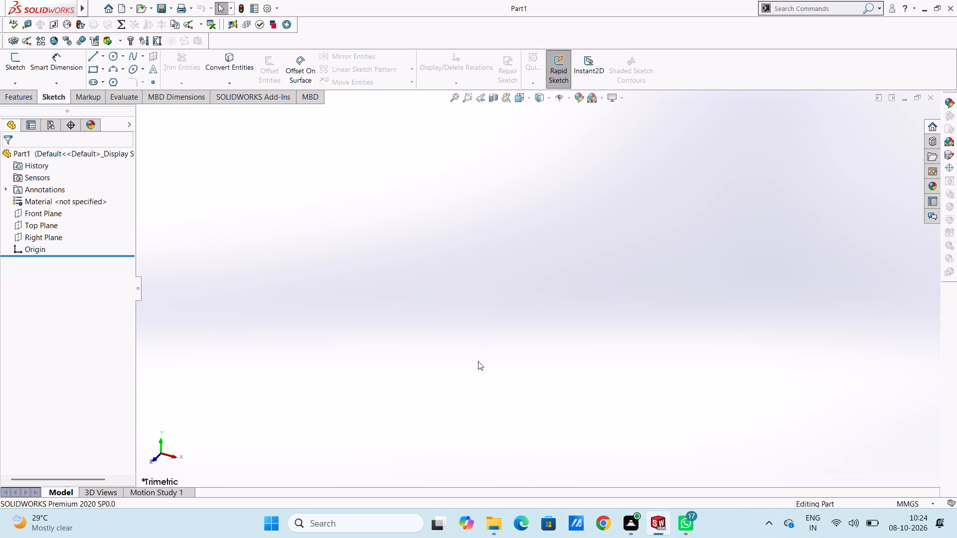
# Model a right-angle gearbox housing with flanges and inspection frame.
# Start a new sketch on the Top Plane.
pyautogui.click(45, 228)
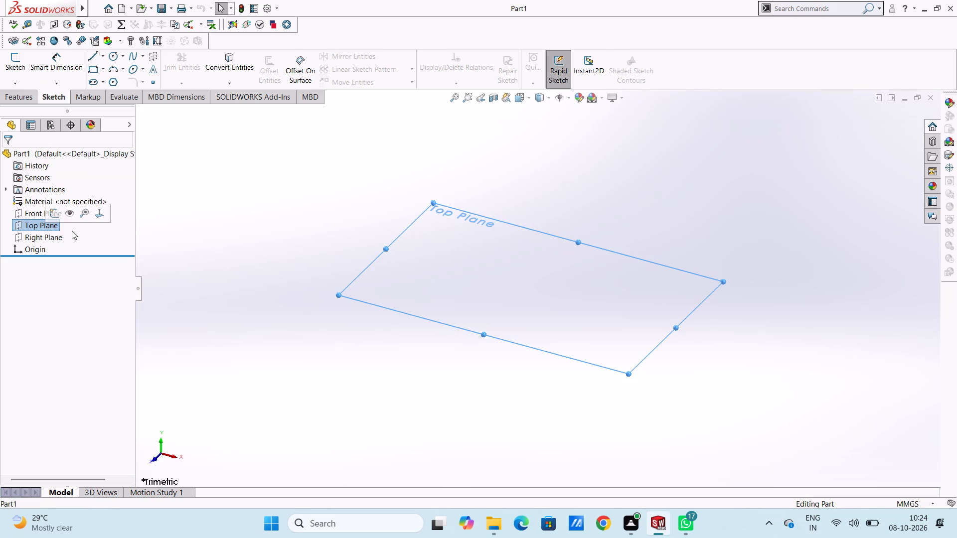
pyautogui.click(58, 215)
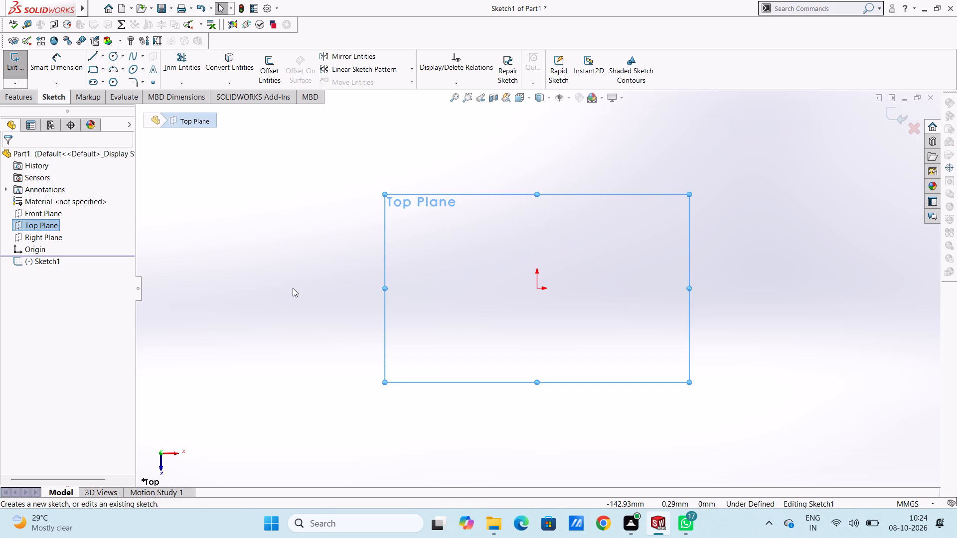
pyautogui.click(293, 288)
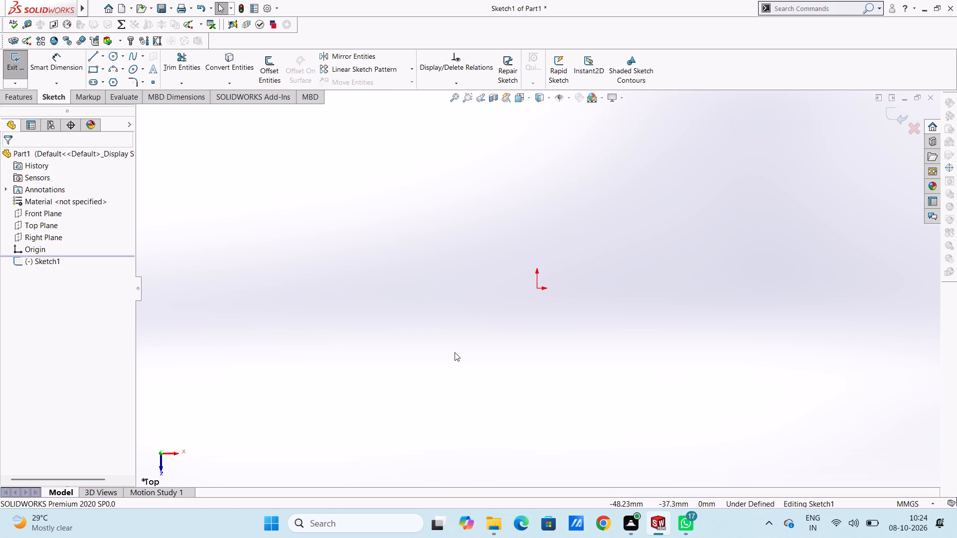
# Draw a center rectangle from the origin, entering 190 mm for its height and 200 mm for its width.
pyautogui.click(102, 71)
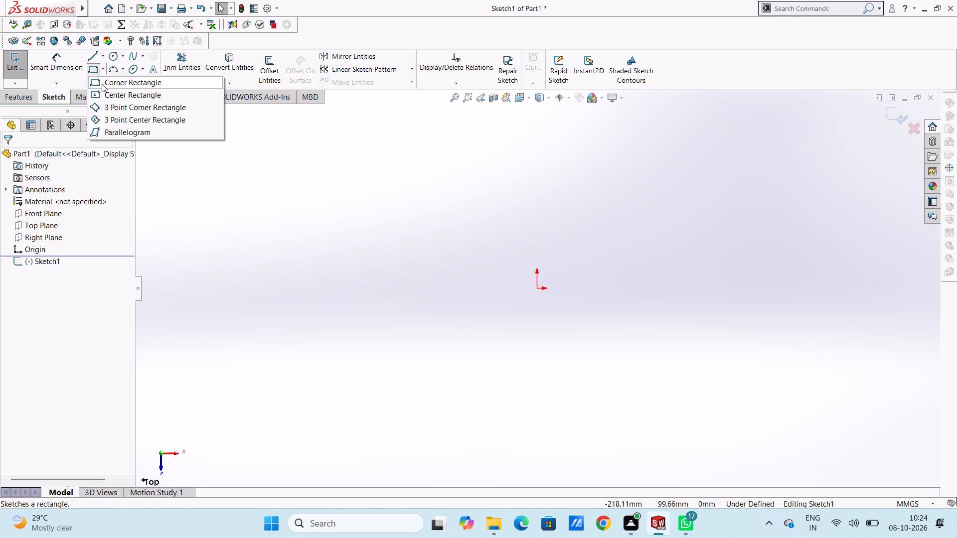
pyautogui.click(99, 94)
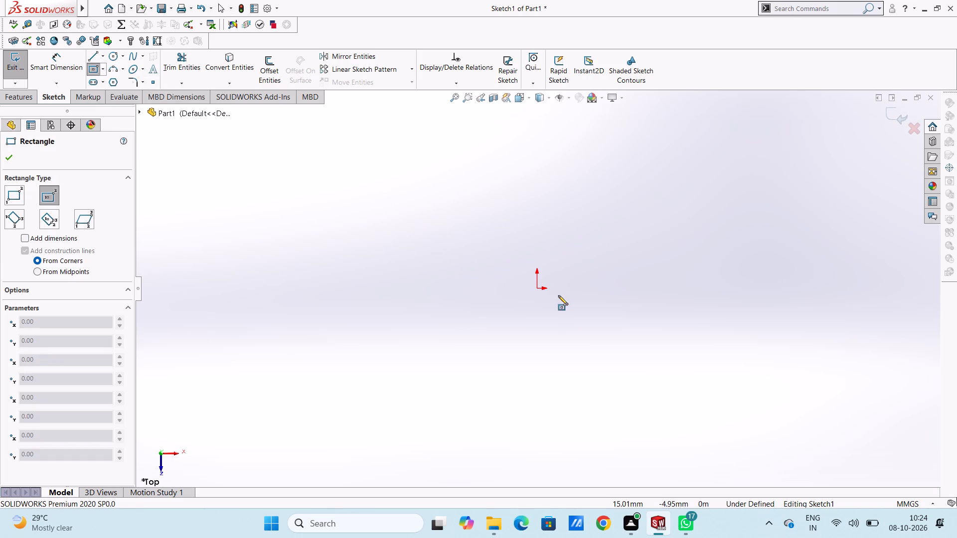
pyautogui.click(536, 289)
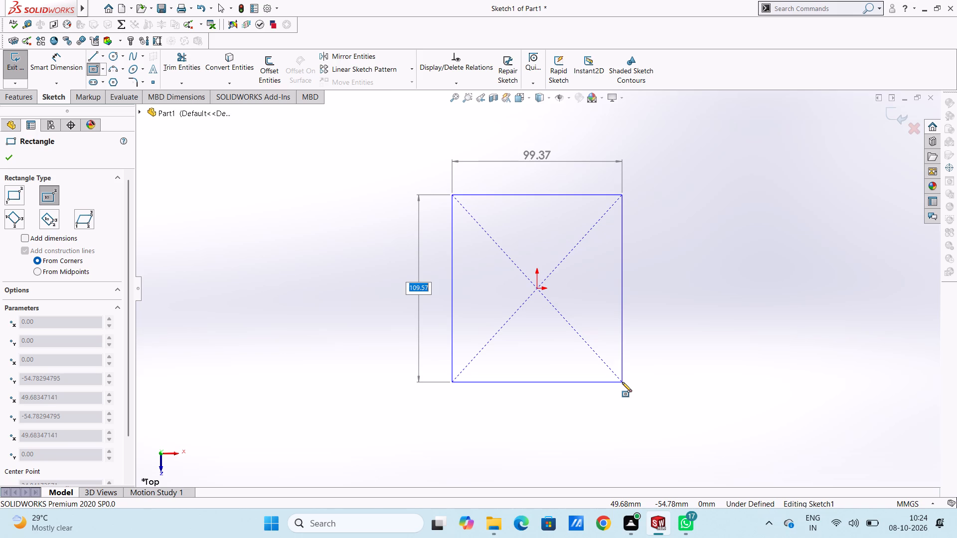
pyautogui.scroll(3, 622, 382)
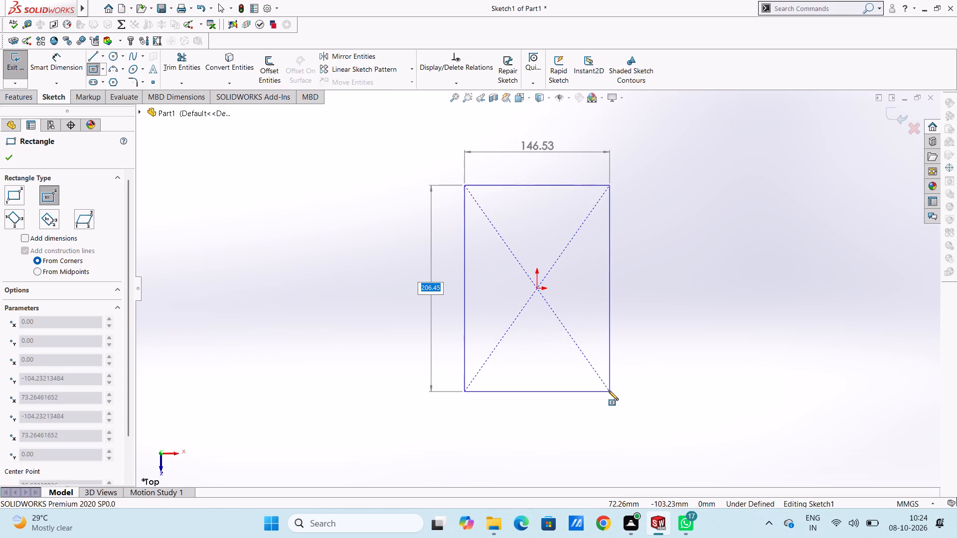
pyautogui.write('190')
pyautogui.press('Return')
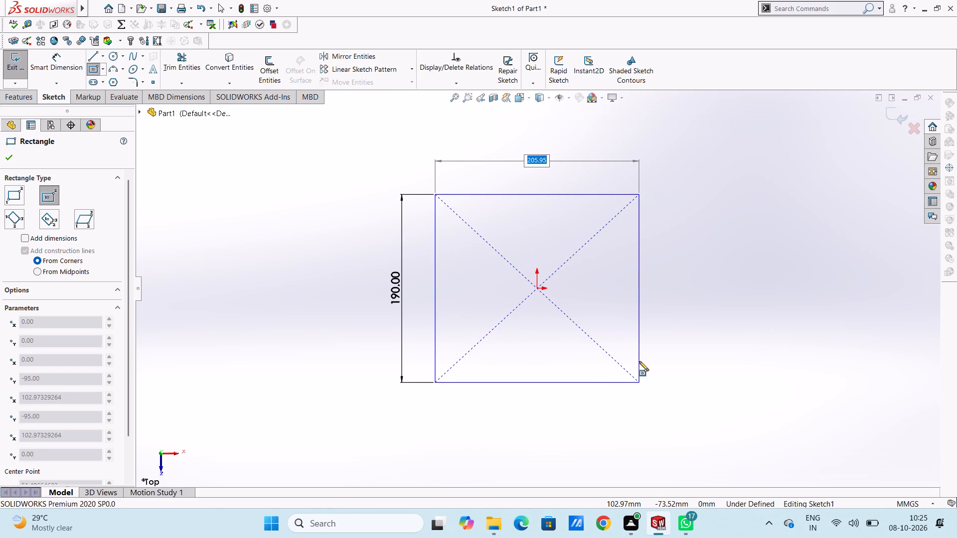
pyautogui.write('200')
pyautogui.press('Return')
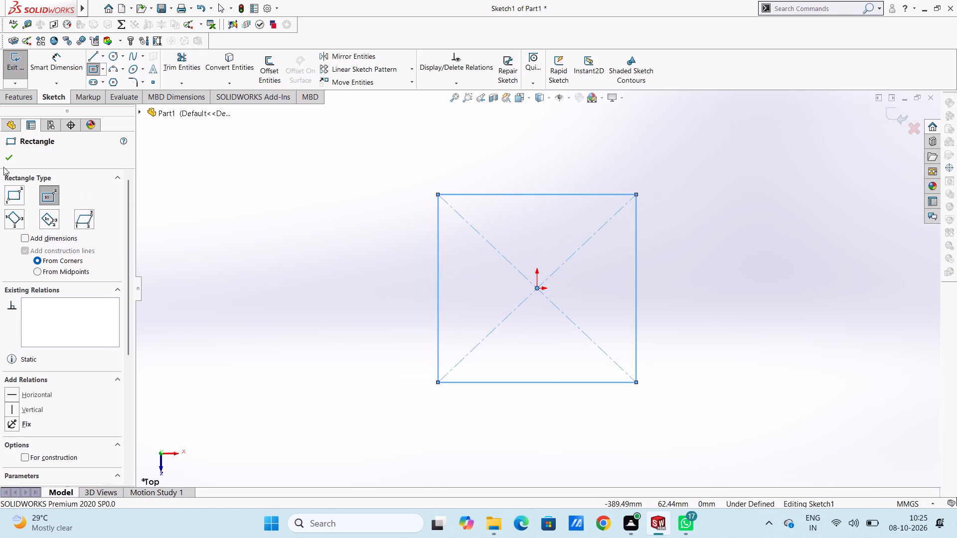
pyautogui.click(7, 154)
# Dimension the rectangle's left vertical side as 125+125, giving 250 mm.
pyautogui.click(60, 65)
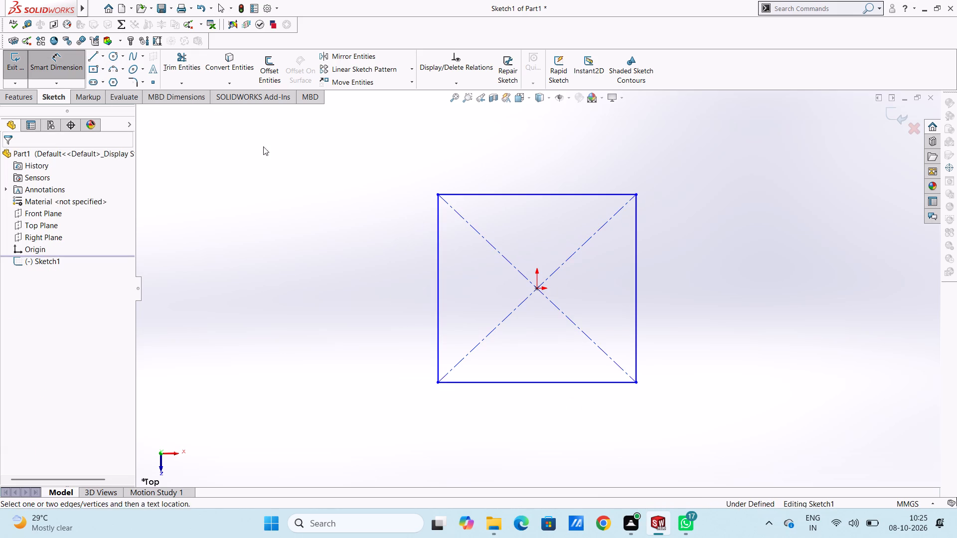
pyautogui.click(437, 252)
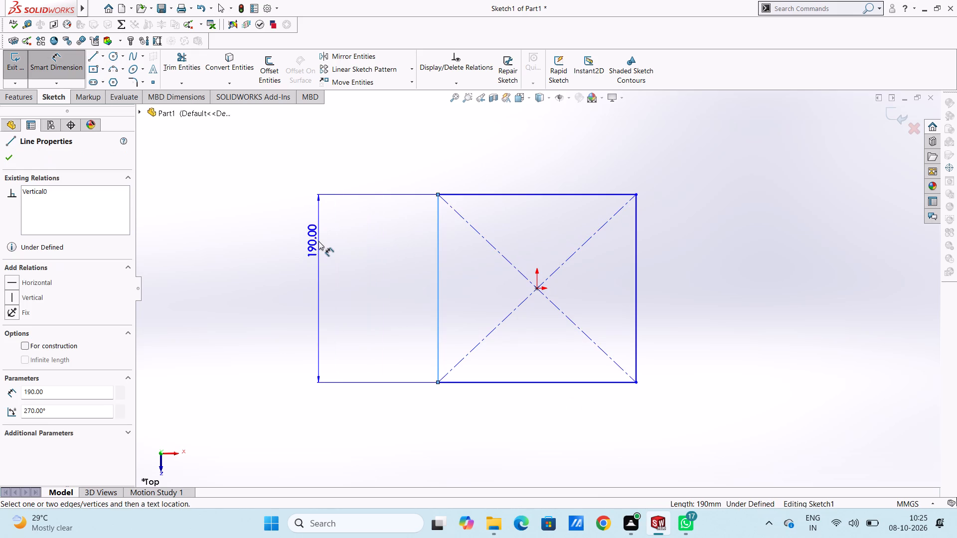
pyautogui.click(309, 239)
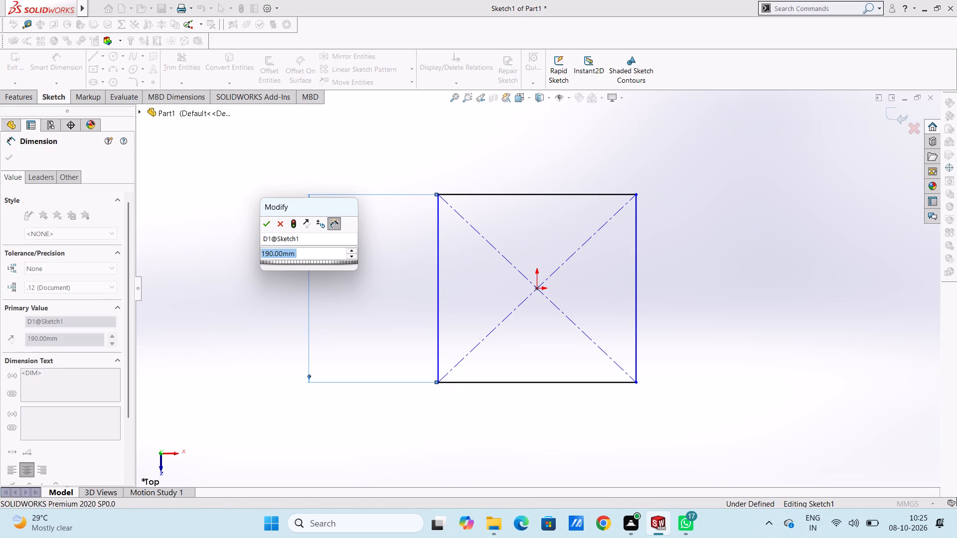
pyautogui.write('125+125')
pyautogui.press('Return')
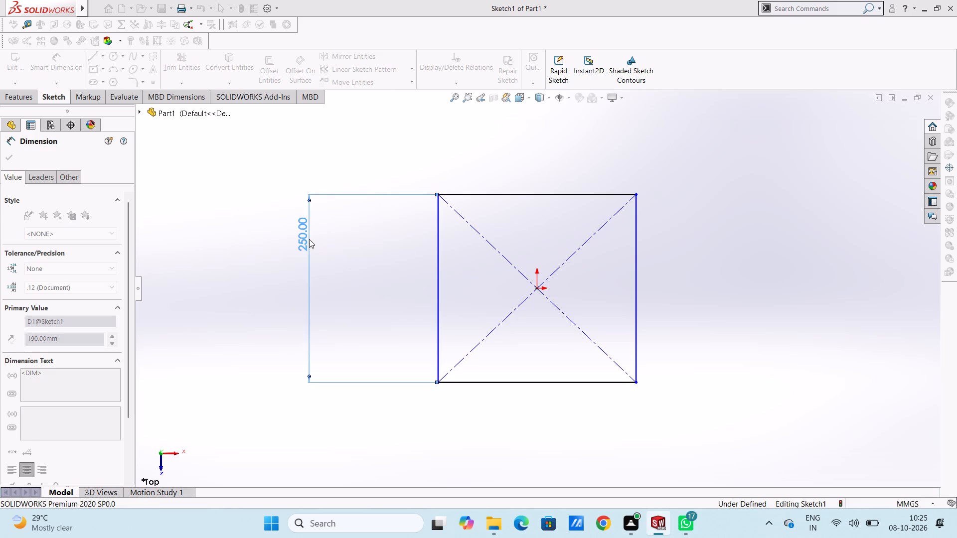
pyautogui.click(372, 253)
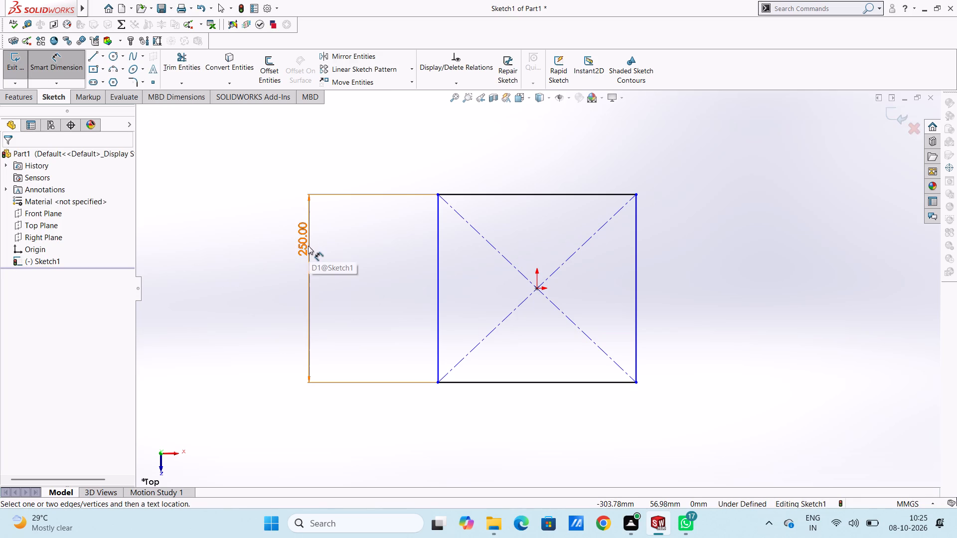
# Set the rectangle's vertical dimension to 125+125+20+20, giving 290 mm.
pyautogui.doubleClick(307, 245)
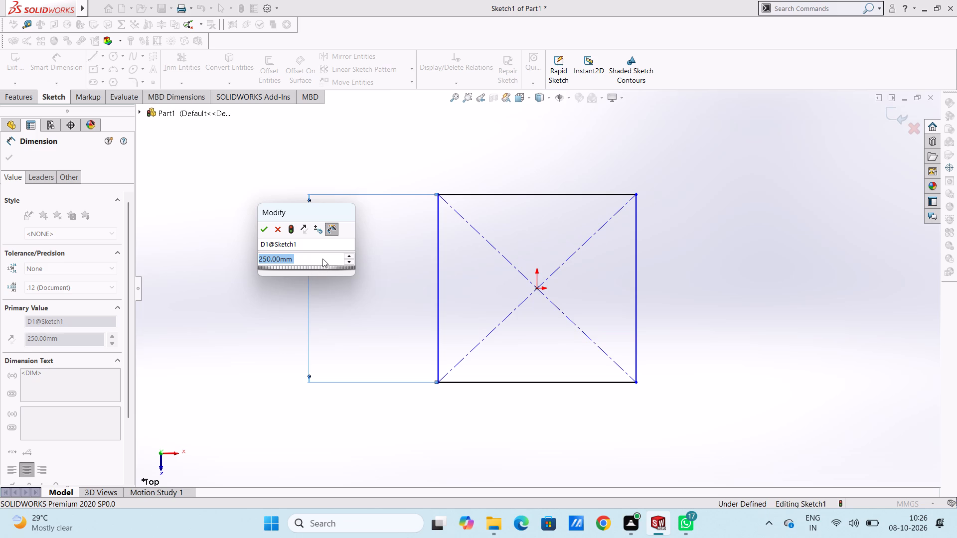
pyautogui.write('125')
pyautogui.press('+')
pyautogui.write('125+')
pyautogui.write('20+20')
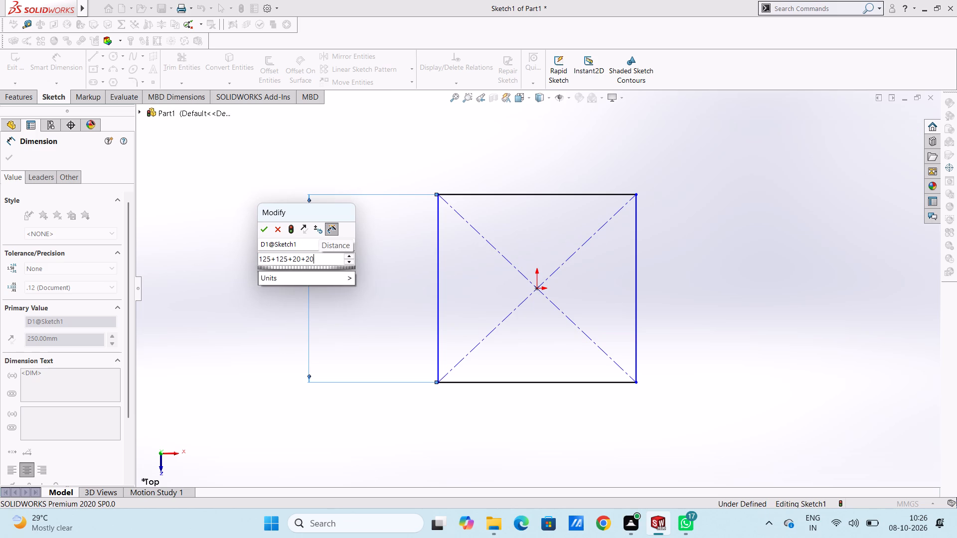
pyautogui.press('Return')
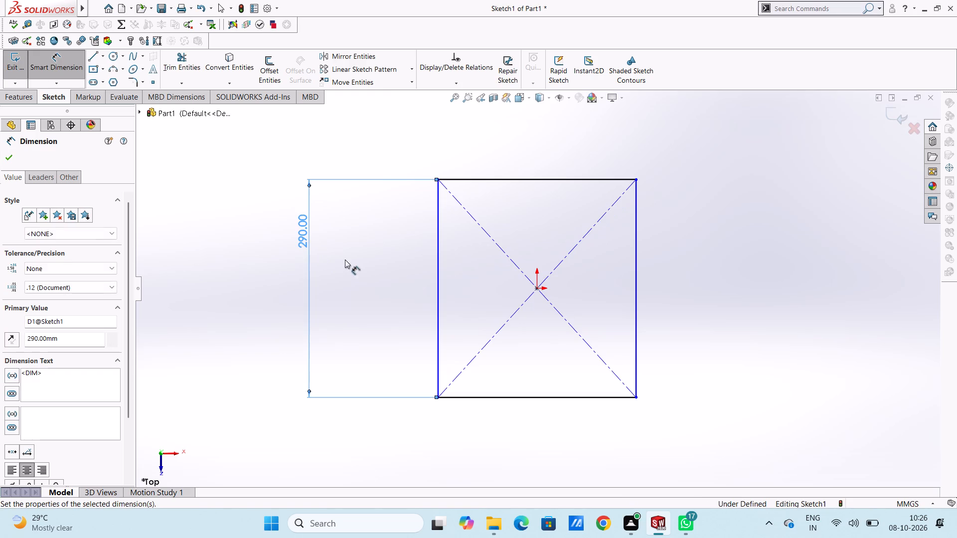
pyautogui.click(373, 259)
# Dimension the rectangle's top horizontal side as 160+20+20, giving 200 mm.
pyautogui.scroll(5, 371, 260)
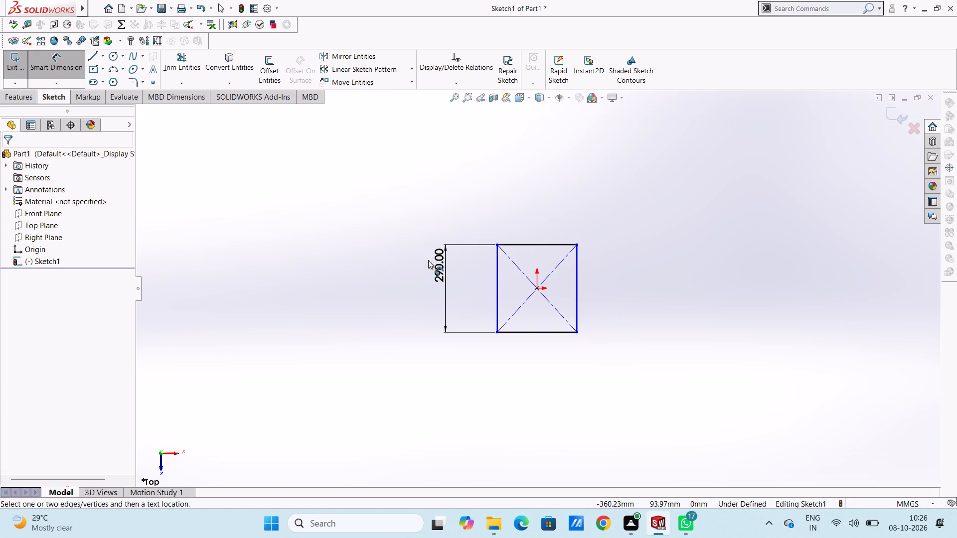
pyautogui.click(551, 249)
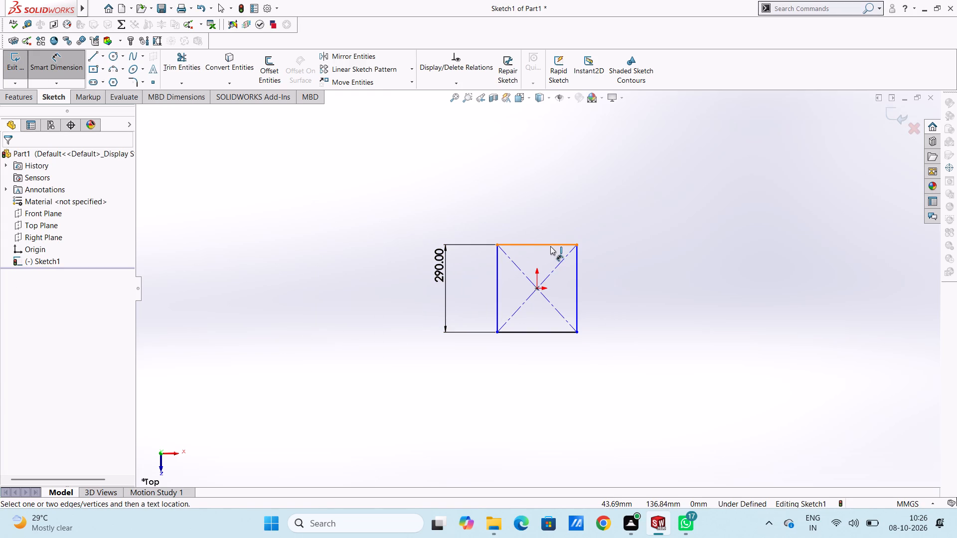
pyautogui.click(550, 246)
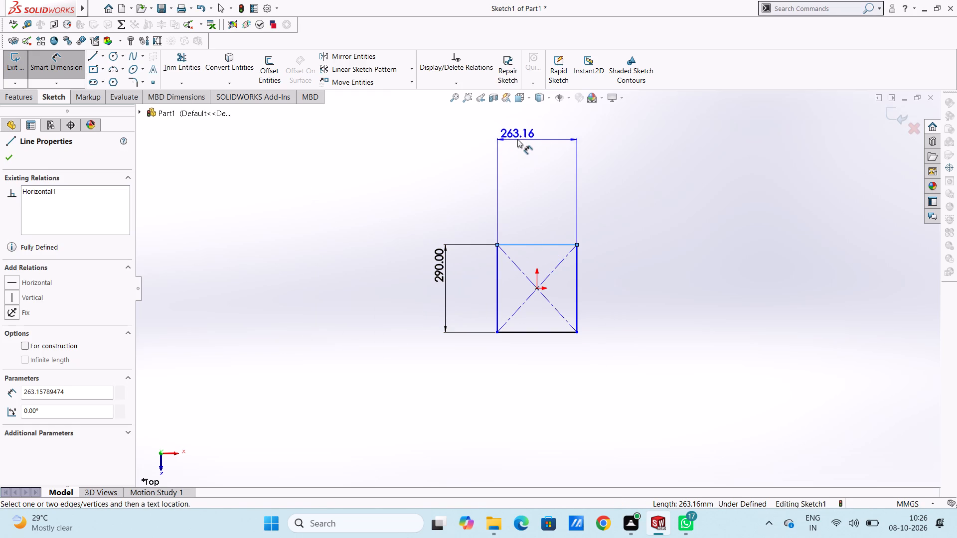
pyautogui.click(534, 148)
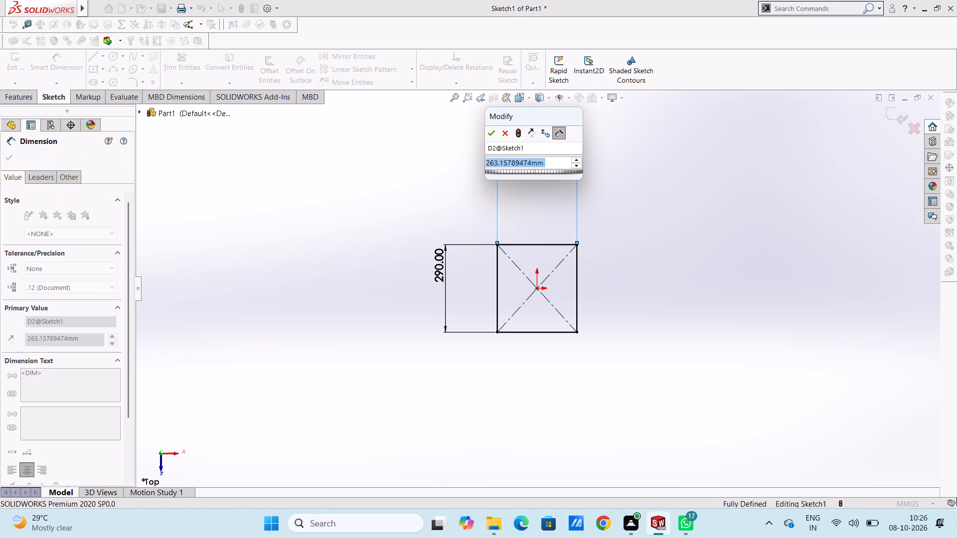
pyautogui.write('160')
pyautogui.press('+')
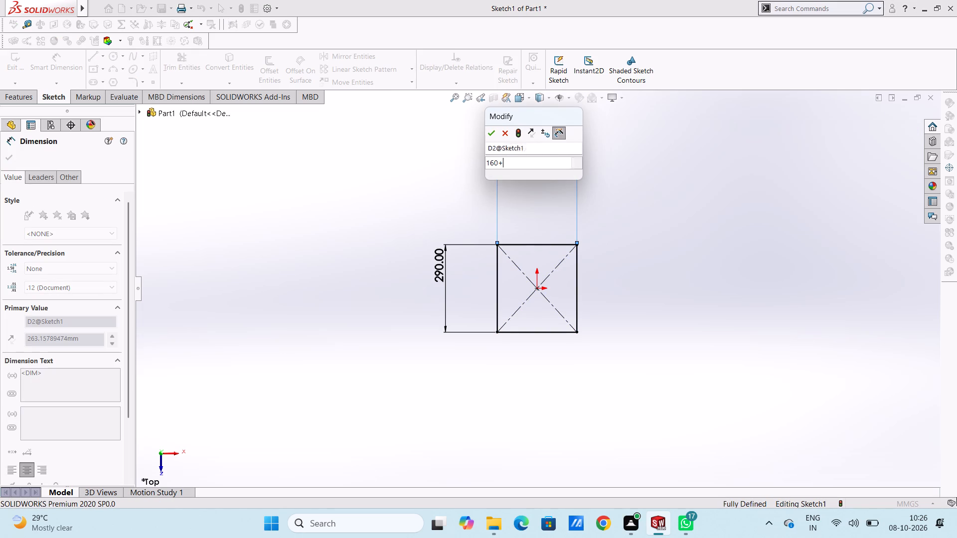
pyautogui.write('20+20')
pyautogui.press('Return')
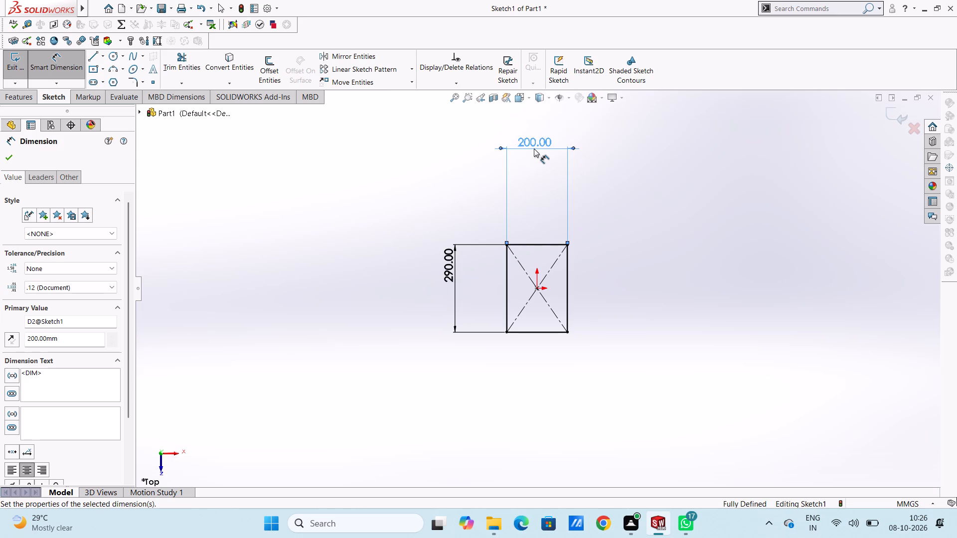
pyautogui.click(466, 189)
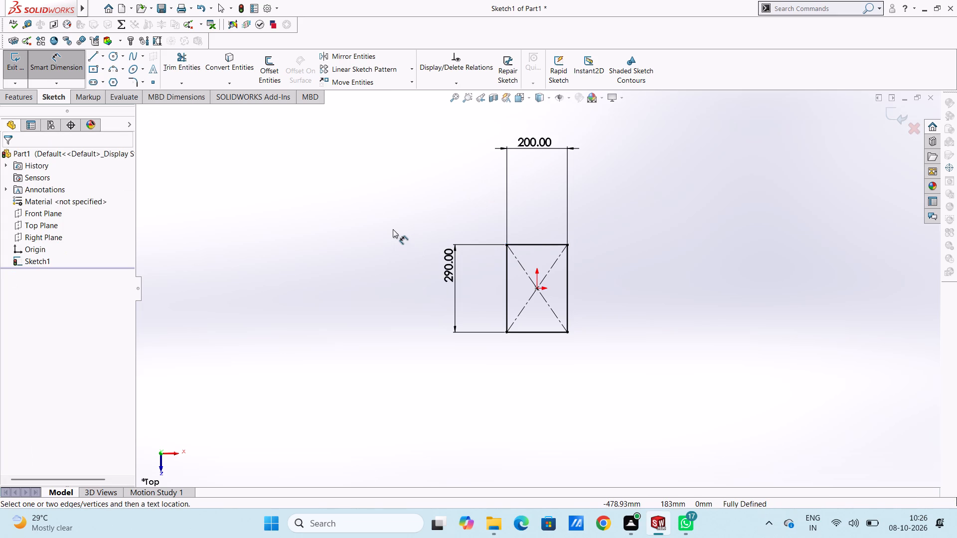
# Apply 20 mm sketch fillets to all four corners of the rectangle.
pyautogui.hotkey('ctrl', '7')
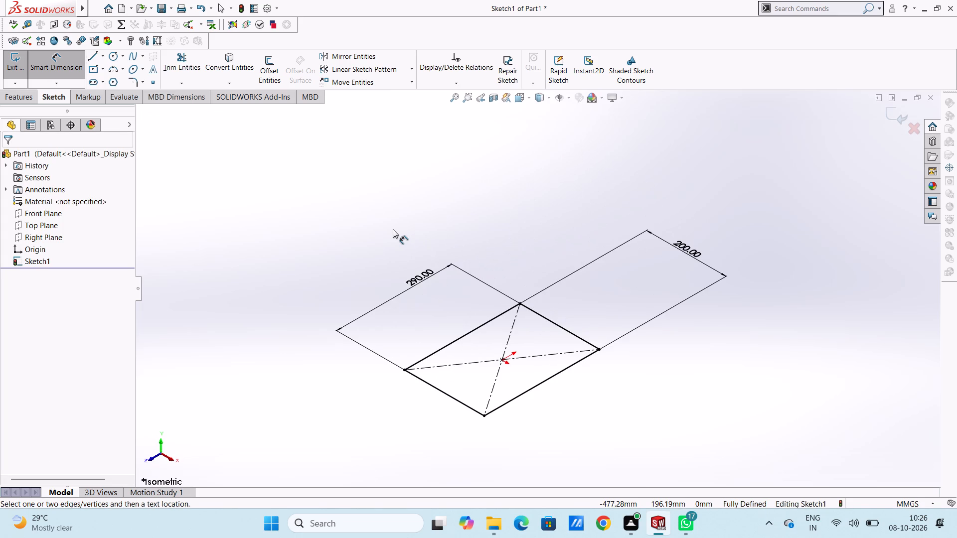
pyautogui.hotkey('ctrl', '5')
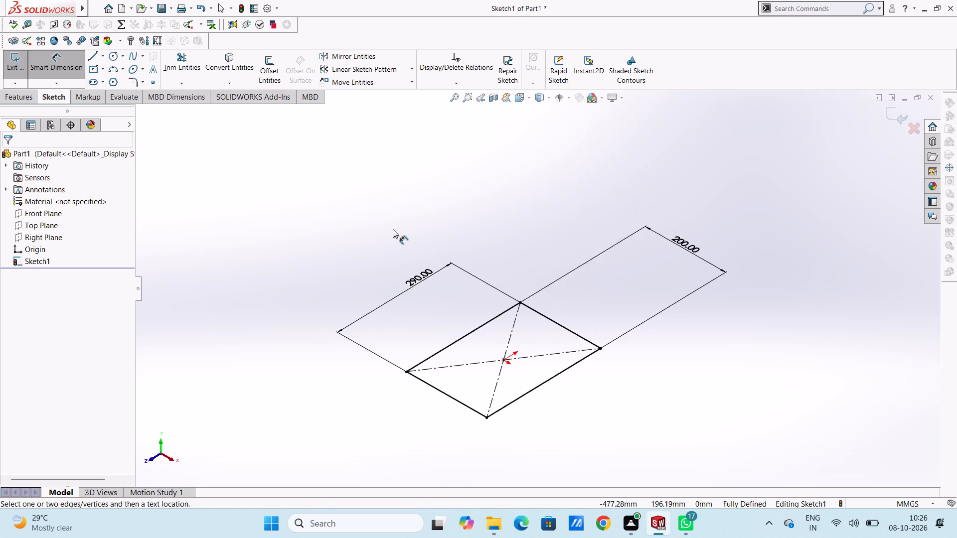
pyautogui.scroll(5, 393, 229)
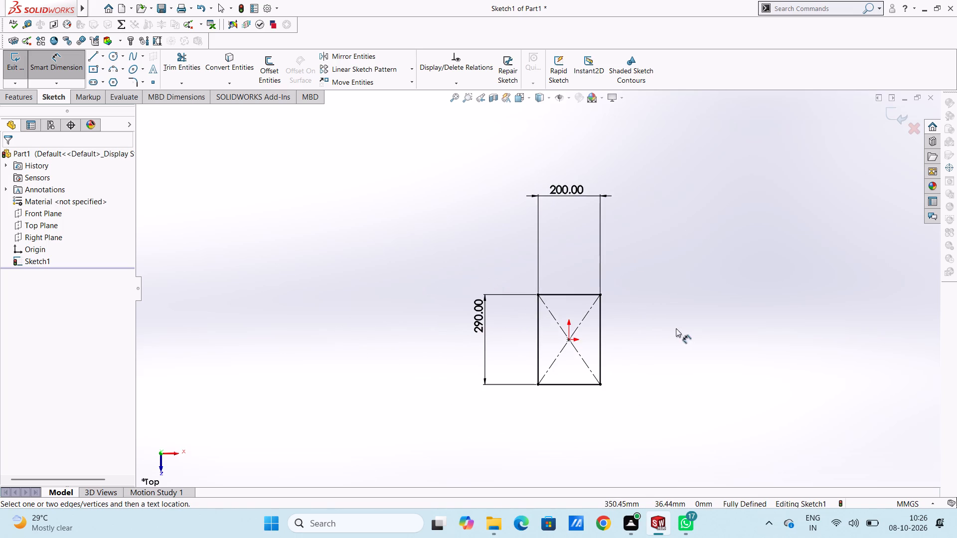
pyautogui.scroll(-3, 639, 366)
pyautogui.scroll(-1, 592, 399)
pyautogui.scroll(1, 539, 238)
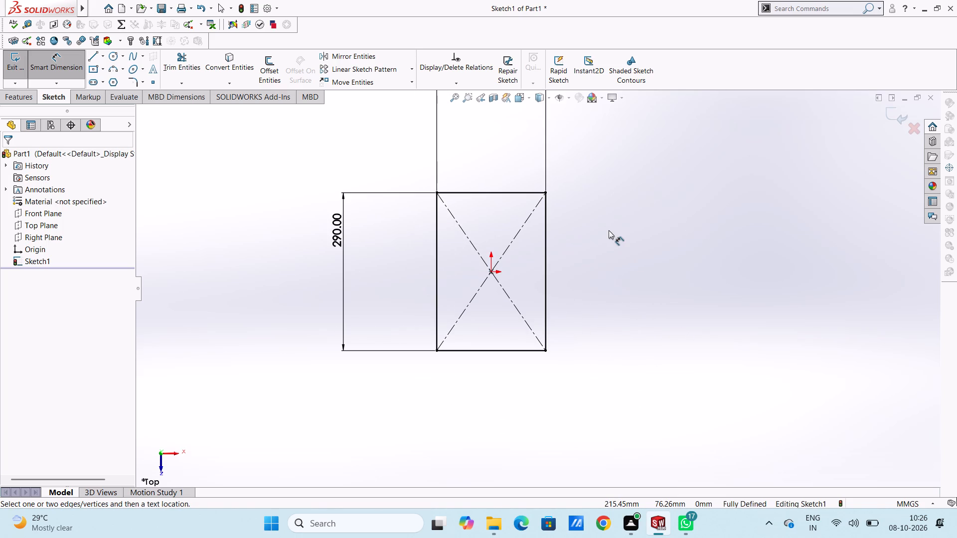
pyautogui.click(66, 74)
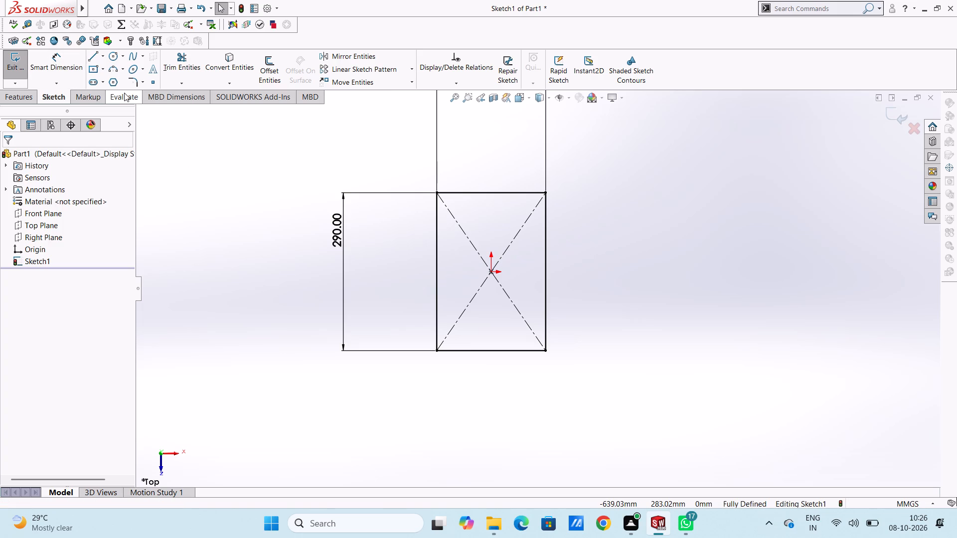
pyautogui.click(131, 80)
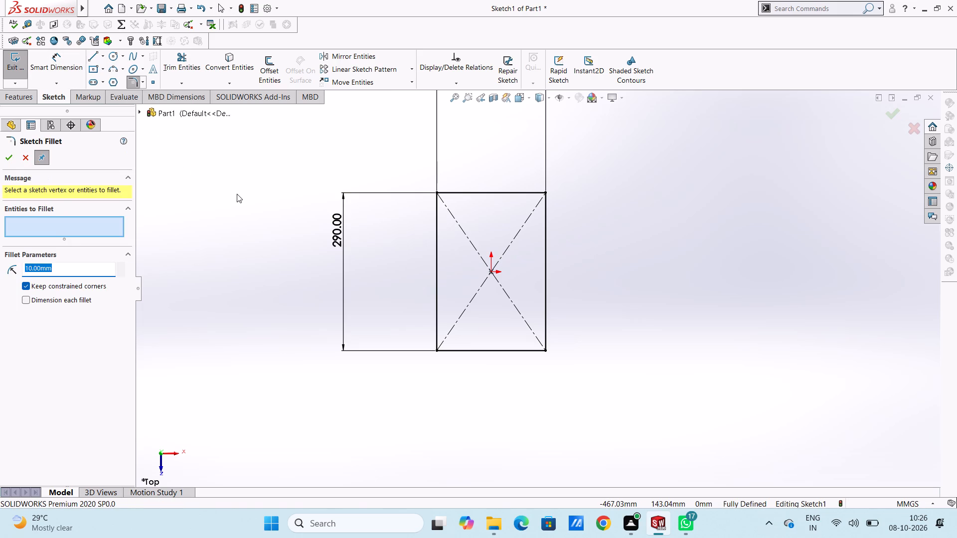
pyautogui.write('20')
pyautogui.press('Return')
pyautogui.click(543, 193)
pyautogui.click(437, 193)
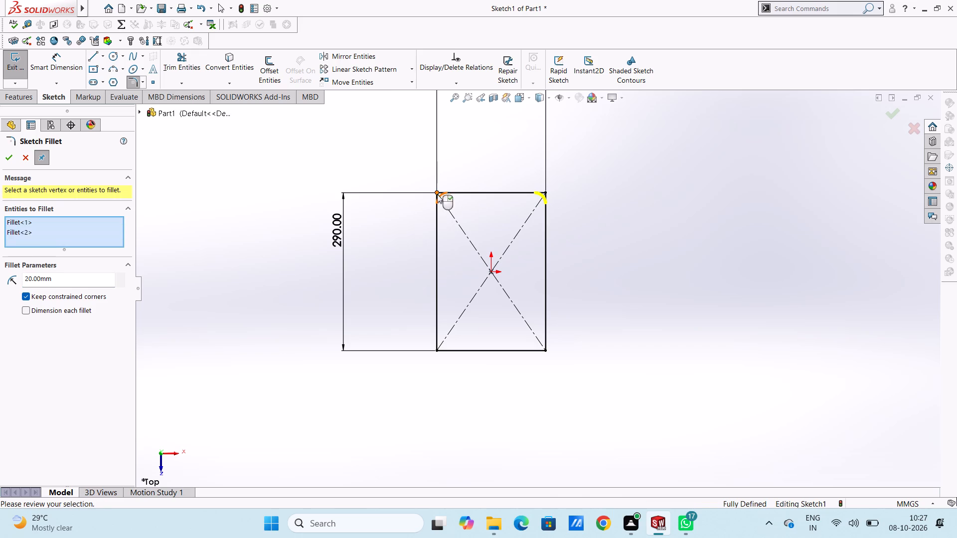
pyautogui.click(440, 351)
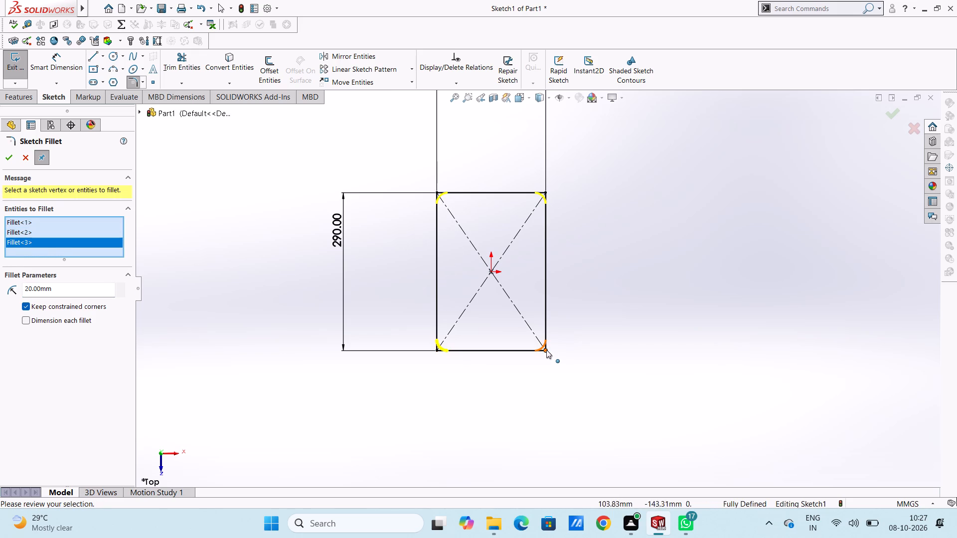
pyautogui.click(545, 351)
pyautogui.click(11, 162)
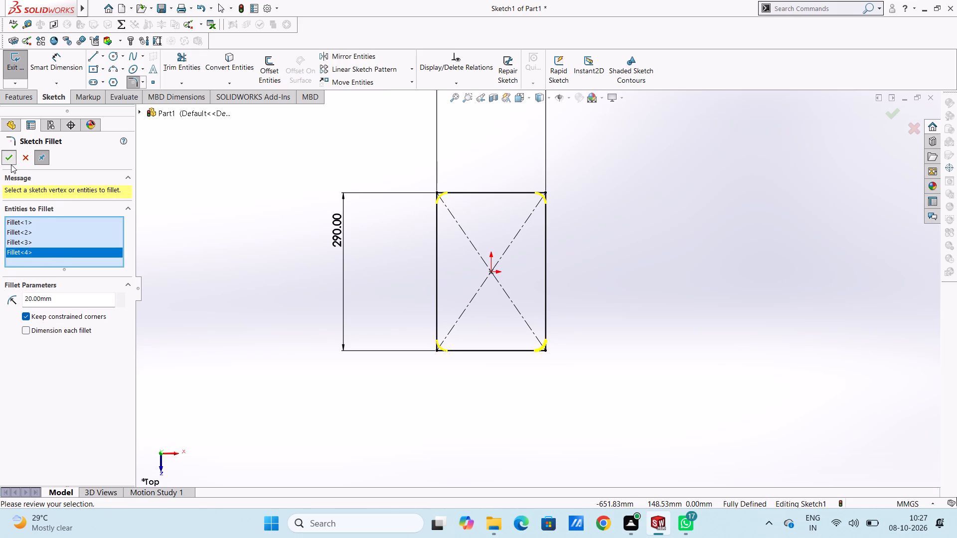
pyautogui.click(11, 157)
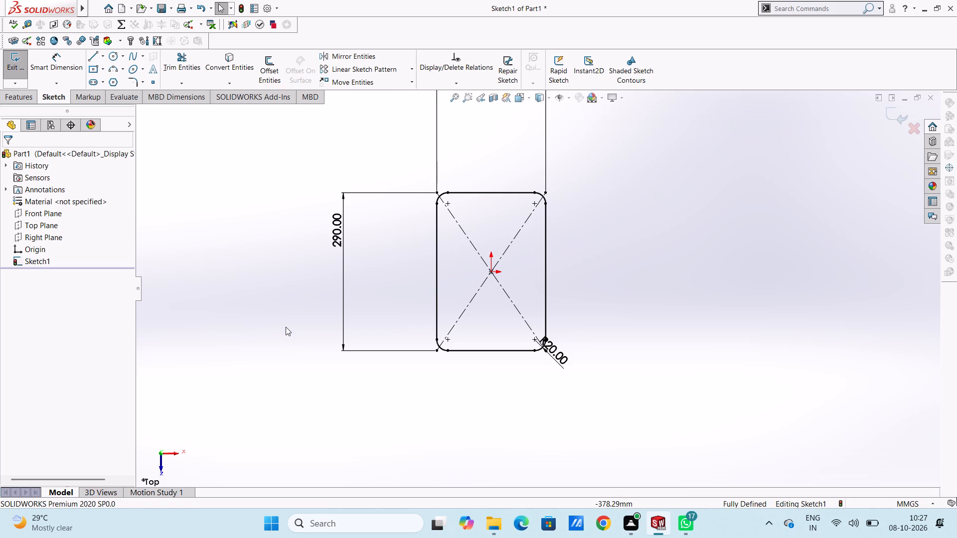
# Extrude the rounded rectangle sketch as a solid boss with a blind depth of 19 mm.
pyautogui.moveTo(286, 327); pyautogui.dragTo(280, 304, button='middle')
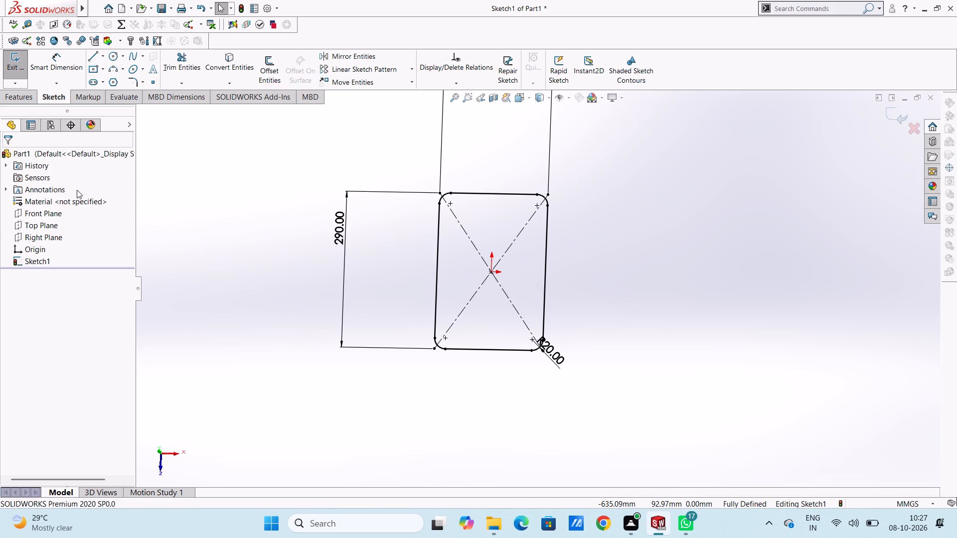
pyautogui.click(28, 100)
pyautogui.click(25, 73)
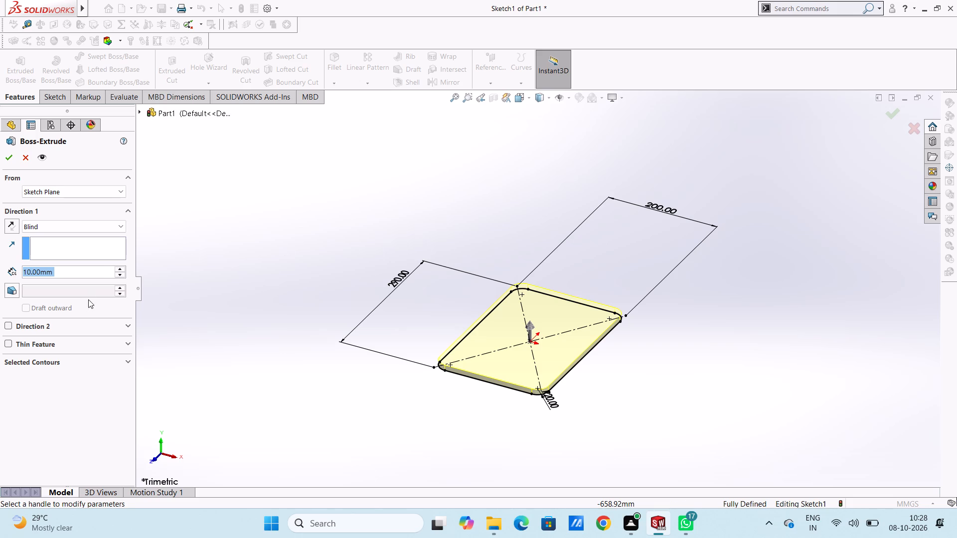
pyautogui.write('19')
pyautogui.press('Return')
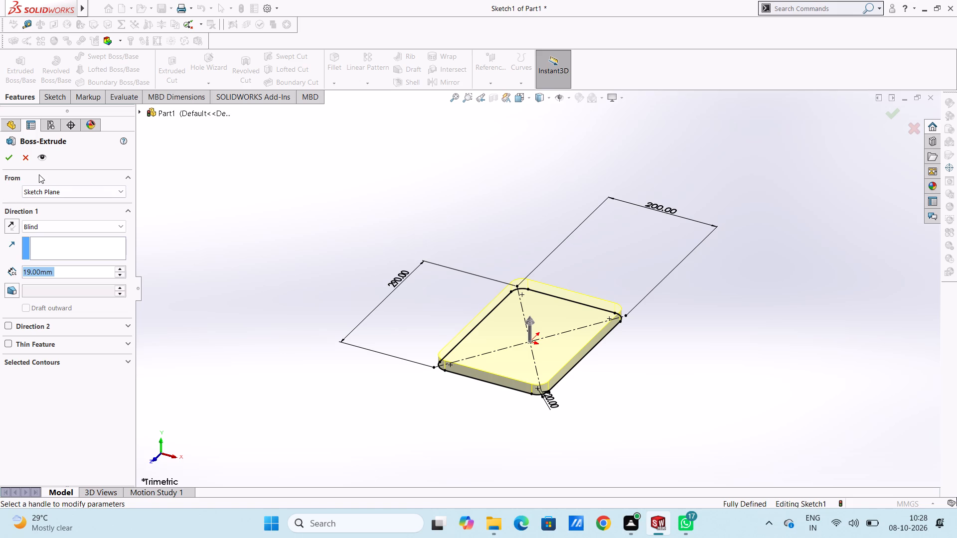
pyautogui.click(4, 158)
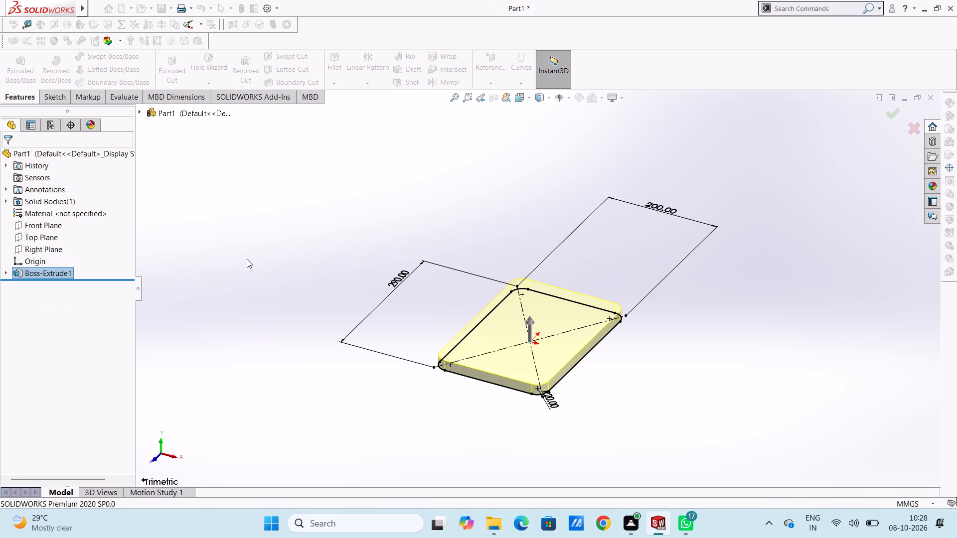
pyautogui.click(279, 277)
# Start a new sketch on the top face of the extruded plate, viewed from the top.
pyautogui.moveTo(287, 281); pyautogui.dragTo(340, 307, button='middle')
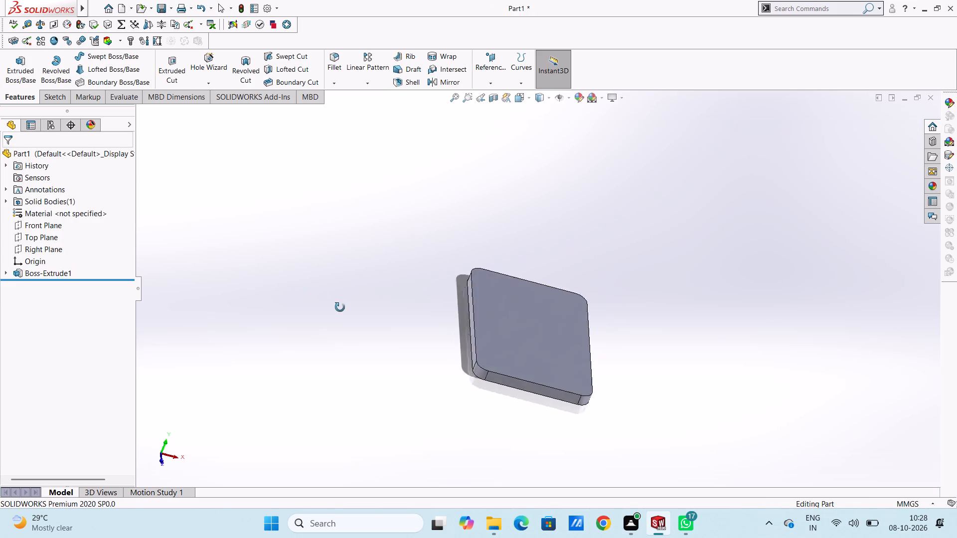
pyautogui.moveTo(340, 307); pyautogui.dragTo(464, 345, button='middle')
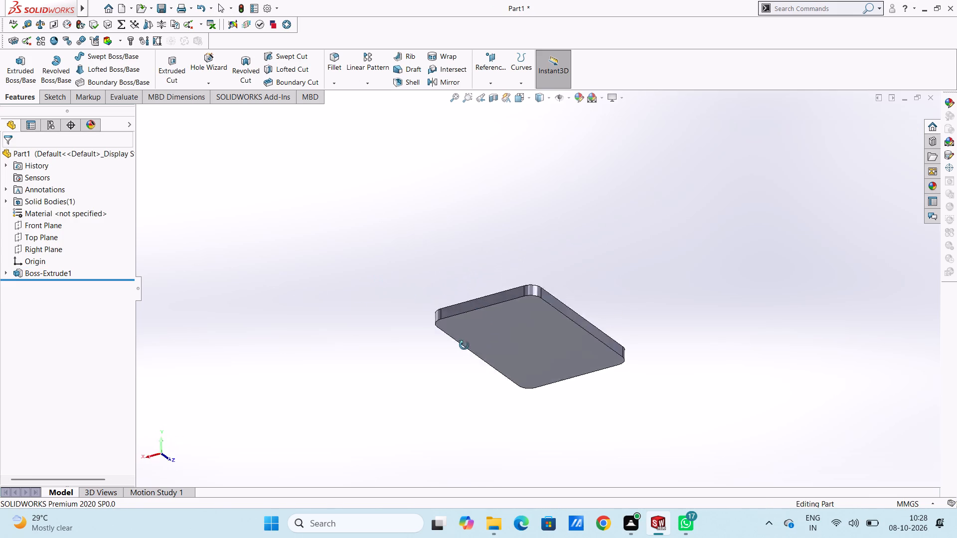
pyautogui.moveTo(464, 345); pyautogui.dragTo(310, 367, button='middle')
pyautogui.scroll(-2, 310, 367)
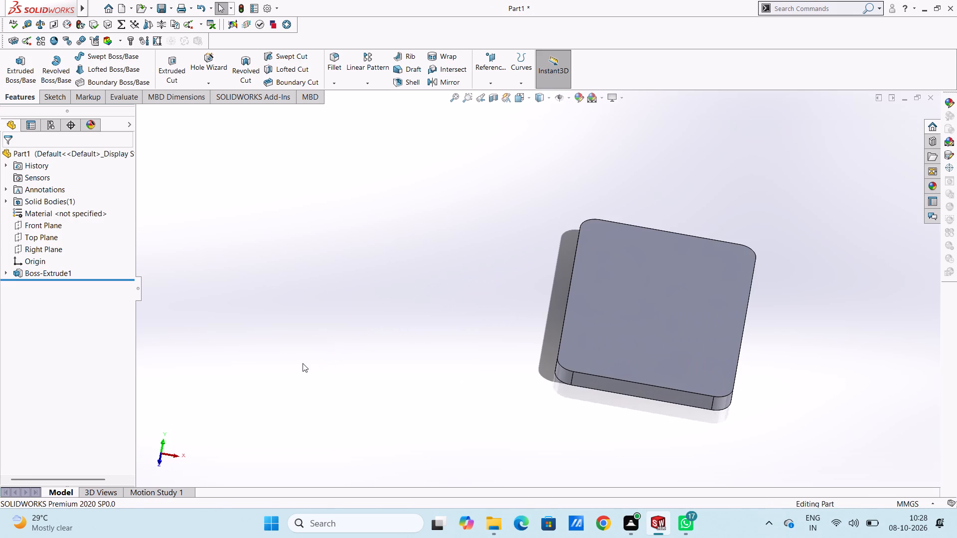
pyautogui.hotkey('ctrl', '5')
pyautogui.scroll(4, 303, 363)
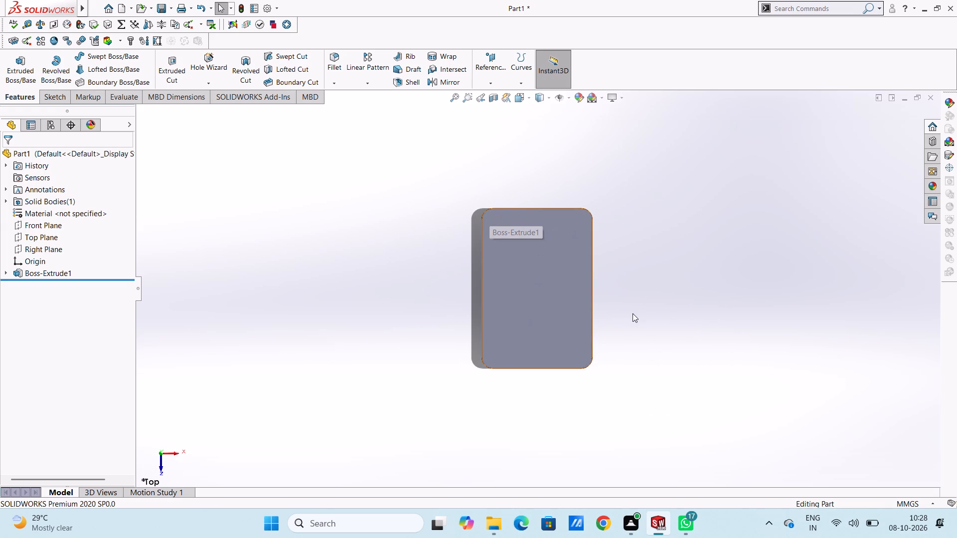
pyautogui.scroll(-1, 633, 315)
pyautogui.scroll(-1, 609, 269)
pyautogui.scroll(1, 609, 269)
pyautogui.click(503, 281)
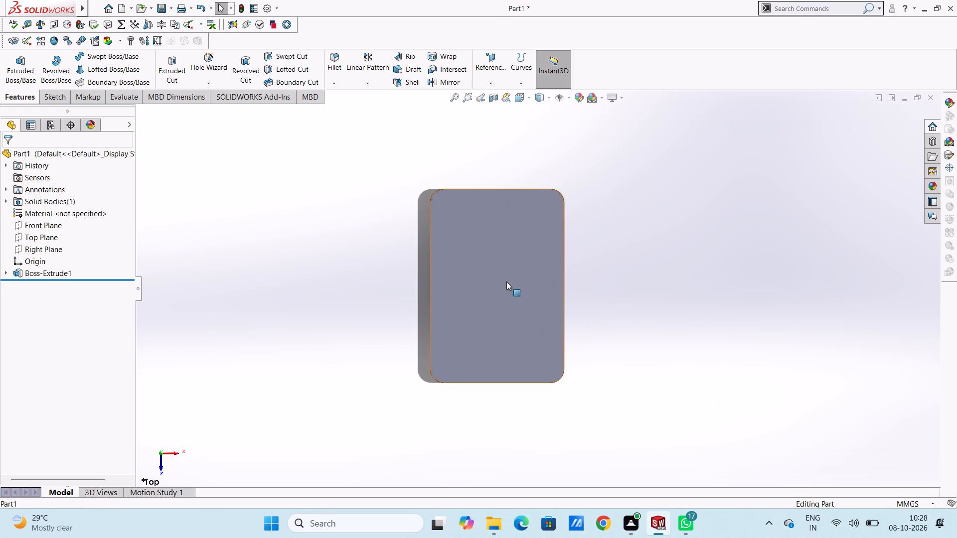
pyautogui.click(546, 256)
pyautogui.click(399, 290)
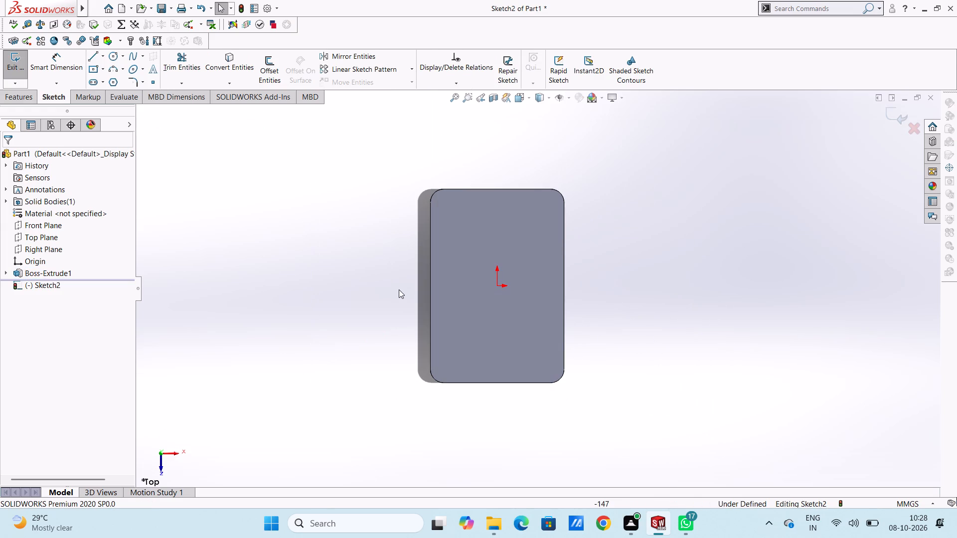
# Draw four circles of 20 mm radius, each centred on one of the plate's rounded corner arcs.
pyautogui.click(114, 58)
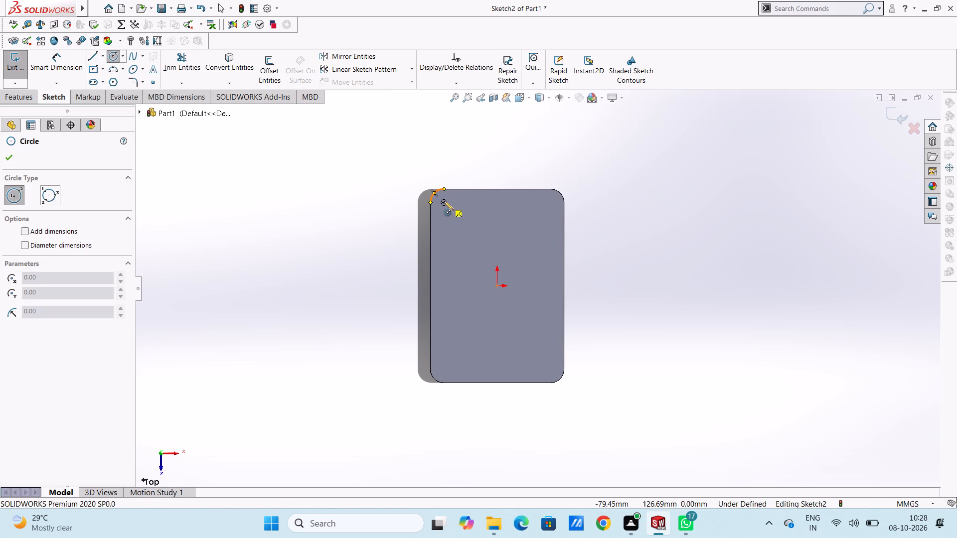
pyautogui.click(444, 201)
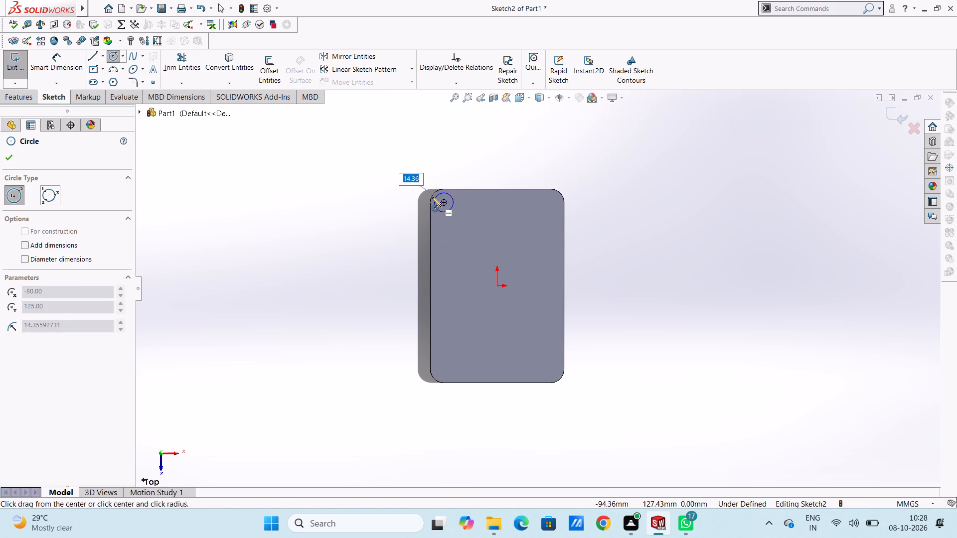
pyautogui.click(431, 194)
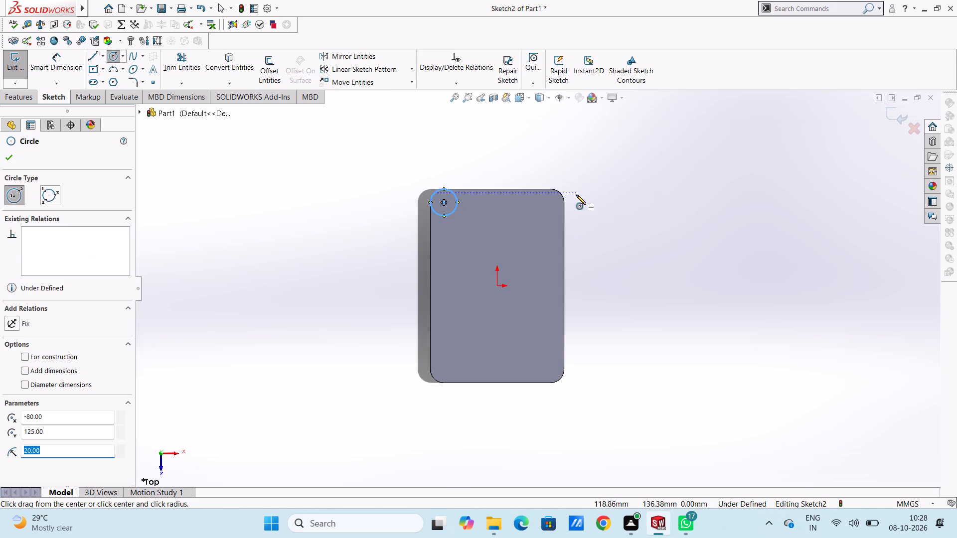
pyautogui.click(549, 203)
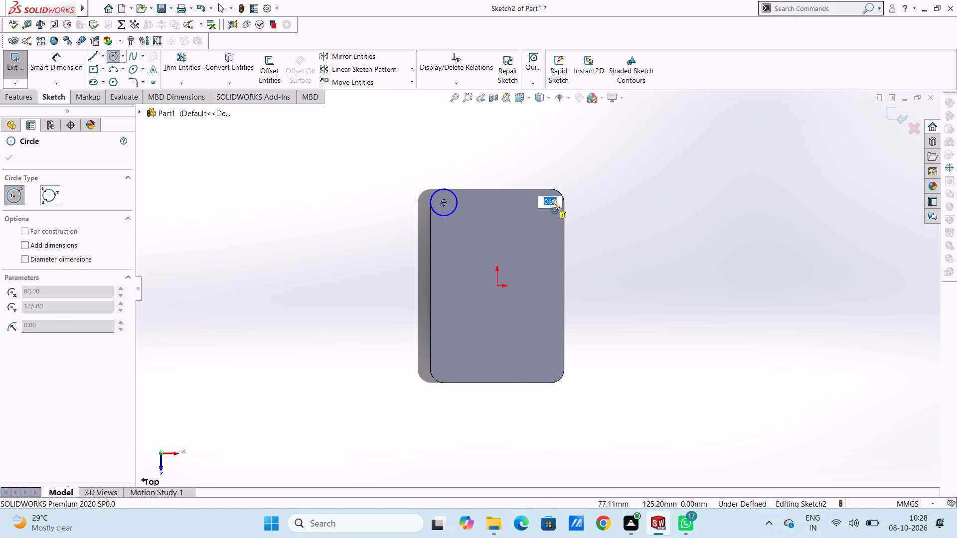
pyautogui.click(561, 193)
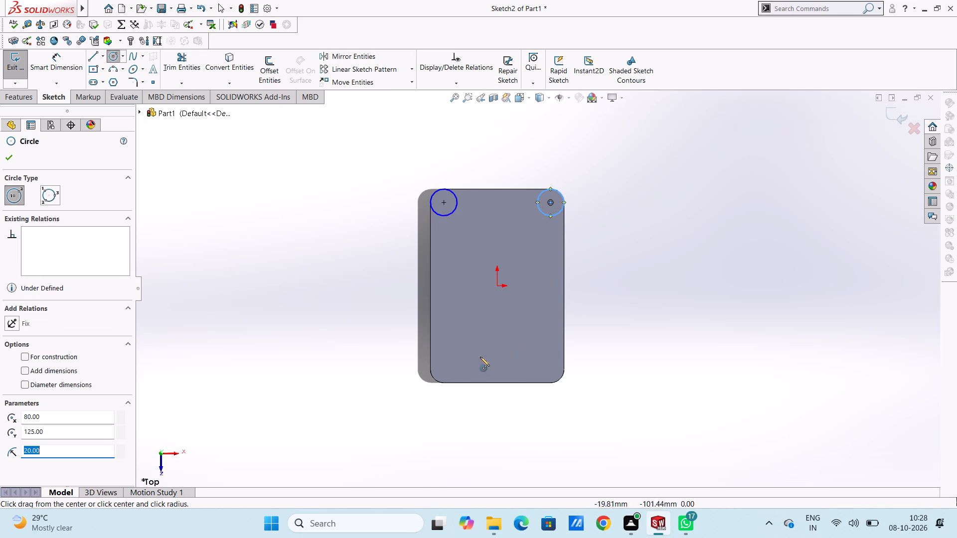
pyautogui.click(443, 369)
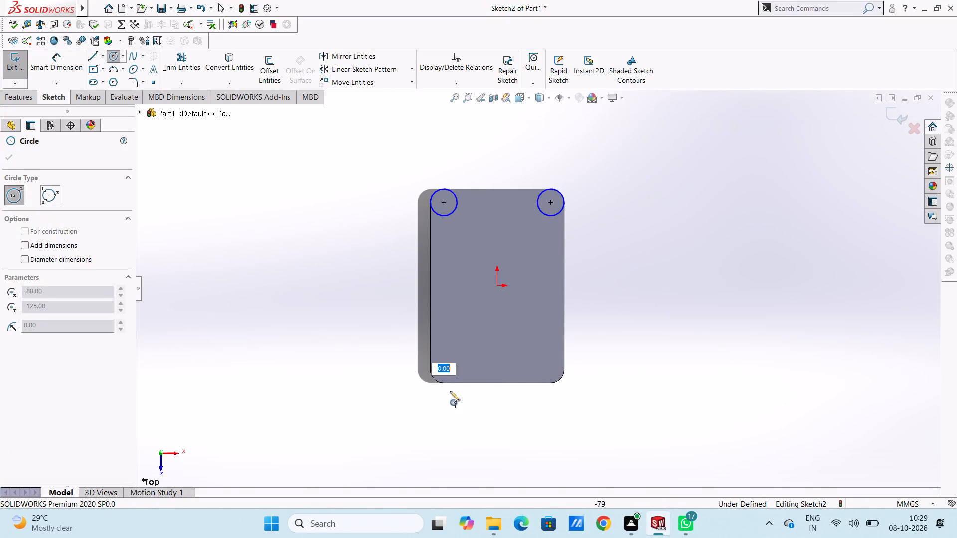
pyautogui.write('20')
pyautogui.press('Return')
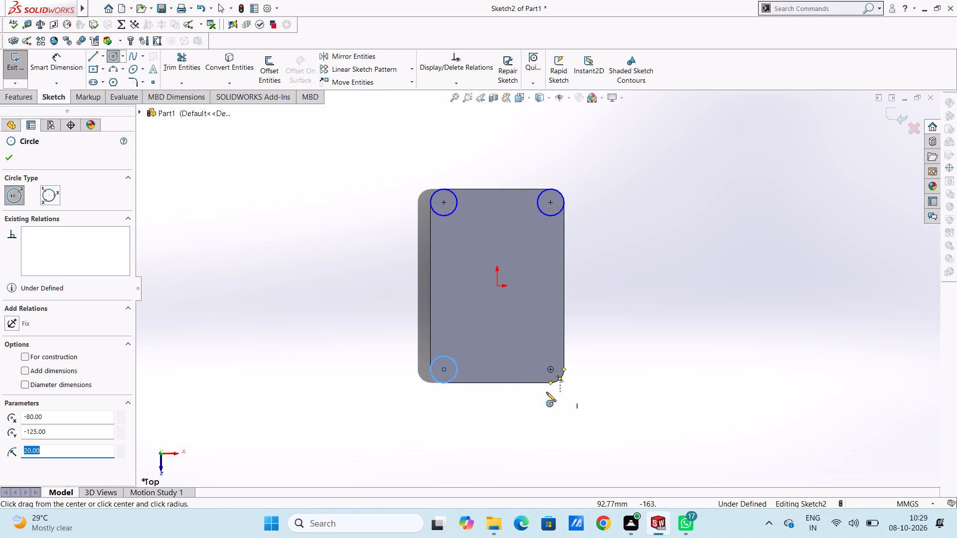
pyautogui.click(550, 368)
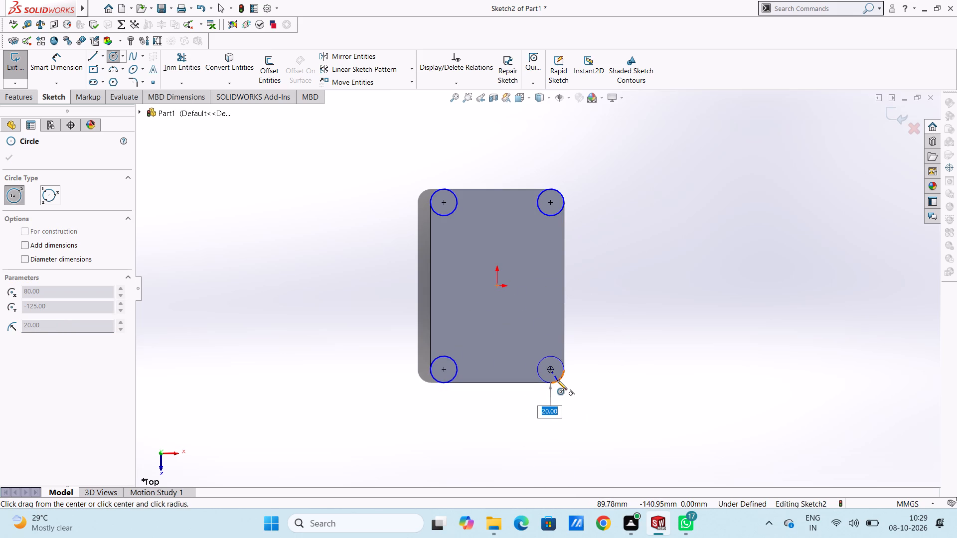
pyautogui.click(557, 380)
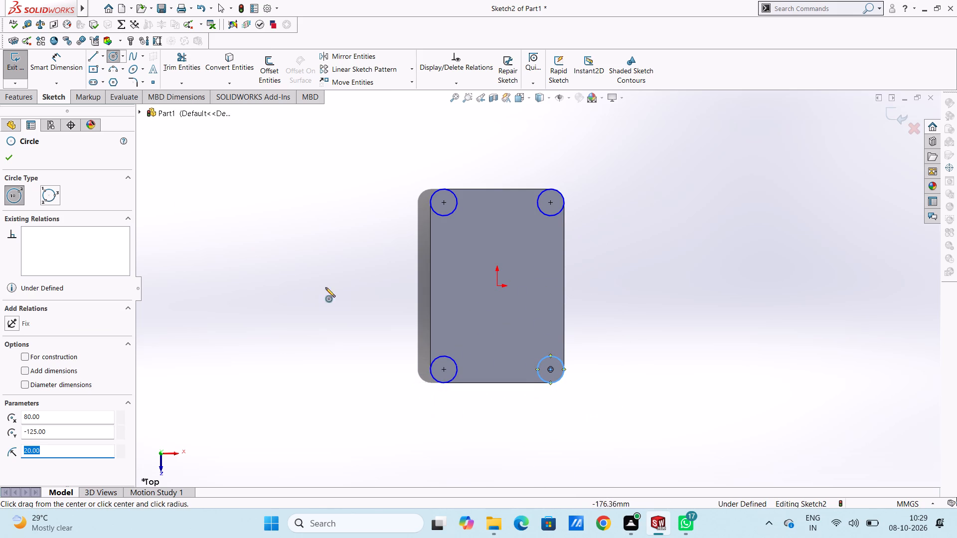
pyautogui.click(12, 157)
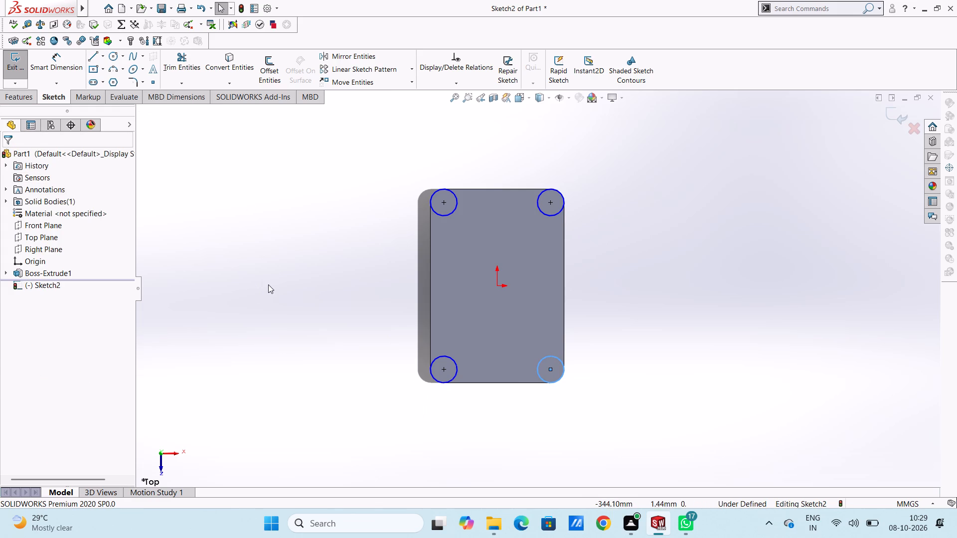
pyautogui.click(282, 259)
# Dimension the circles at the plate's two upper corners with a 40 mm diameter each.
pyautogui.click(71, 66)
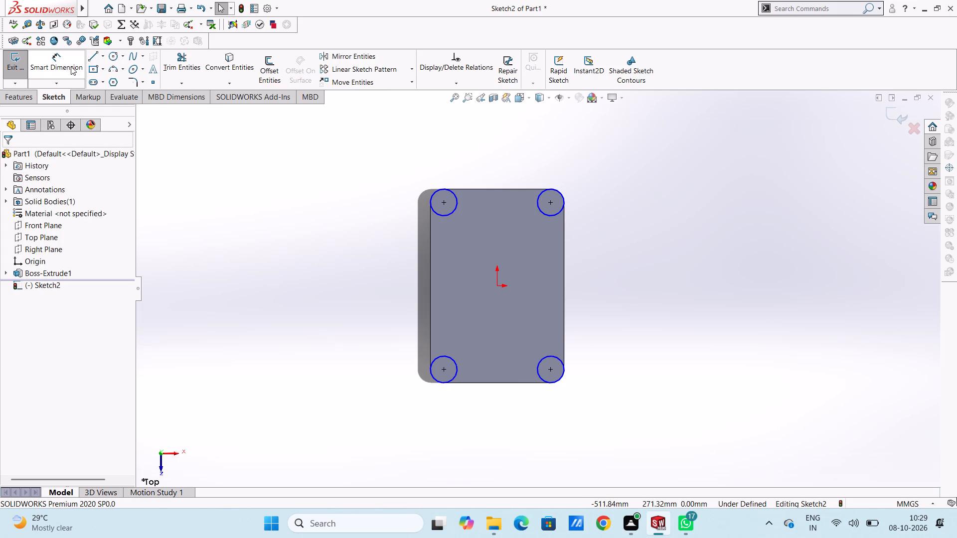
pyautogui.click(446, 214)
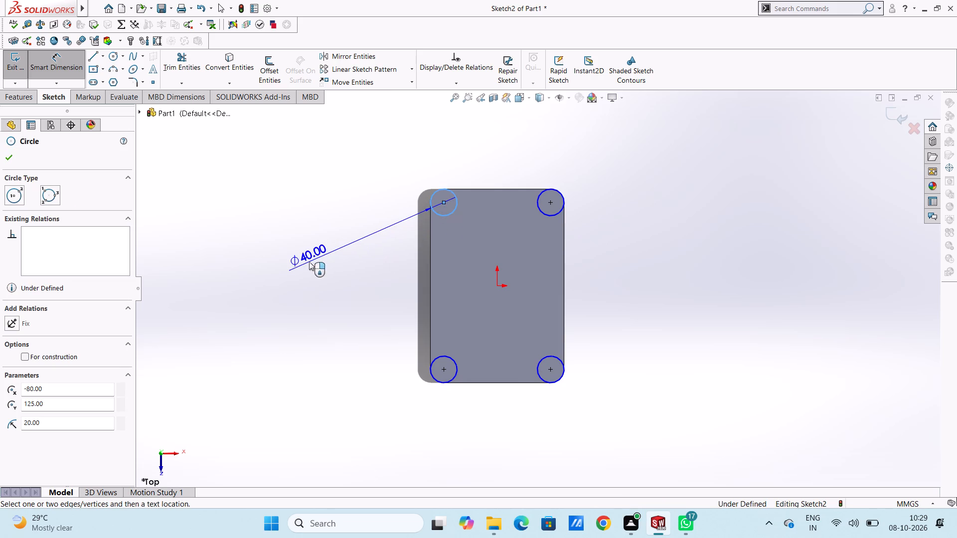
pyautogui.click(280, 260)
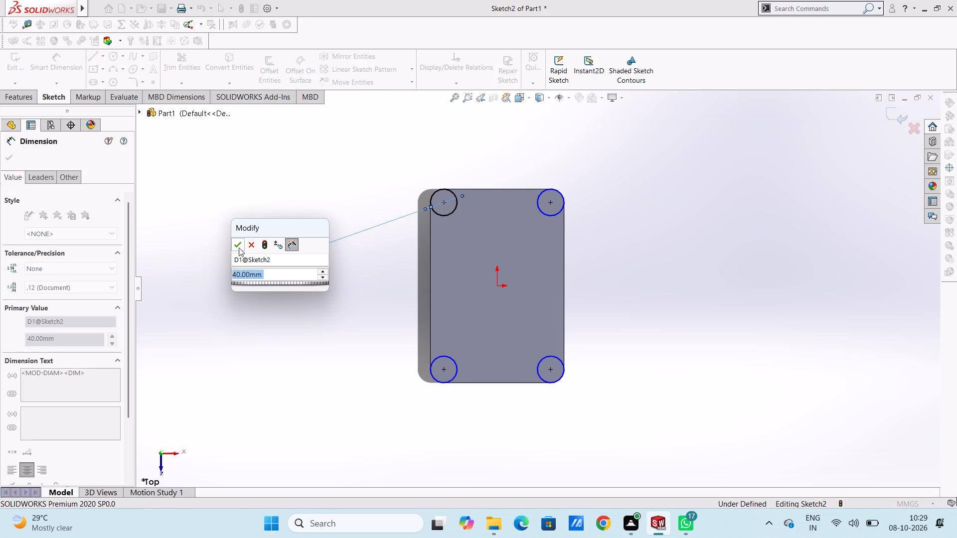
pyautogui.click(239, 245)
pyautogui.click(238, 222)
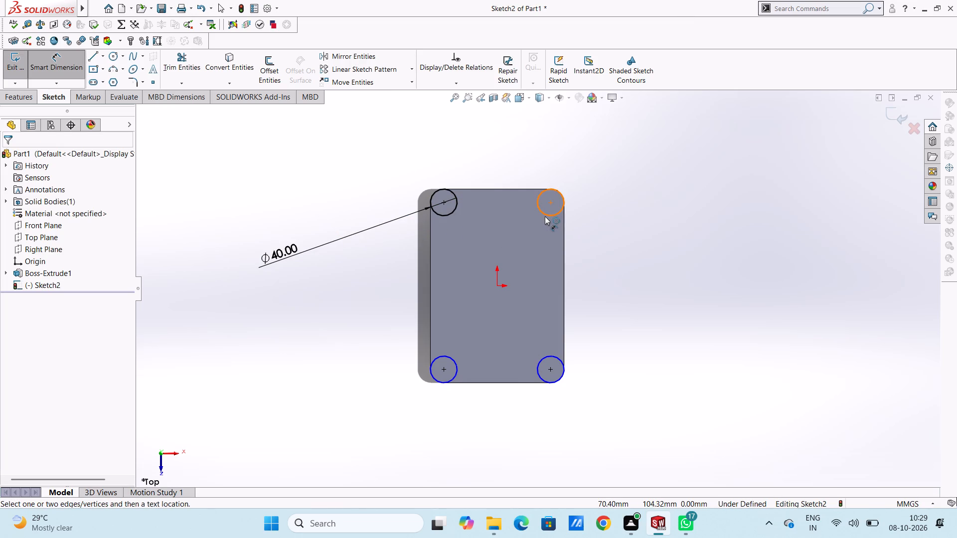
pyautogui.click(545, 216)
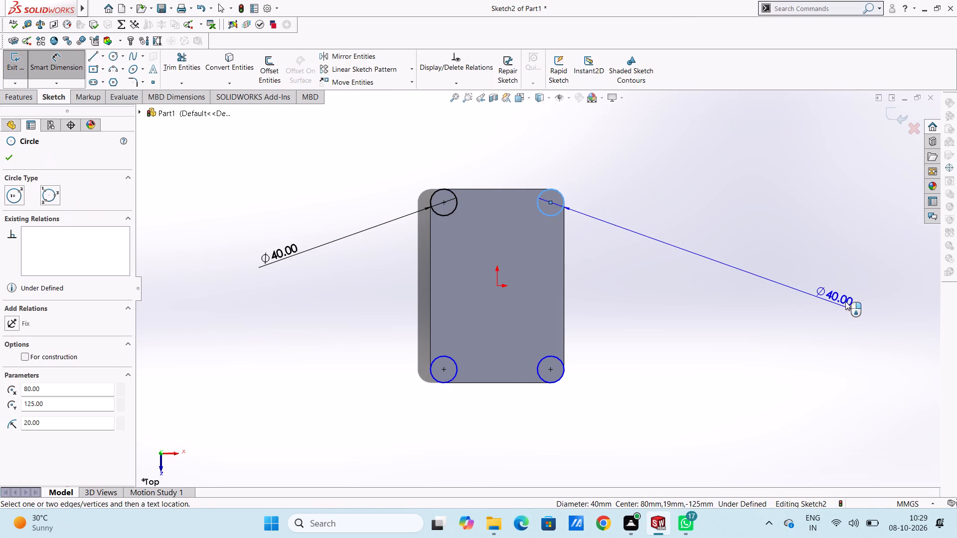
pyautogui.click(808, 299)
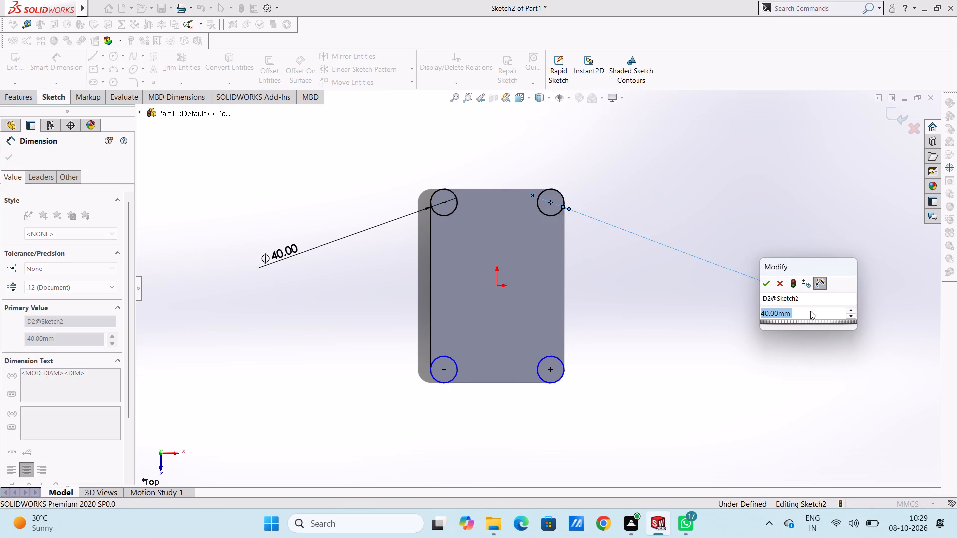
pyautogui.click(761, 285)
pyautogui.moveTo(693, 301); pyautogui.dragTo(690, 296)
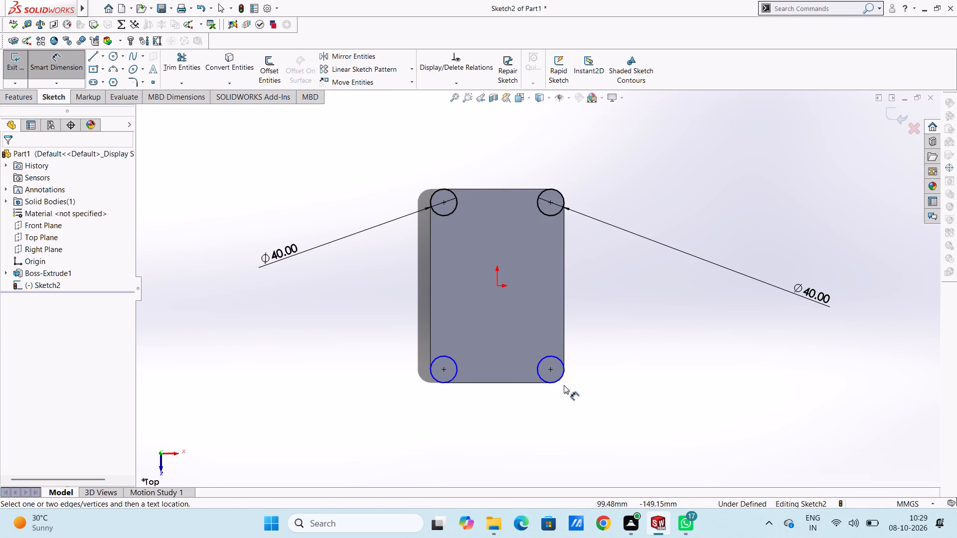
# Dimension the circles at the plate's two lower corners with a 40 mm diameter each.
pyautogui.click(560, 380)
pyautogui.click(761, 450)
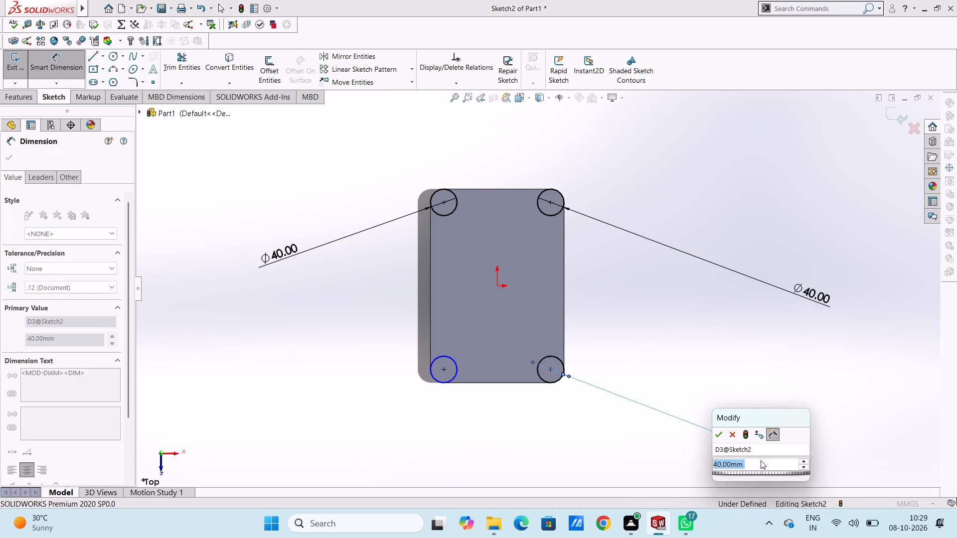
pyautogui.click(718, 433)
pyautogui.click(669, 442)
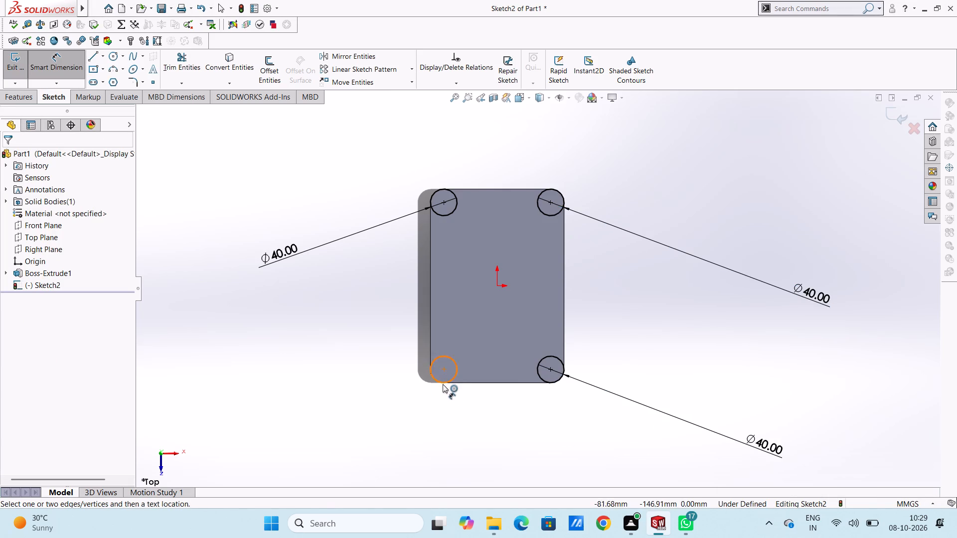
pyautogui.click(443, 384)
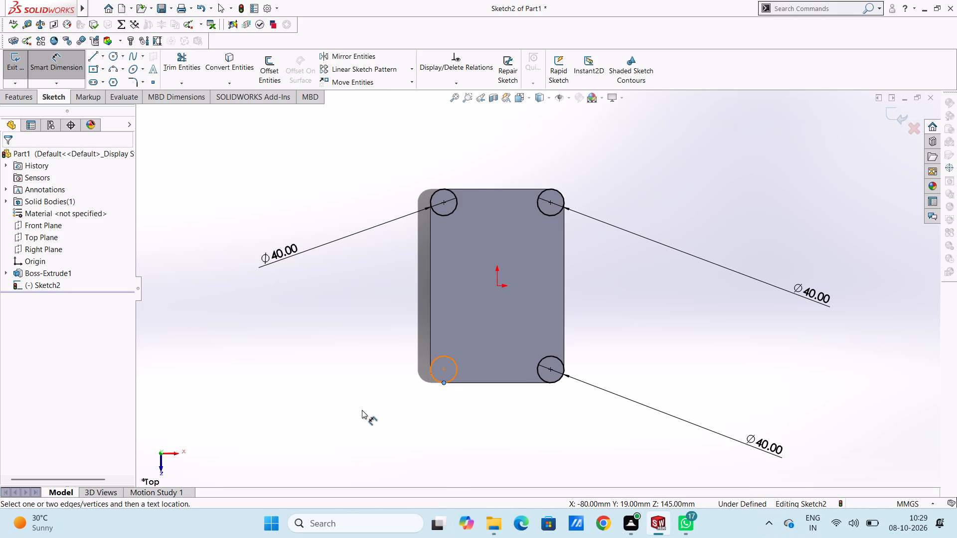
pyautogui.press('Escape')
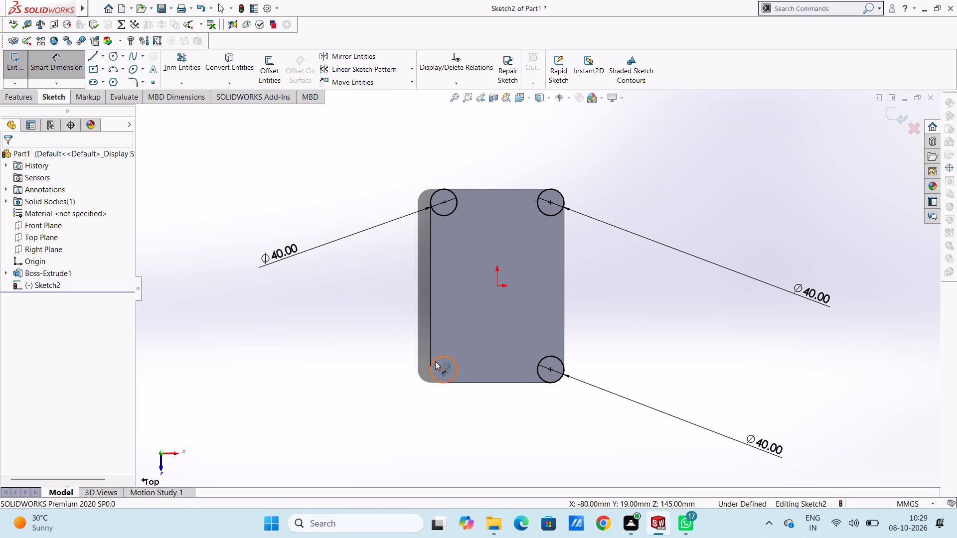
pyautogui.click(455, 377)
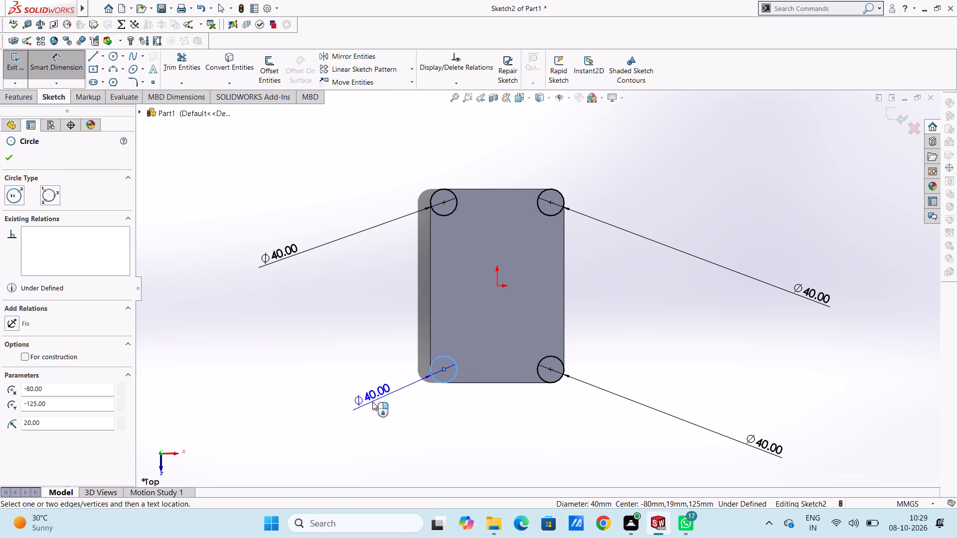
pyautogui.click(246, 436)
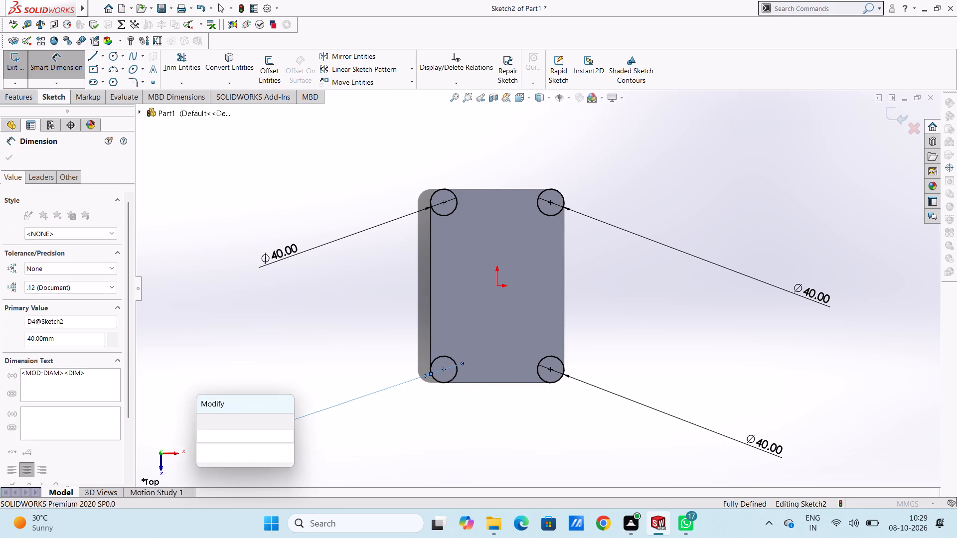
pyautogui.click(201, 421)
pyautogui.click(206, 407)
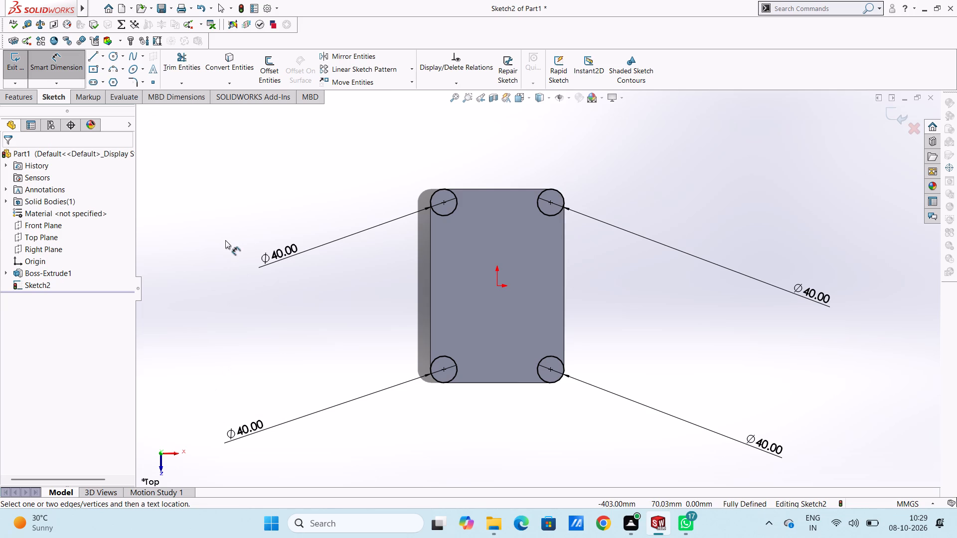
# Draw a smaller concentric circle, about 9 to 11 mm in radius, inside each 40 mm circle at the plate's two upper corners.
pyautogui.click(114, 56)
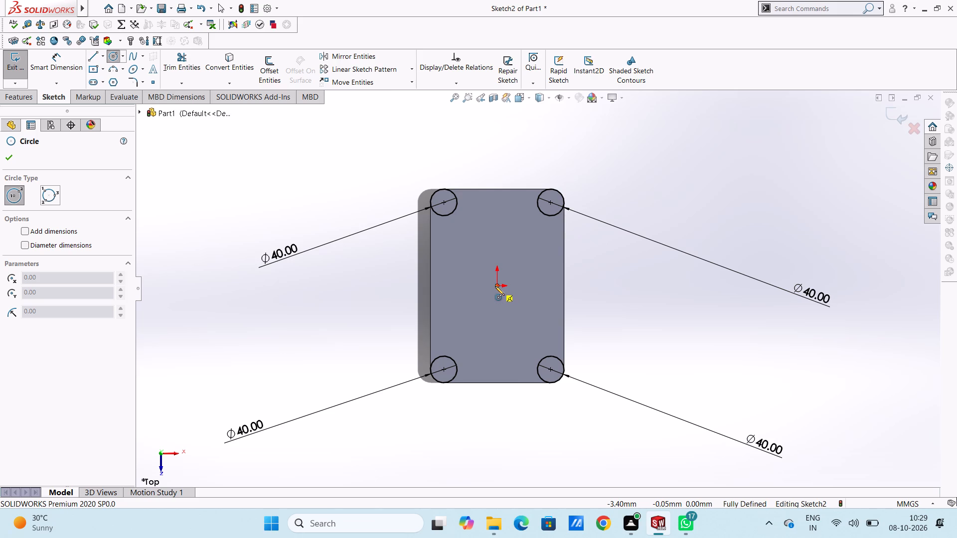
pyautogui.scroll(1, 489, 223)
pyautogui.scroll(-1, 544, 239)
pyautogui.scroll(-4, 467, 207)
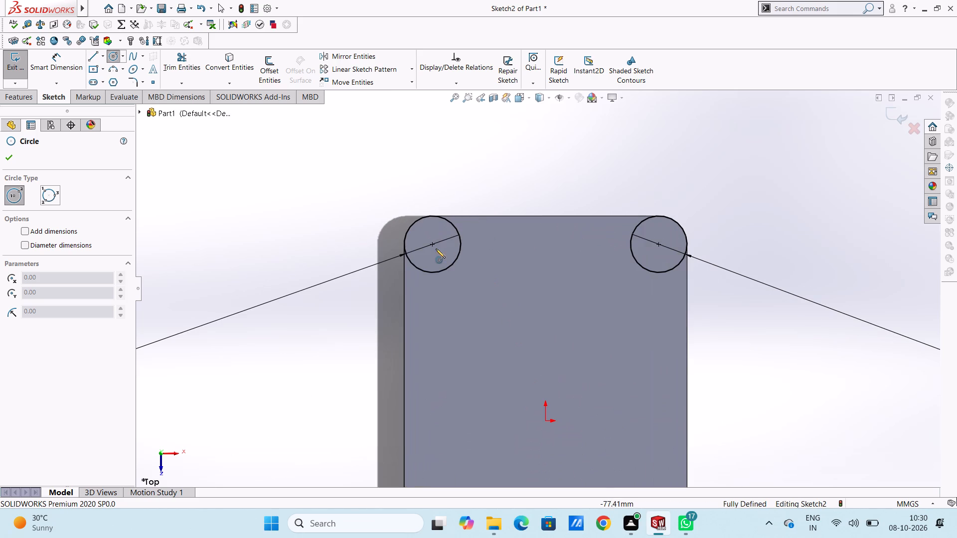
pyautogui.click(432, 244)
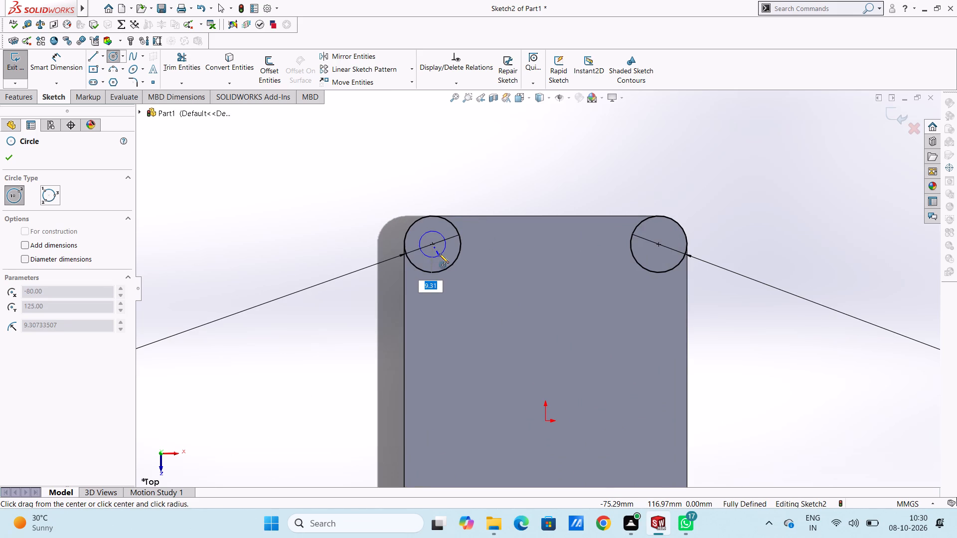
pyautogui.click(439, 256)
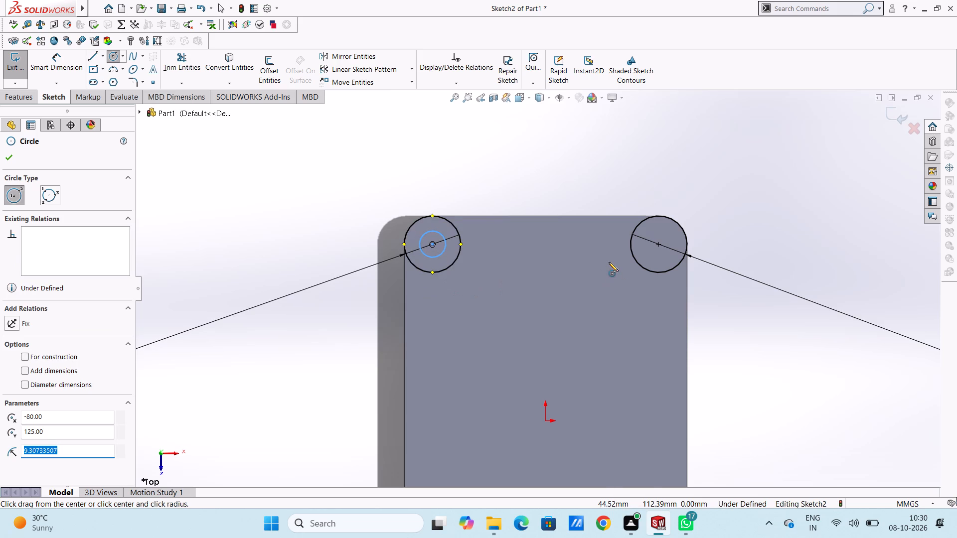
pyautogui.click(658, 245)
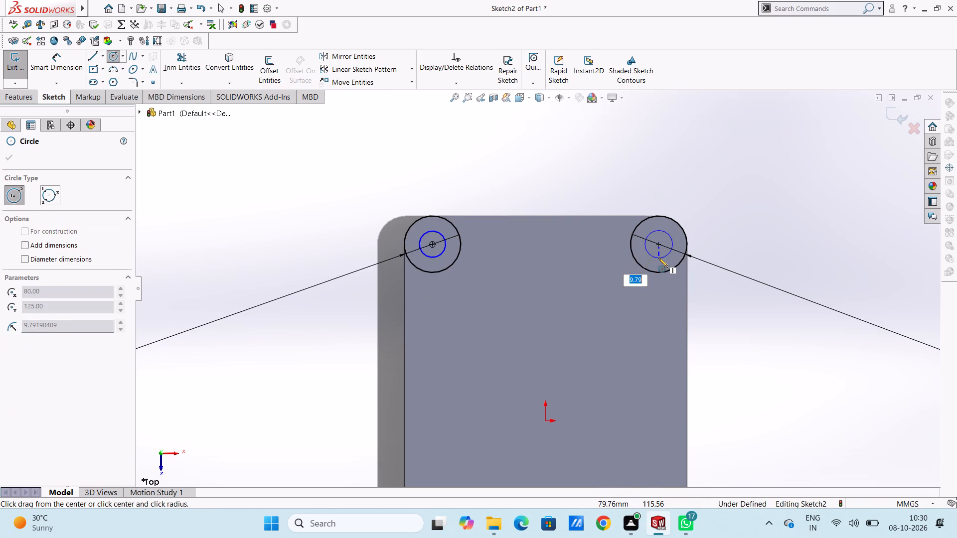
pyautogui.click(657, 260)
# Draw a smaller concentric circle of about 9 mm radius inside each 40 mm circle at the plate's two lower corners.
pyautogui.scroll(4, 569, 344)
pyautogui.scroll(-3, 545, 443)
pyautogui.scroll(4, 545, 442)
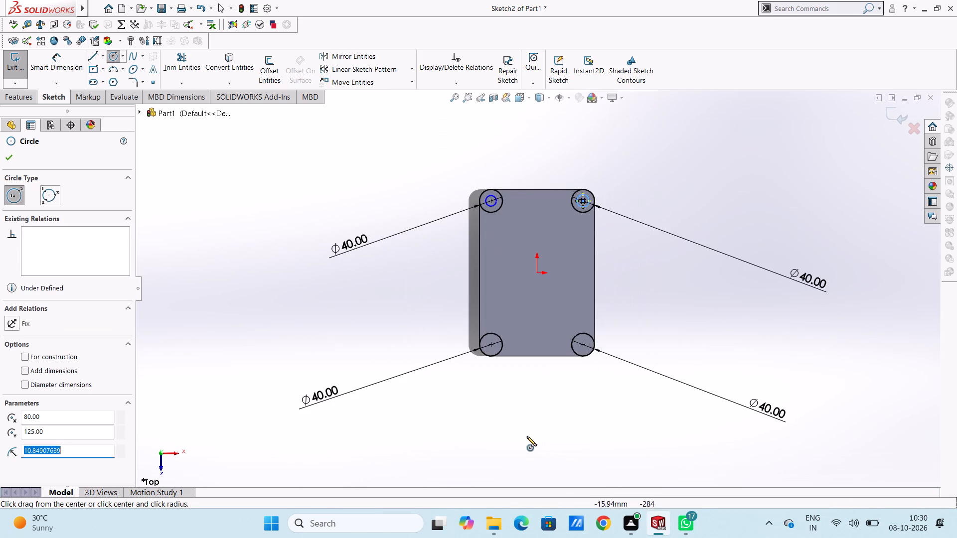
pyautogui.scroll(-3, 545, 318)
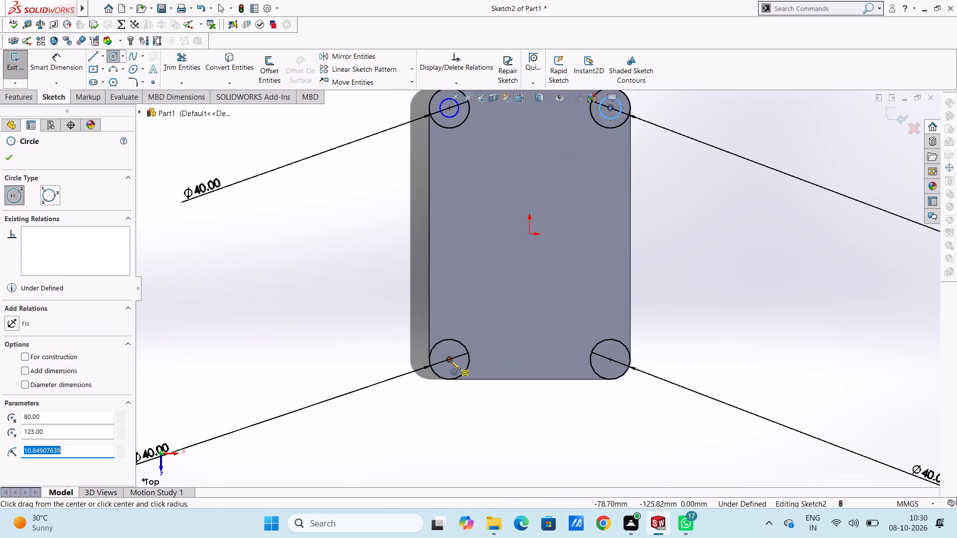
pyautogui.click(451, 360)
pyautogui.click(455, 367)
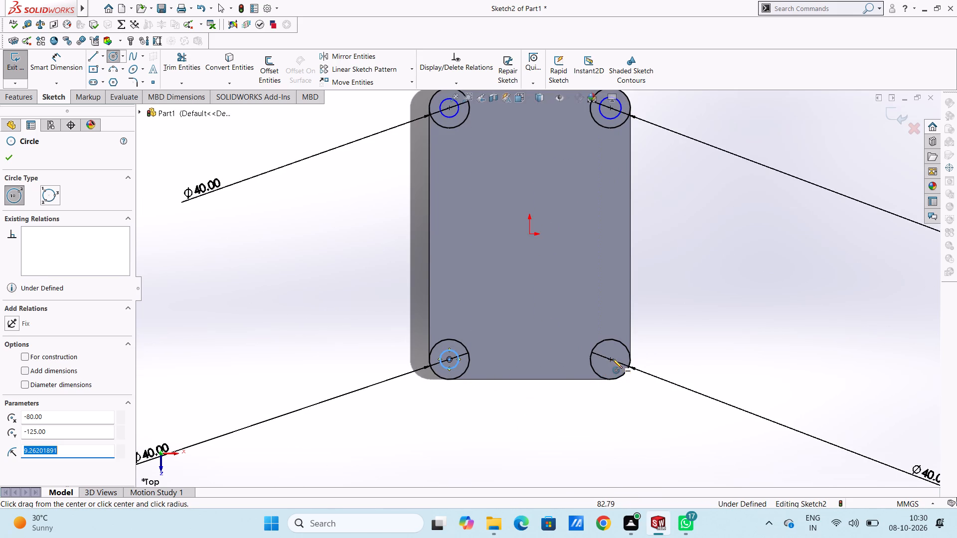
pyautogui.click(610, 360)
pyautogui.click(613, 368)
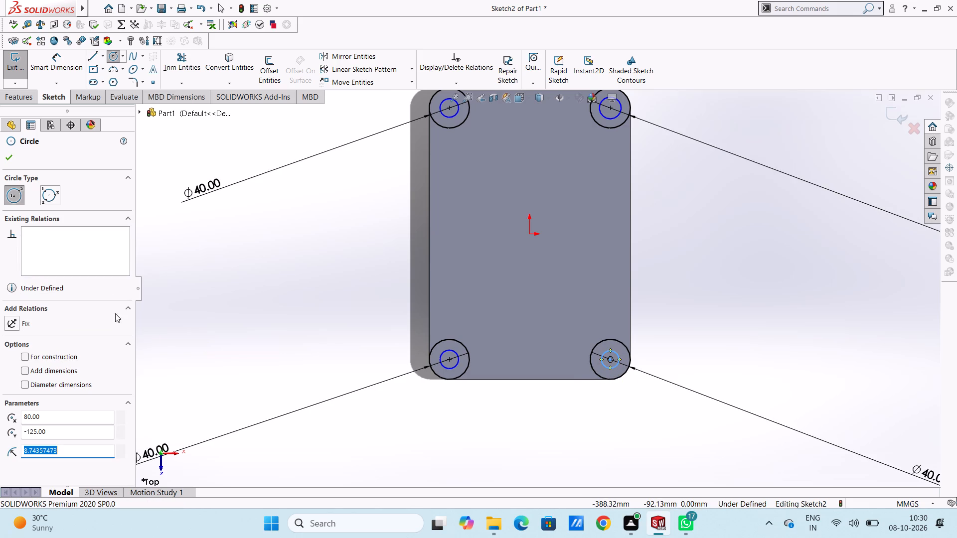
pyautogui.click(20, 160)
pyautogui.click(8, 160)
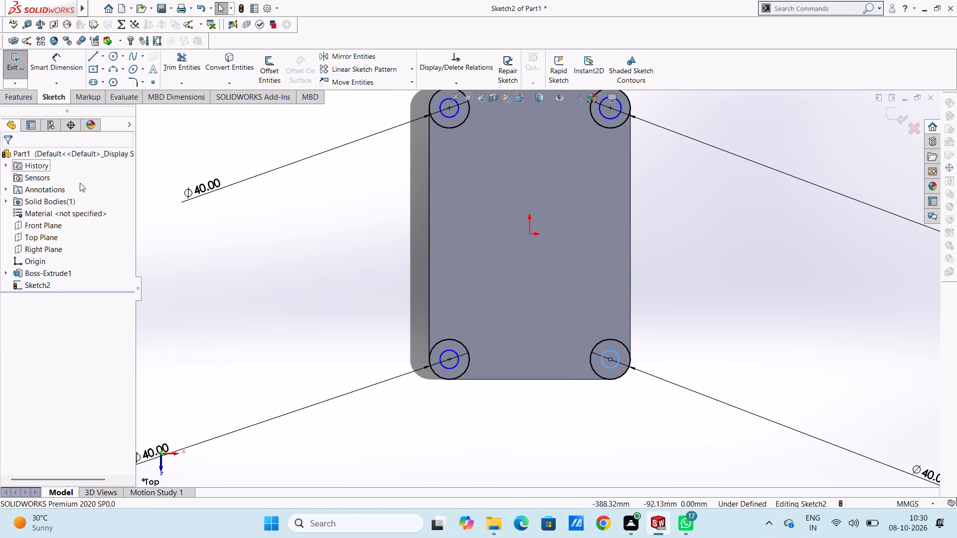
# Dimension the inner circles at the plate's two upper corners with a 13 mm diameter each.
pyautogui.scroll(2, 357, 240)
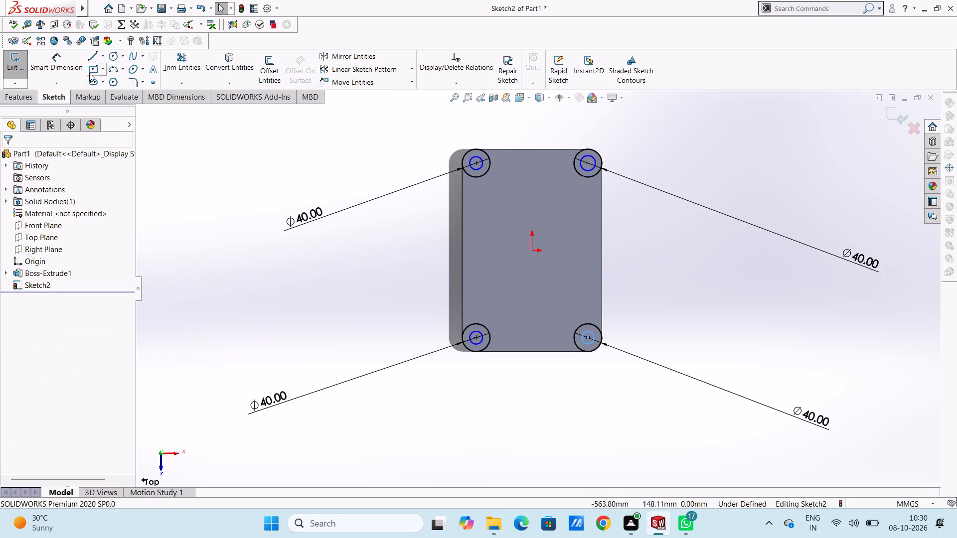
pyautogui.click(63, 63)
pyautogui.click(477, 170)
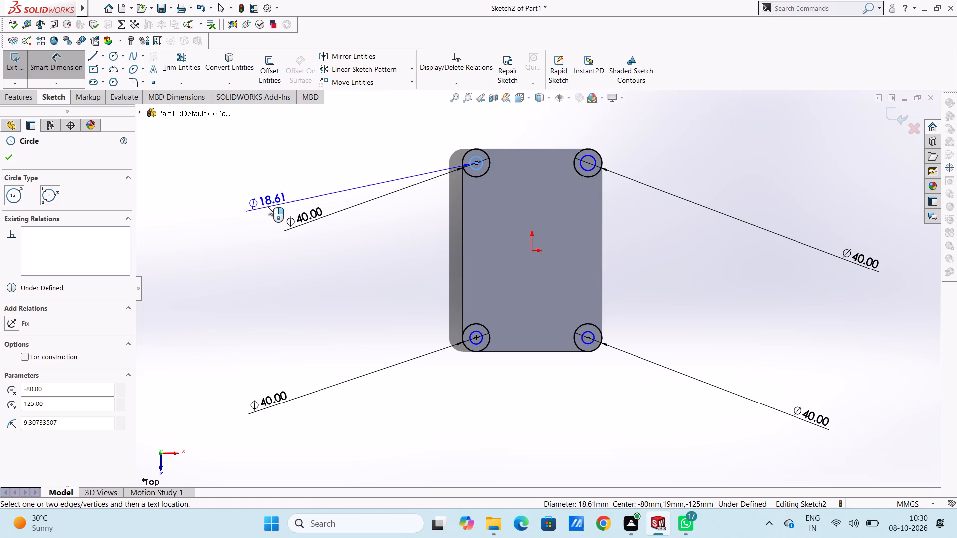
pyautogui.click(257, 197)
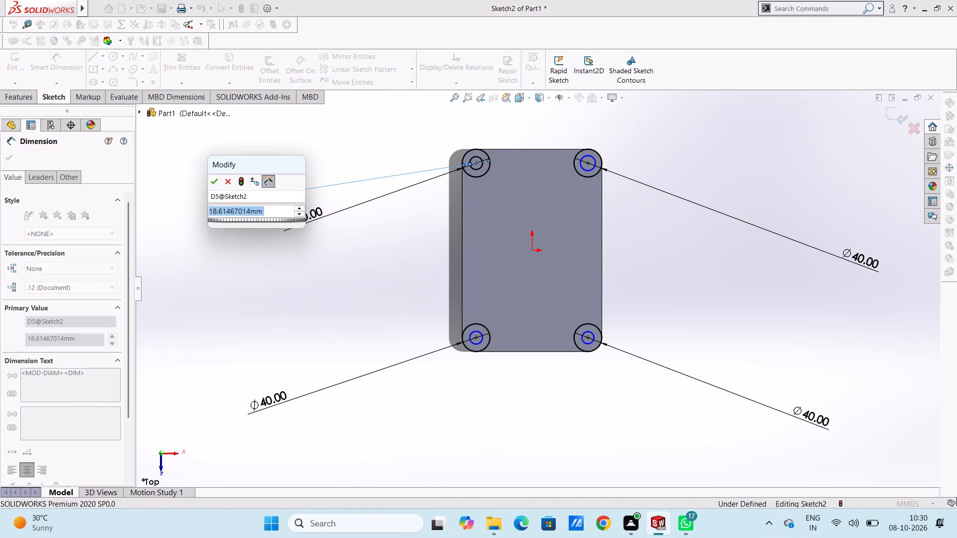
pyautogui.write('13')
pyautogui.press('Return')
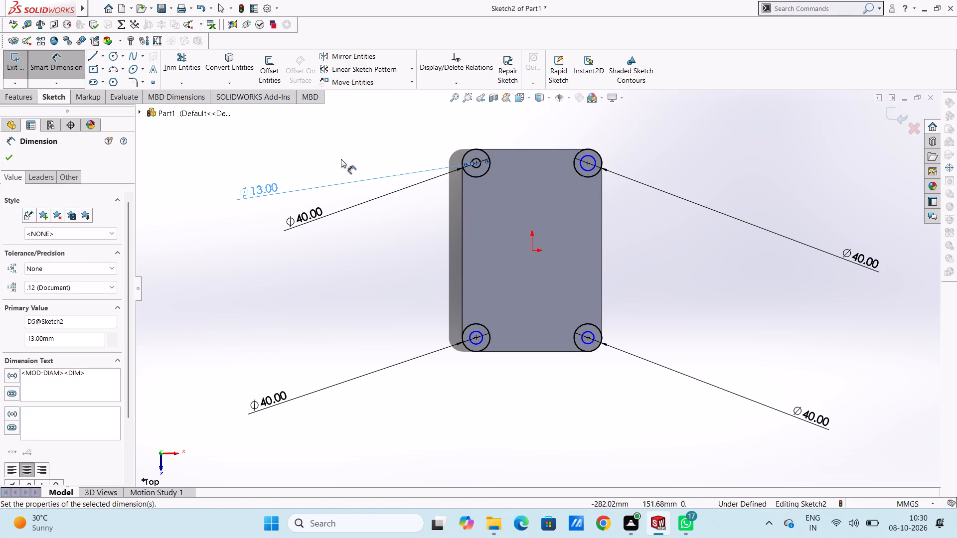
pyautogui.click(349, 156)
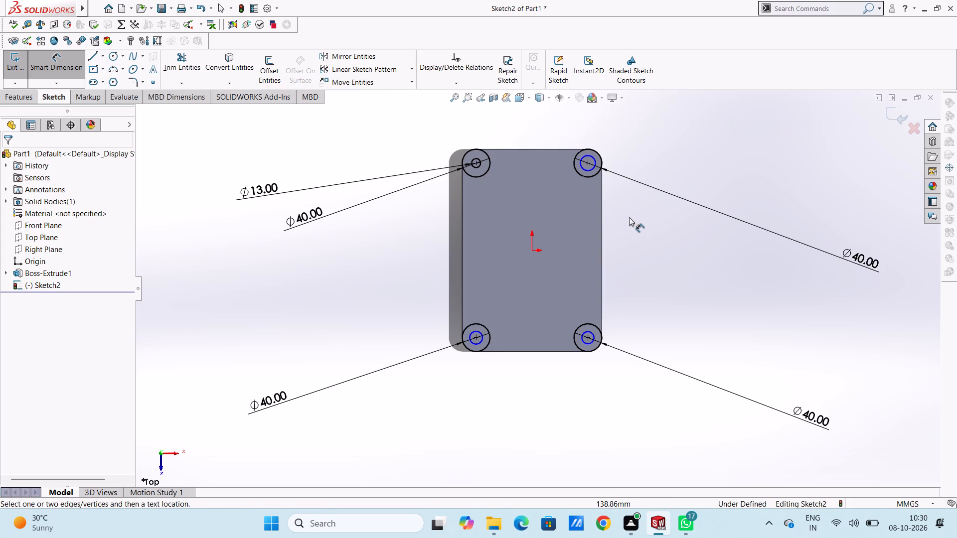
pyautogui.click(593, 169)
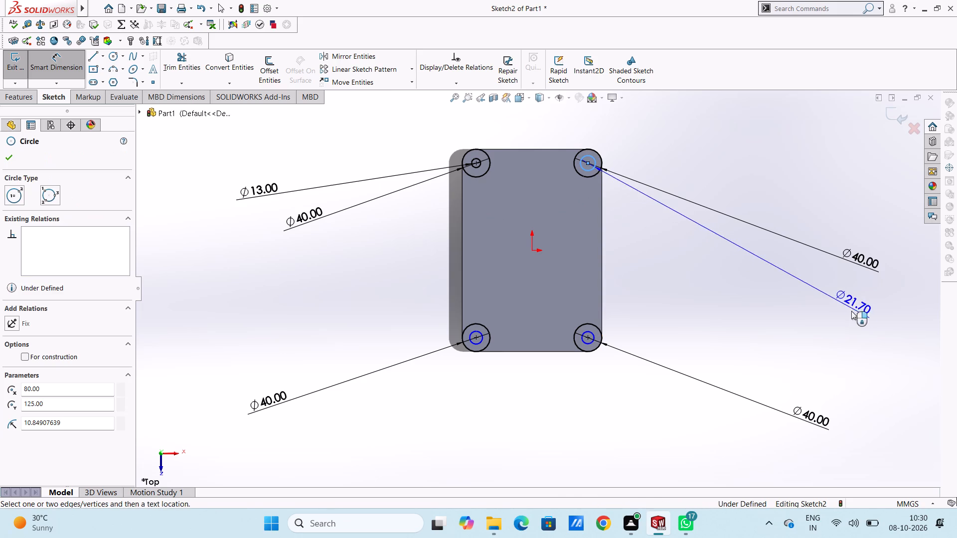
pyautogui.click(830, 313)
pyautogui.write('13')
pyautogui.press('Return')
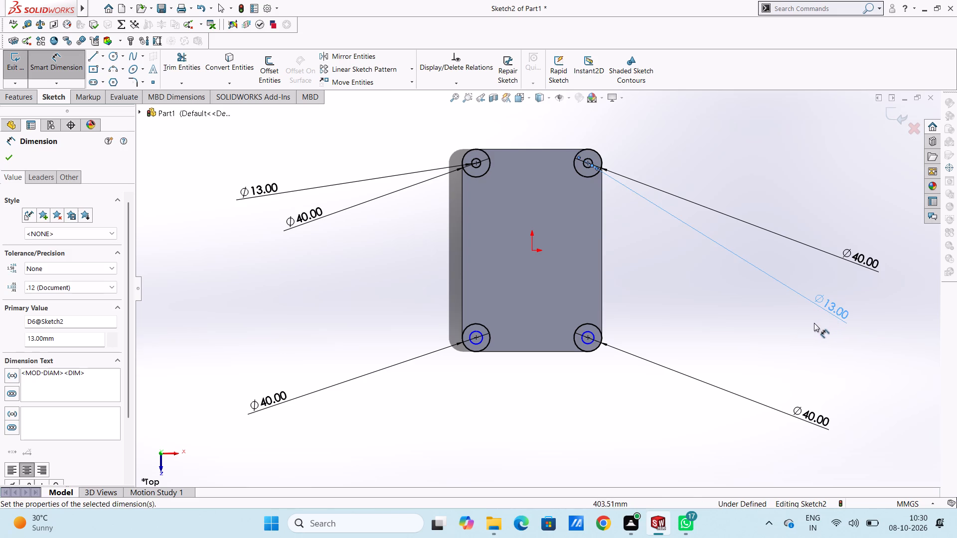
pyautogui.click(813, 323)
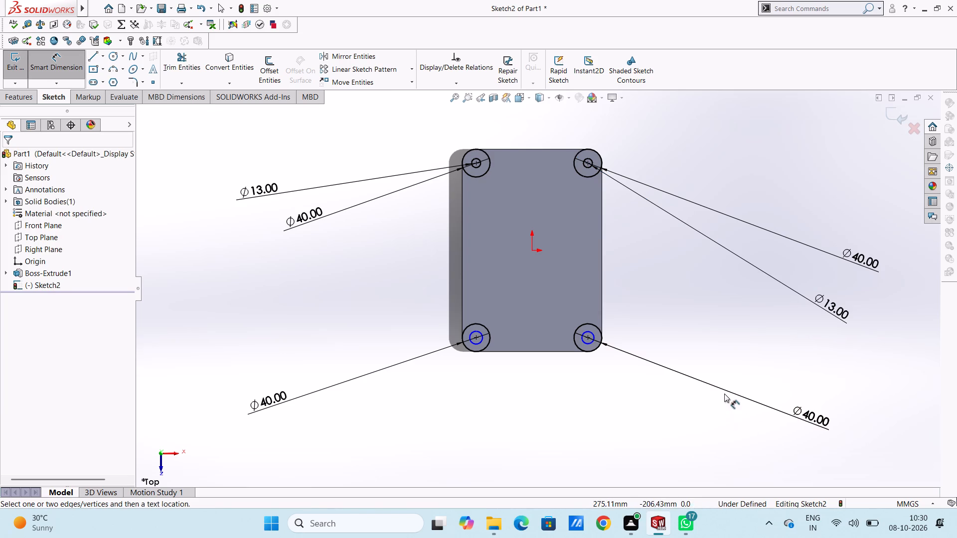
# Dimension the inner circles at the plate's two lower corners with a 13 mm diameter each.
pyautogui.click(587, 345)
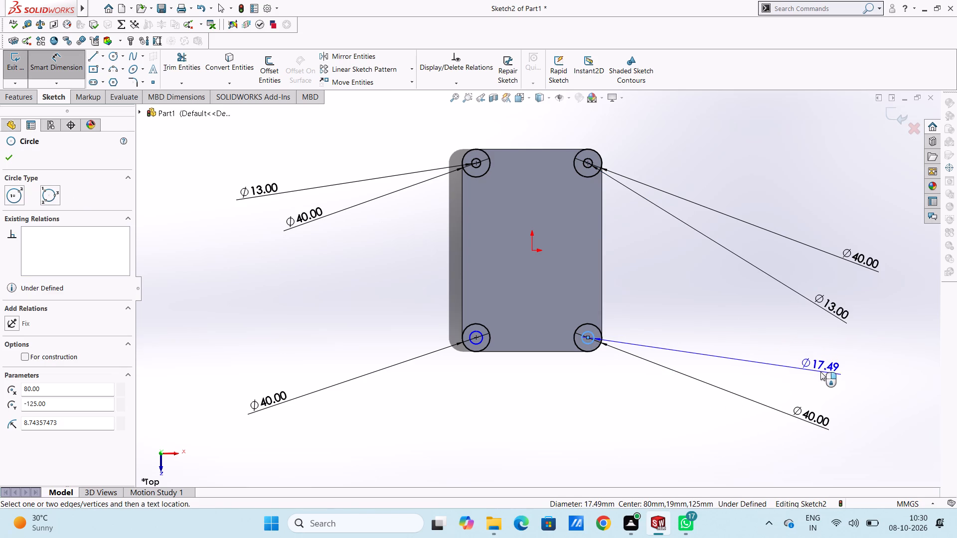
pyautogui.click(824, 367)
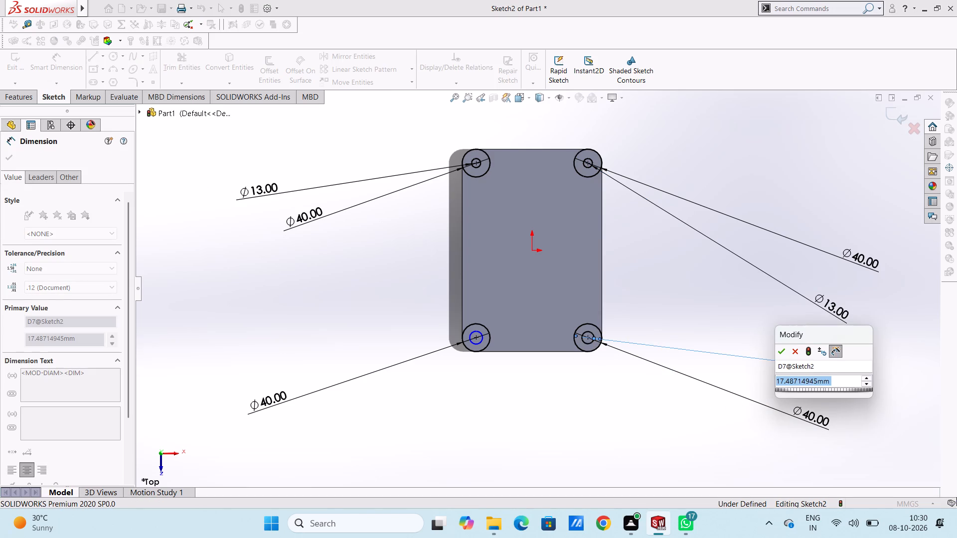
pyautogui.write('13')
pyautogui.press('Return')
pyautogui.click(652, 286)
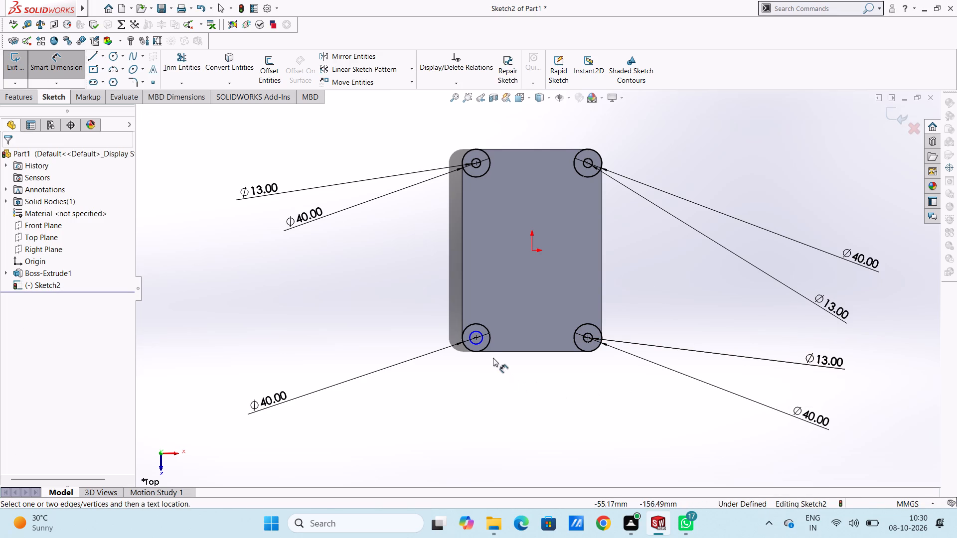
pyautogui.click(481, 343)
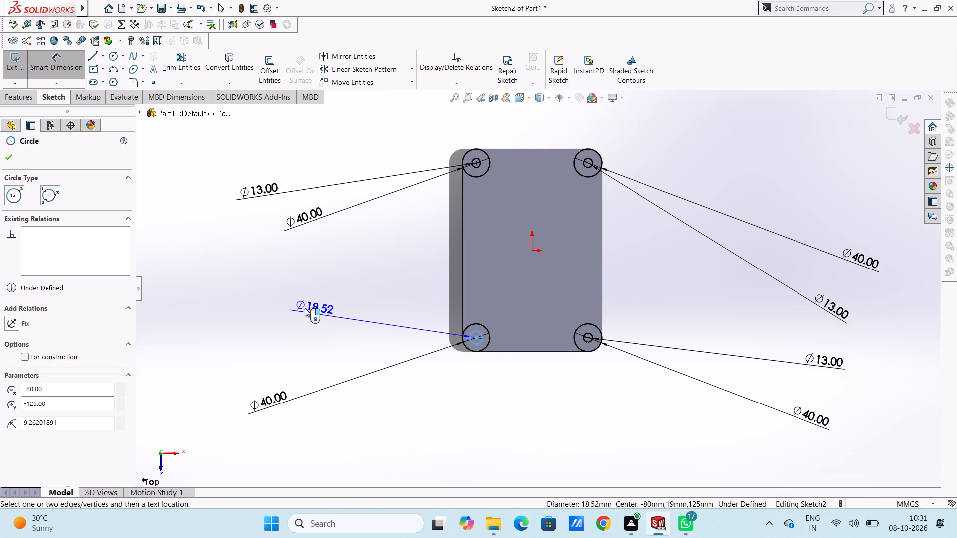
pyautogui.click(263, 301)
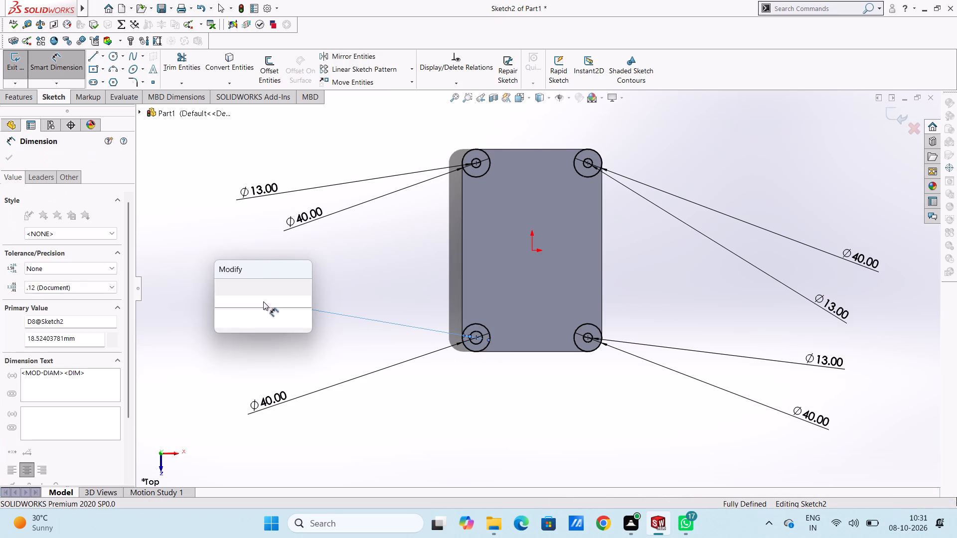
pyautogui.write('13')
pyautogui.press('Return')
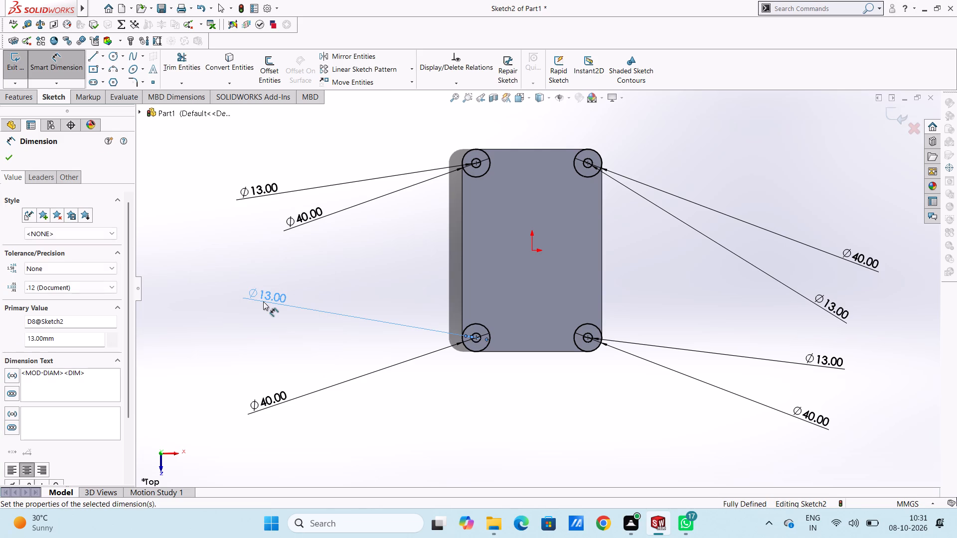
pyautogui.click(250, 269)
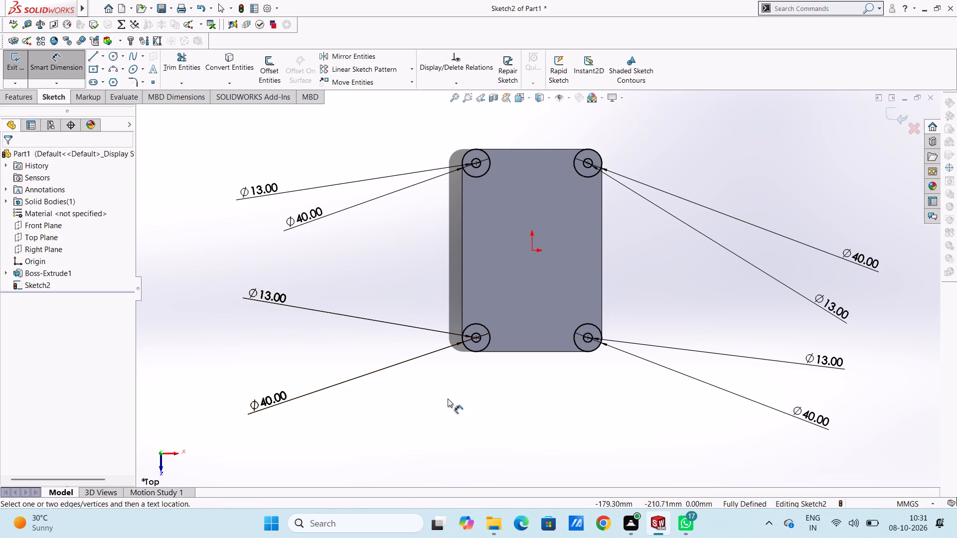
pyautogui.scroll(1, 404, 294)
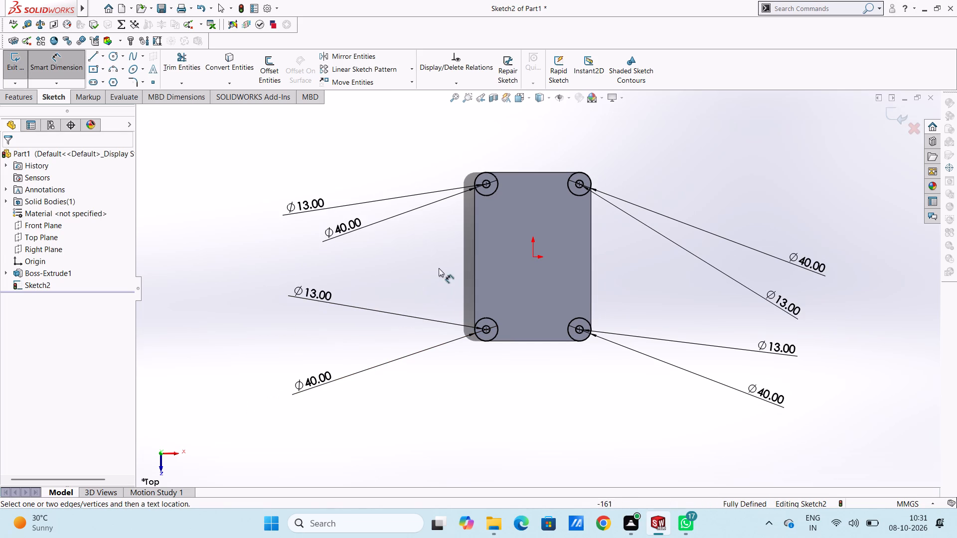
pyautogui.moveTo(54, 58); pyautogui.dragTo(57, 63)
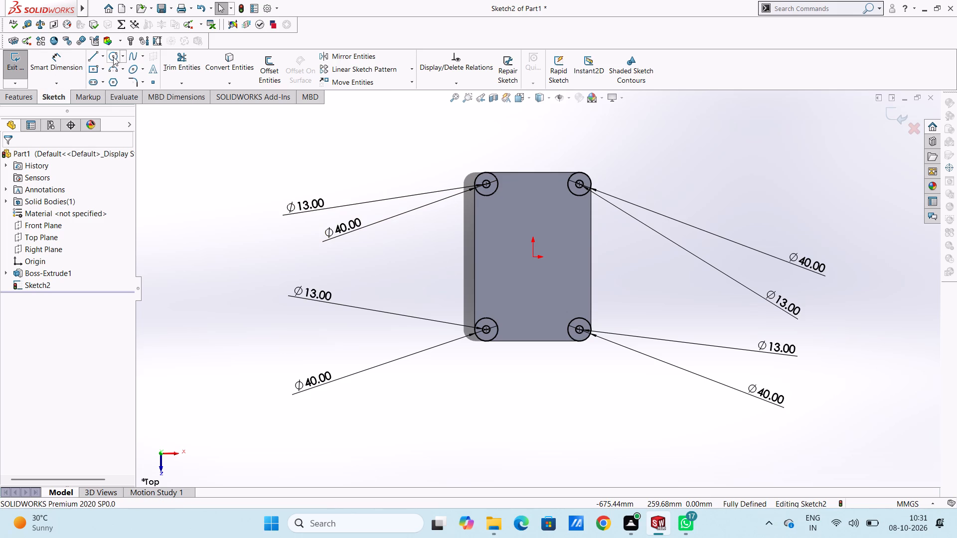
# Draw two circles of 20 mm radius beside the plate's long edges, level with the origin and in line with the corner circles.
pyautogui.click(113, 57)
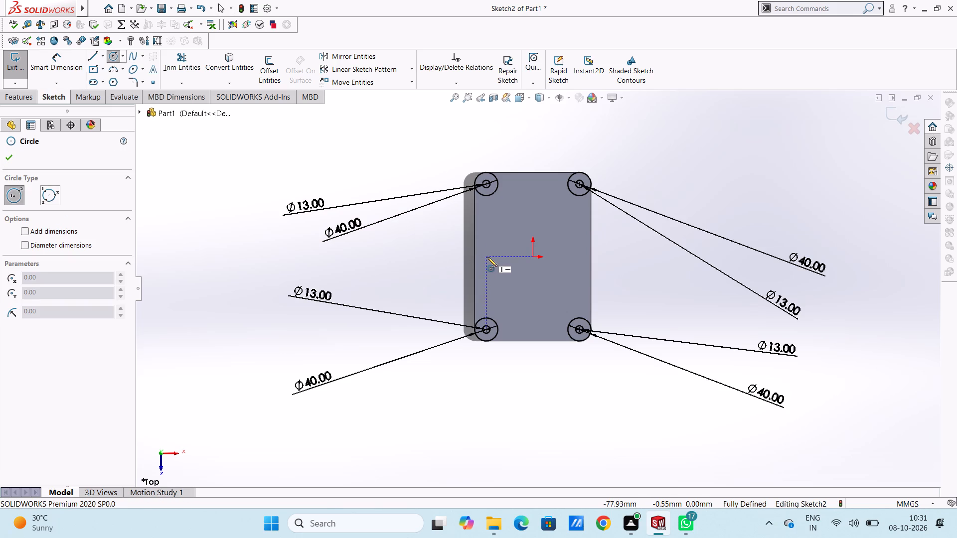
pyautogui.click(487, 257)
pyautogui.click(477, 266)
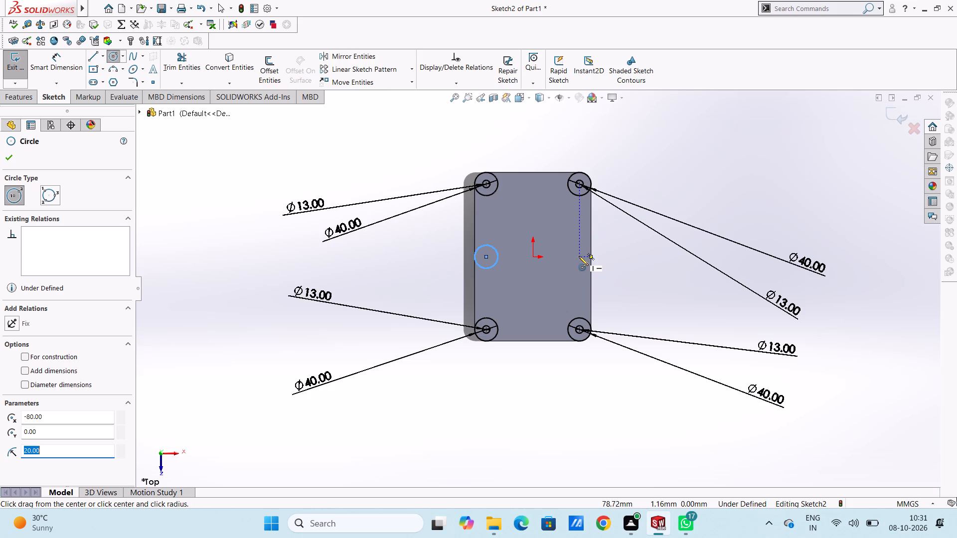
pyautogui.click(579, 256)
pyautogui.click(592, 264)
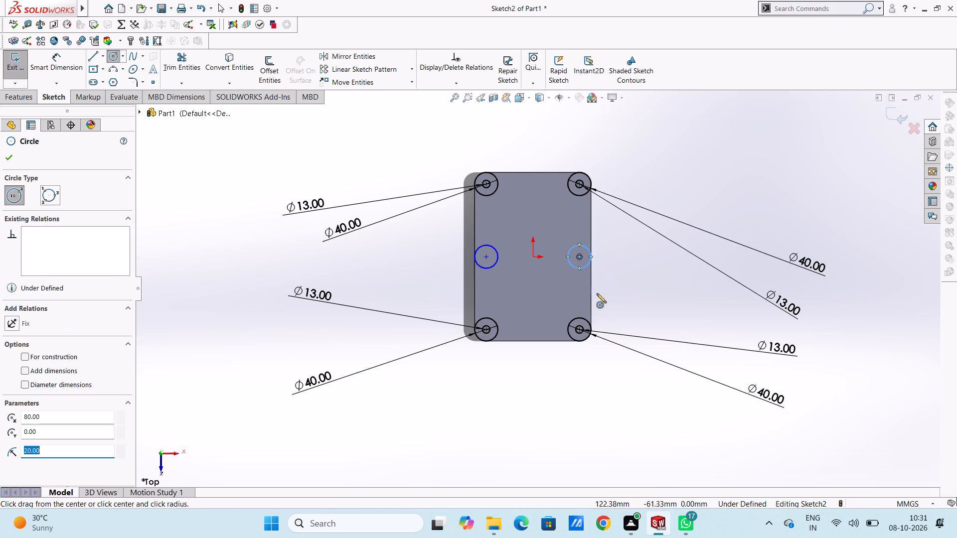
pyautogui.click(12, 163)
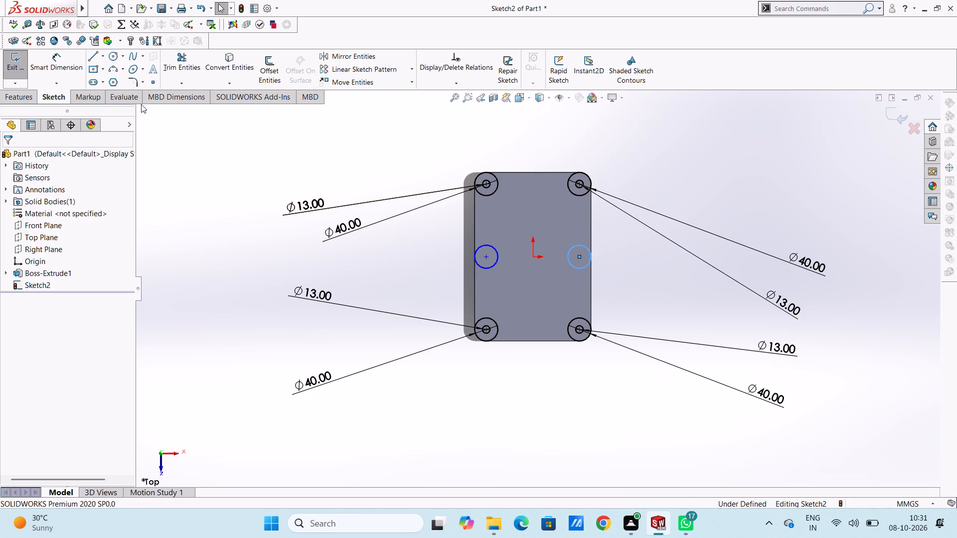
# Draw a smaller concentric circle inside each mid-side circle, about 13 mm radius in the left one and 11 mm in the right.
pyautogui.click(115, 55)
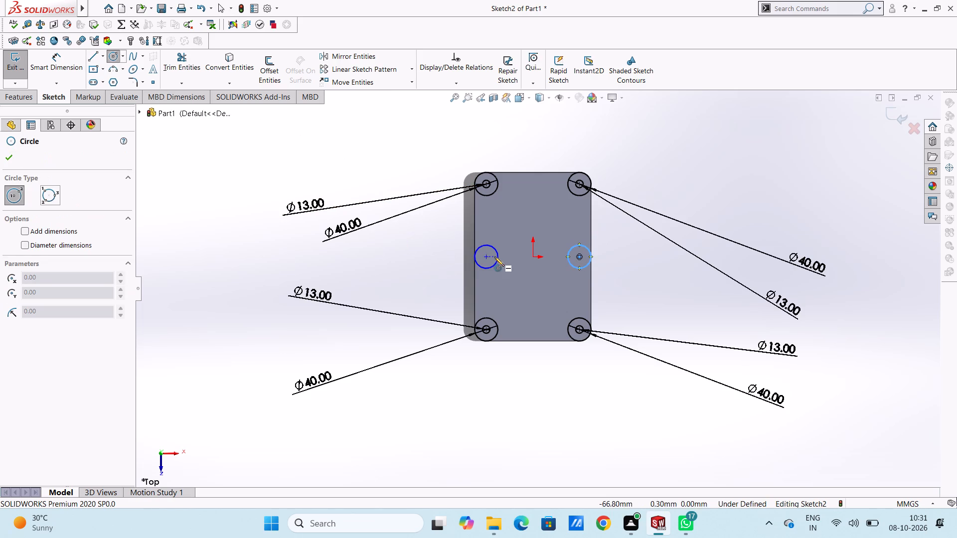
pyautogui.click(485, 257)
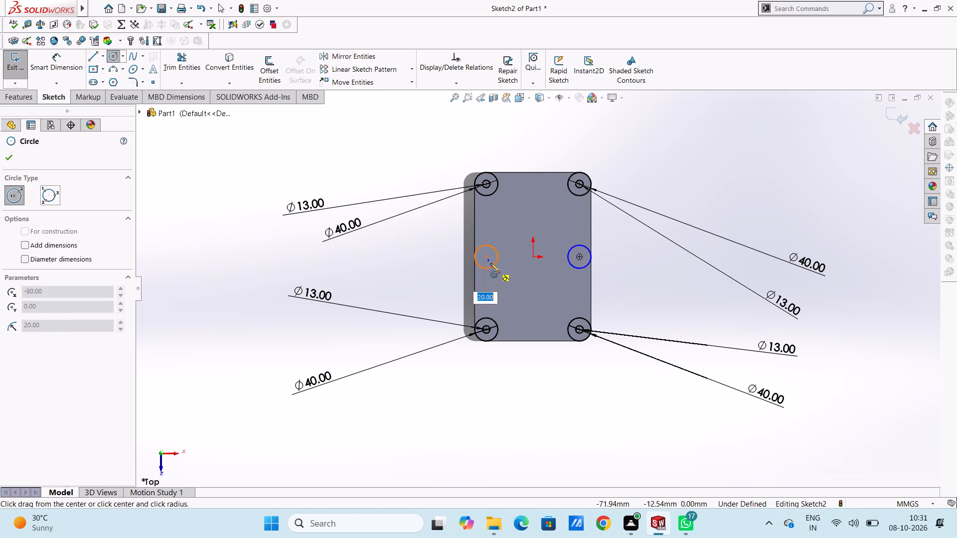
pyautogui.click(490, 263)
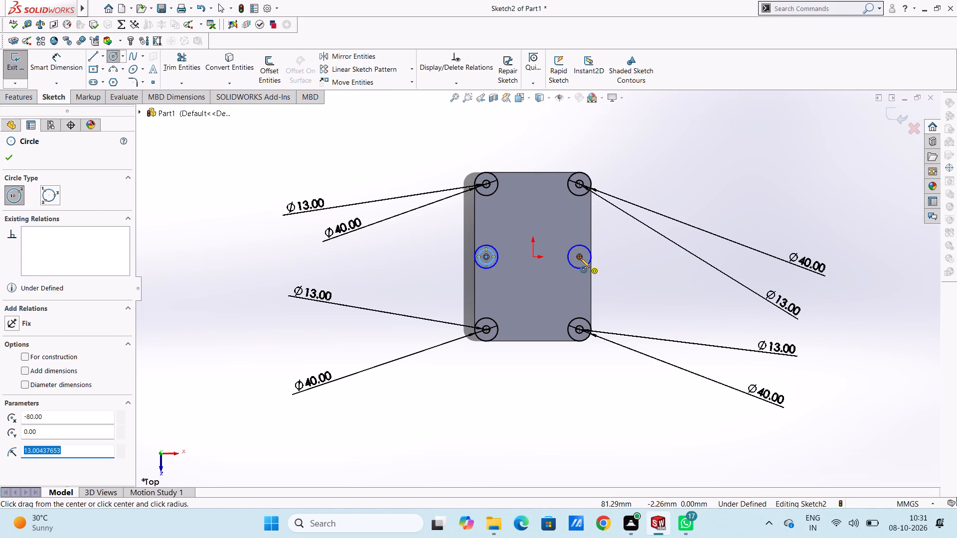
pyautogui.click(580, 258)
pyautogui.click(581, 263)
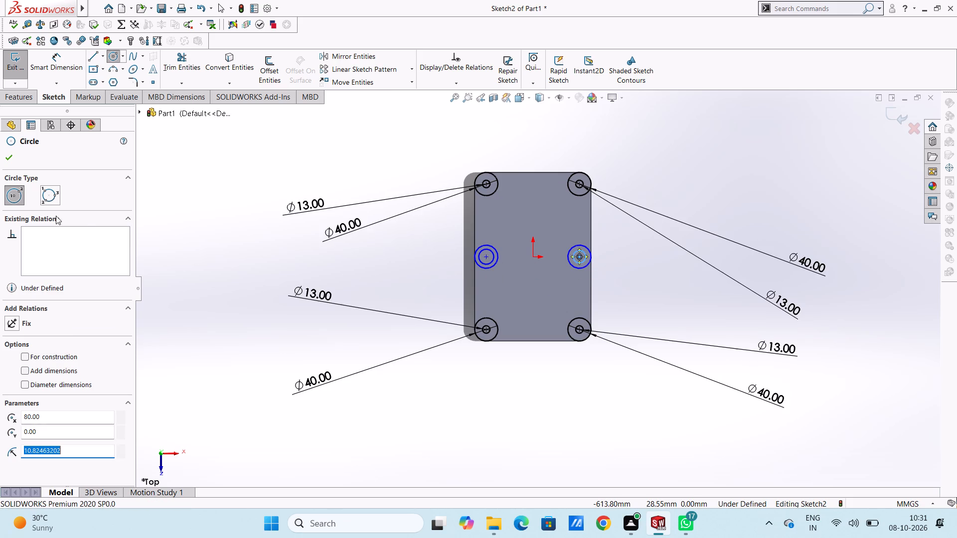
pyautogui.click(12, 161)
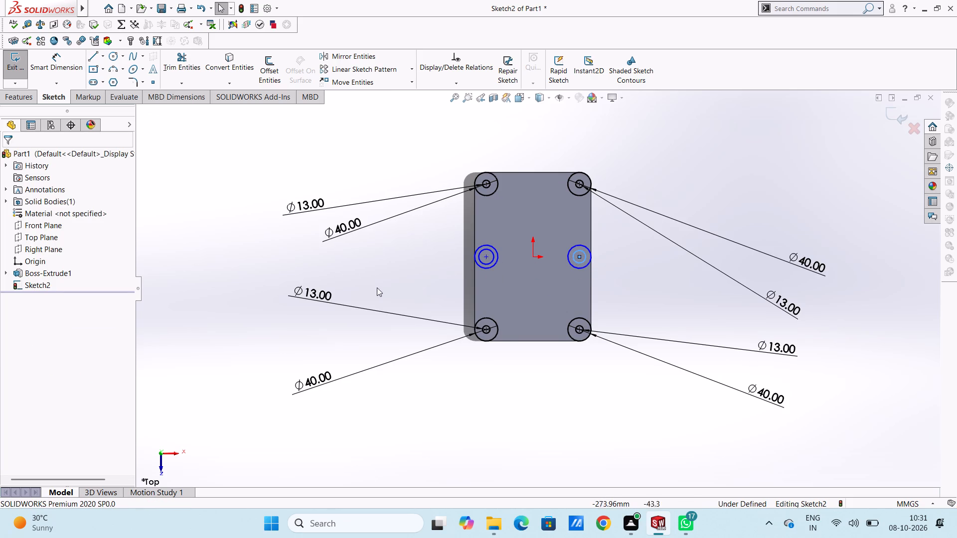
# Dimension the inner circles at the plate's two mid-sides with a 13 mm diameter each.
pyautogui.scroll(2, 385, 294)
pyautogui.scroll(-2, 607, 302)
pyautogui.click(579, 253)
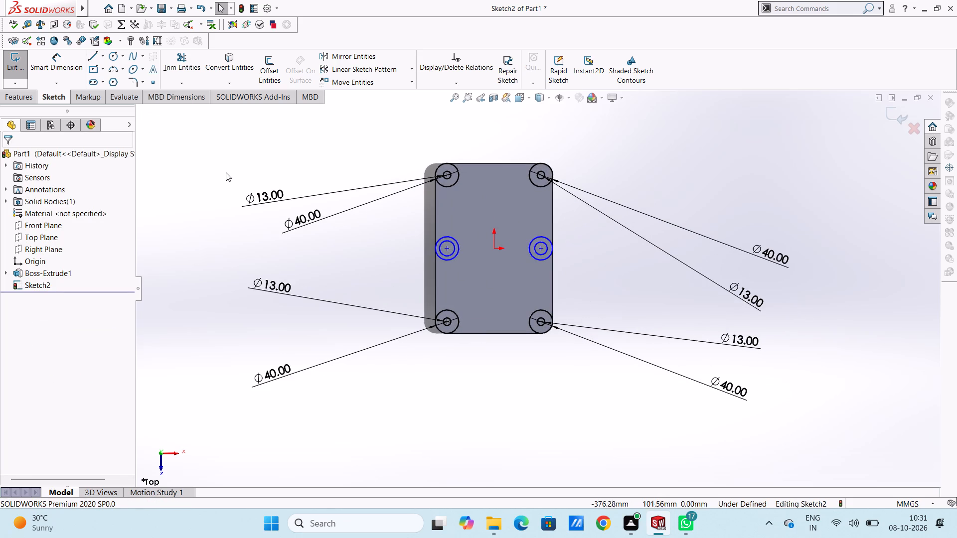
pyautogui.click(66, 64)
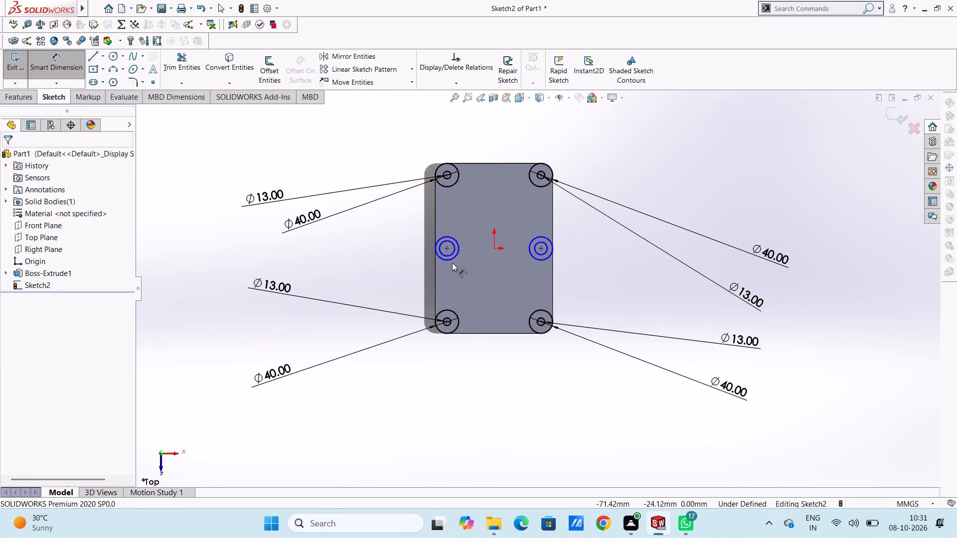
pyautogui.click(448, 257)
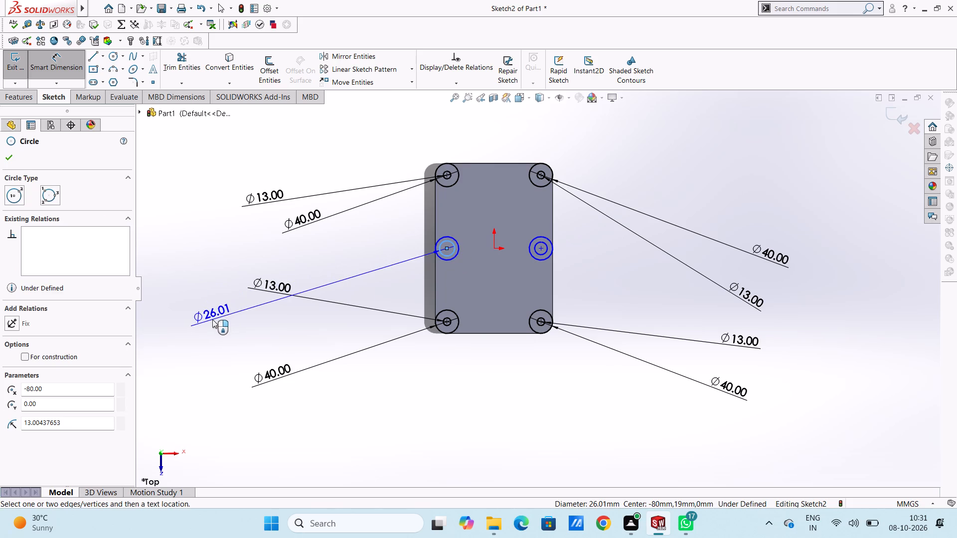
pyautogui.click(212, 319)
pyautogui.write('13')
pyautogui.press('Return')
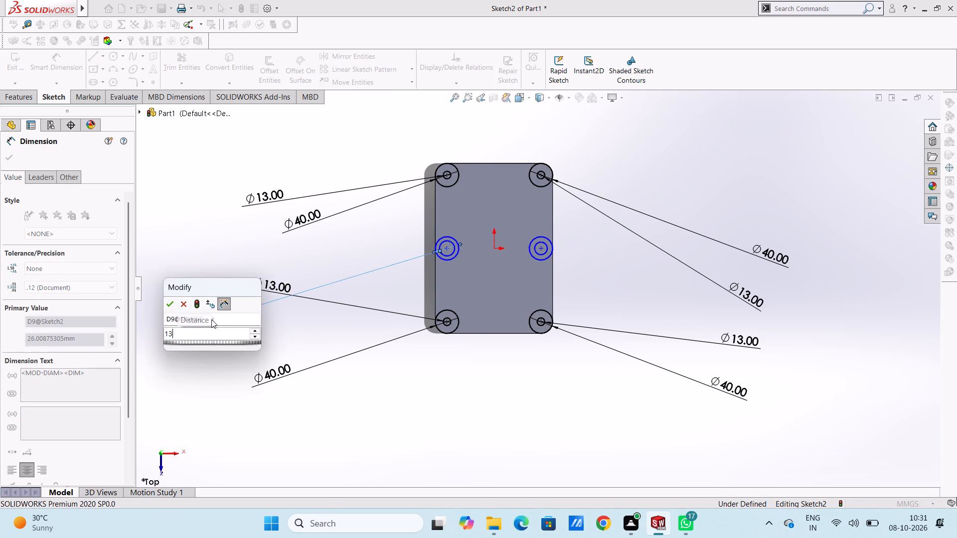
pyautogui.click(222, 247)
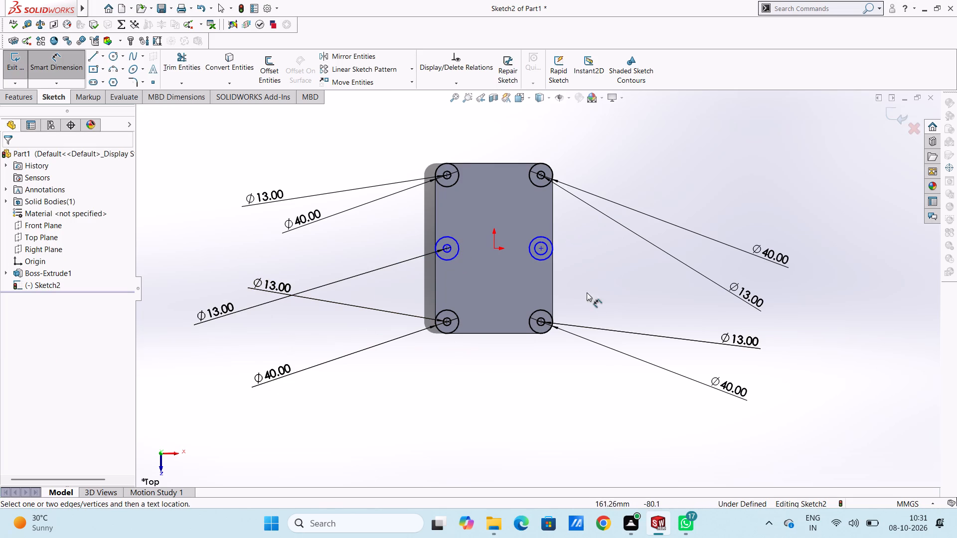
pyautogui.moveTo(542, 256); pyautogui.dragTo(549, 260)
pyautogui.click(797, 354)
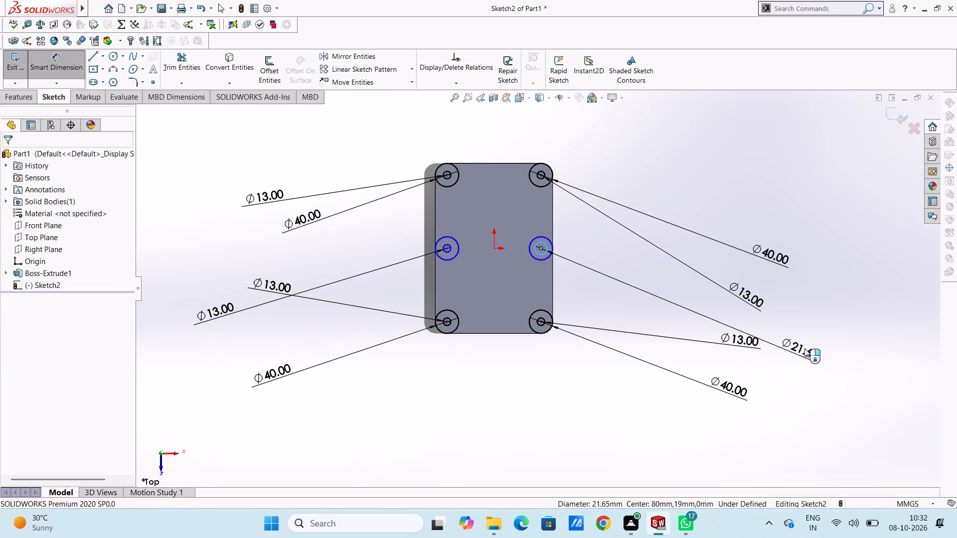
pyautogui.write('13')
pyautogui.press('Return')
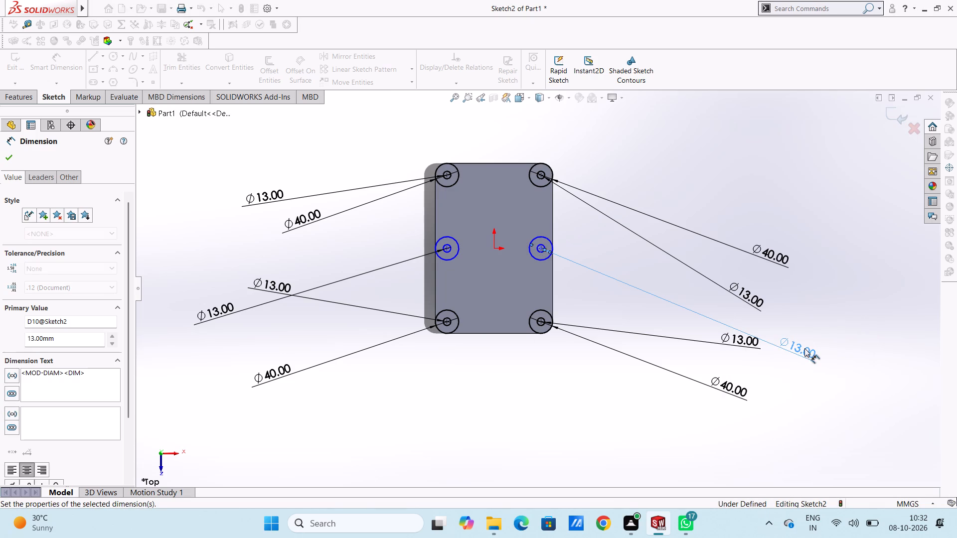
pyautogui.click(649, 256)
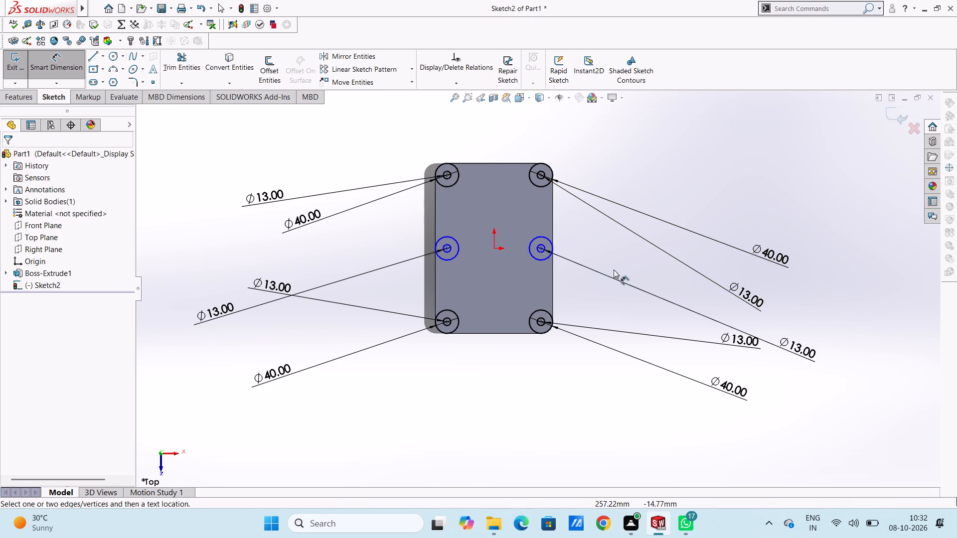
# Dimension the outer circles at the plate's two mid-sides with a 40 mm diameter each.
pyautogui.click(541, 262)
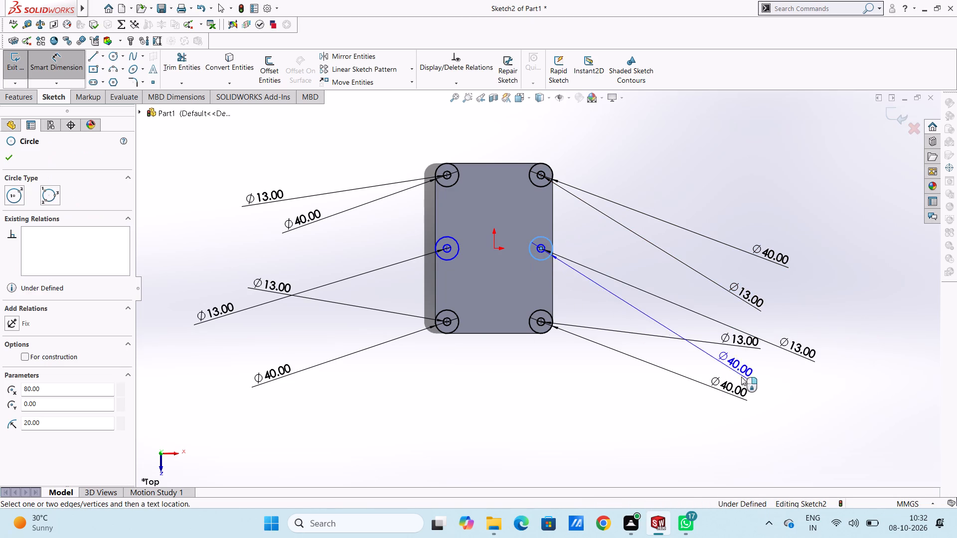
pyautogui.click(798, 402)
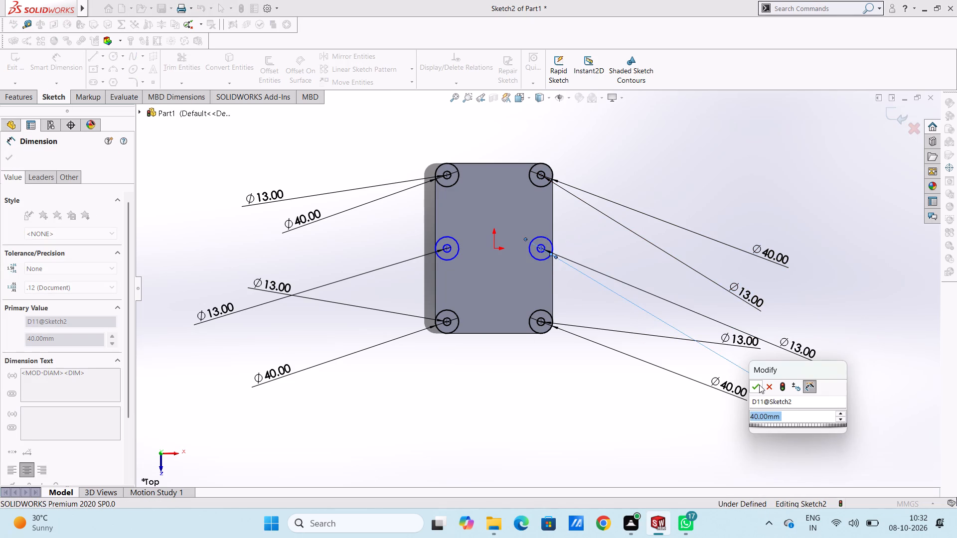
pyautogui.click(759, 385)
pyautogui.click(671, 408)
pyautogui.click(452, 262)
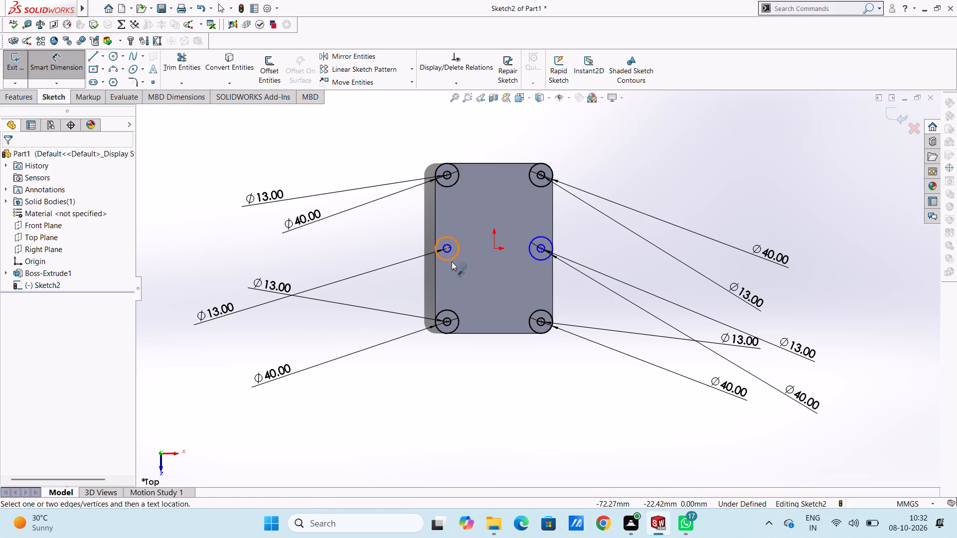
pyautogui.click(215, 361)
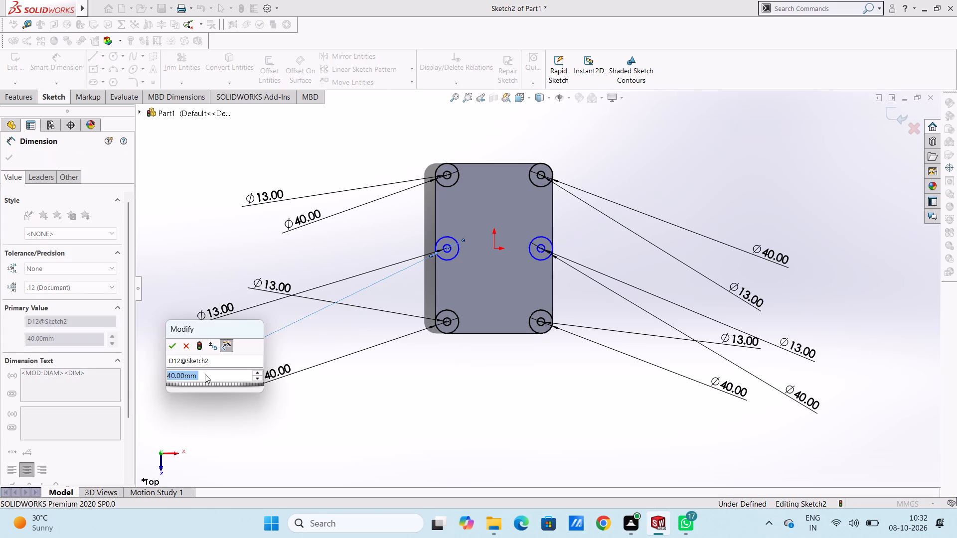
pyautogui.click(175, 348)
pyautogui.click(193, 287)
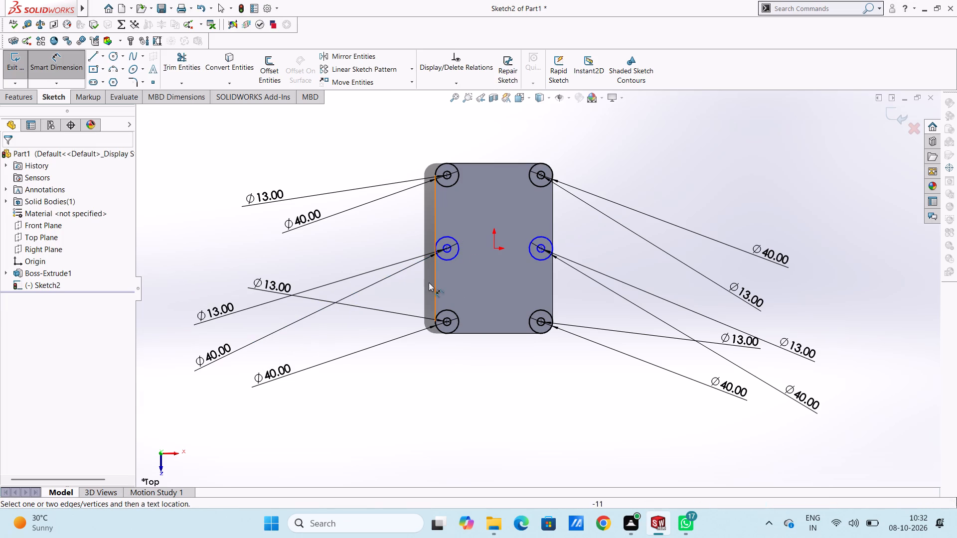
# Dimension the left mid-side circle's centre 125 mm vertically from the upper and the lower left corner circle centres.
pyautogui.click(447, 250)
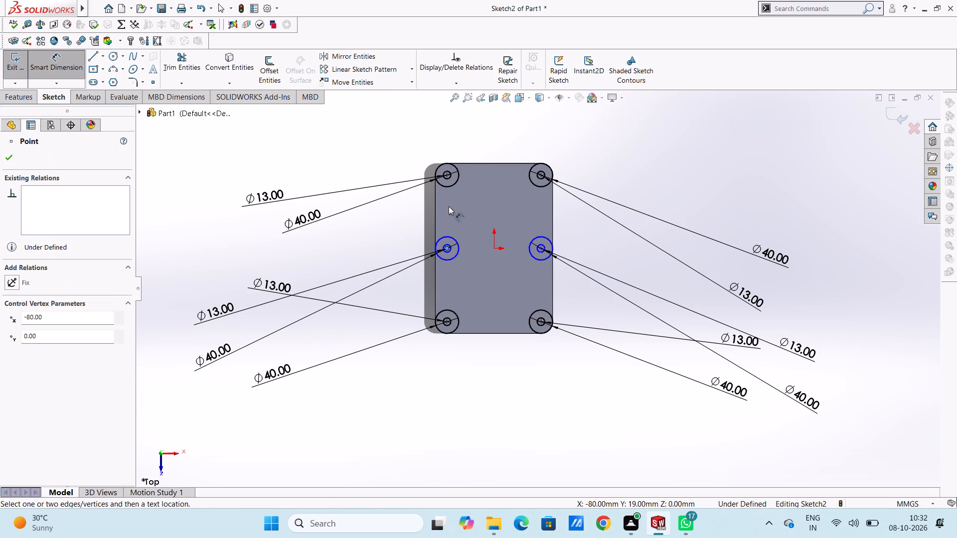
pyautogui.click(448, 175)
pyautogui.click(329, 190)
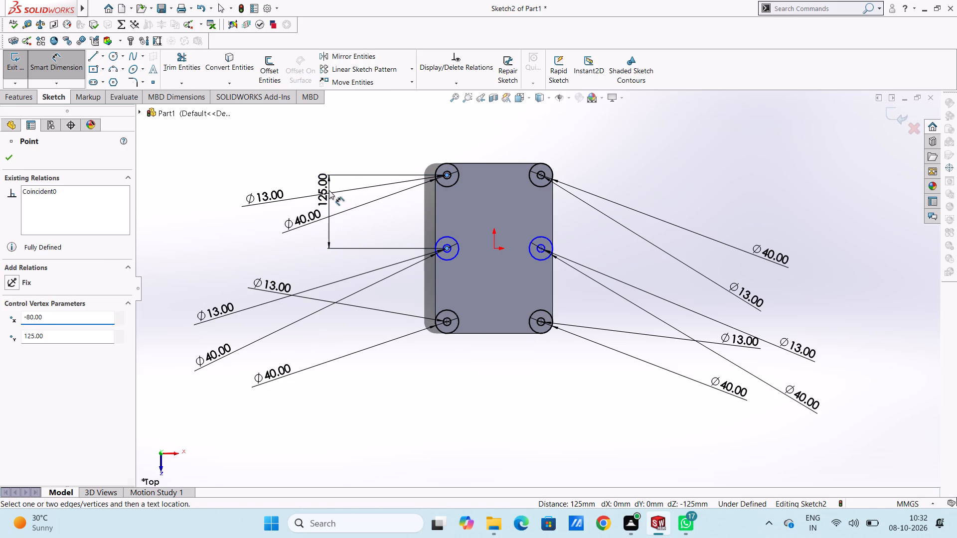
pyautogui.click(284, 174)
pyautogui.click(280, 171)
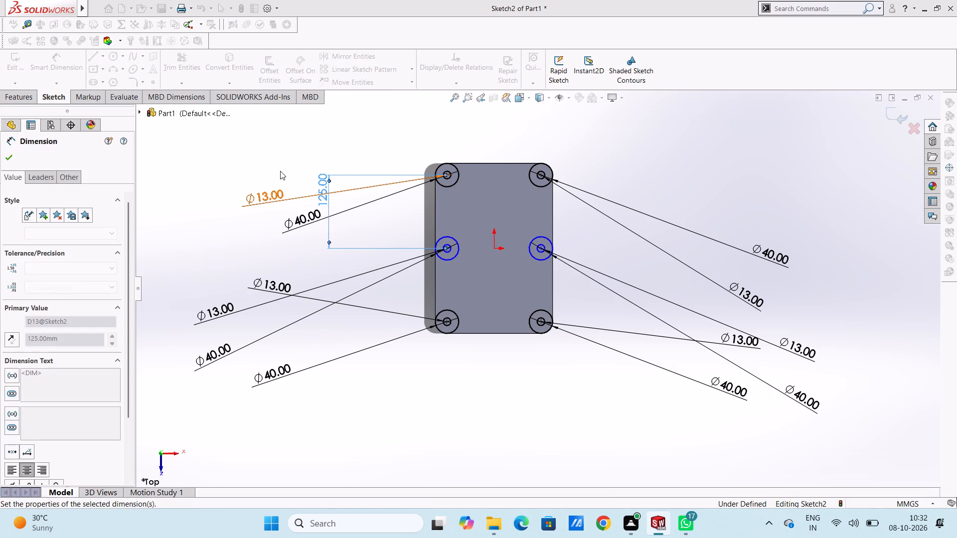
pyautogui.click(444, 249)
pyautogui.click(447, 323)
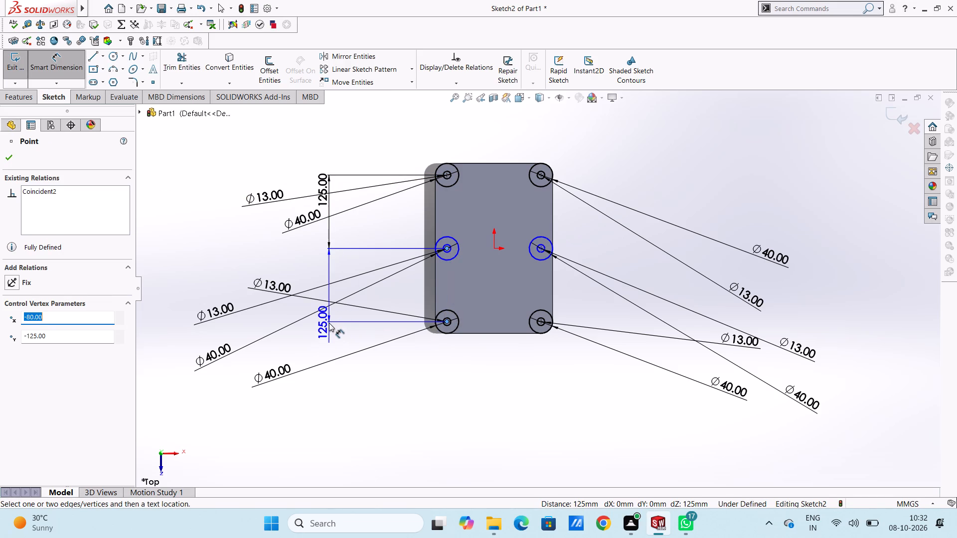
pyautogui.click(330, 321)
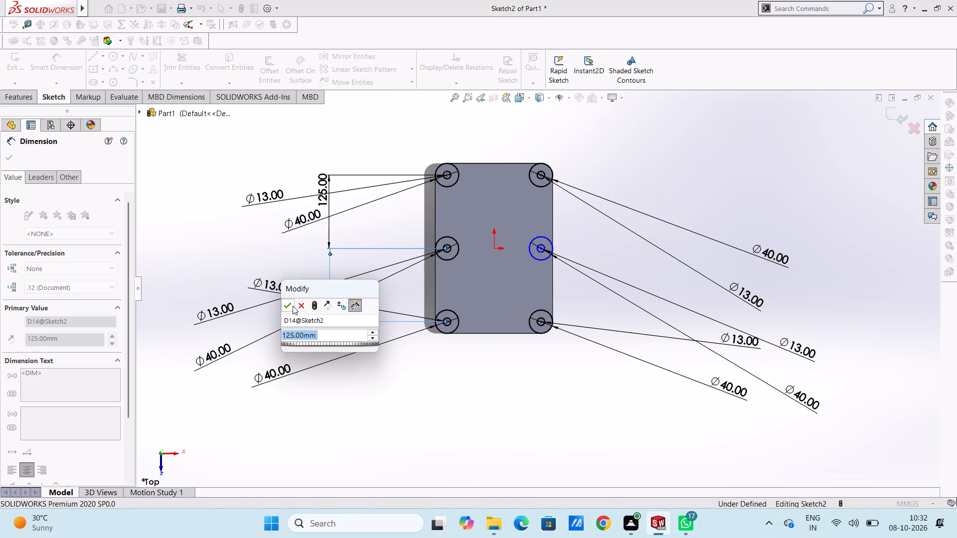
pyautogui.click(293, 306)
pyautogui.click(298, 277)
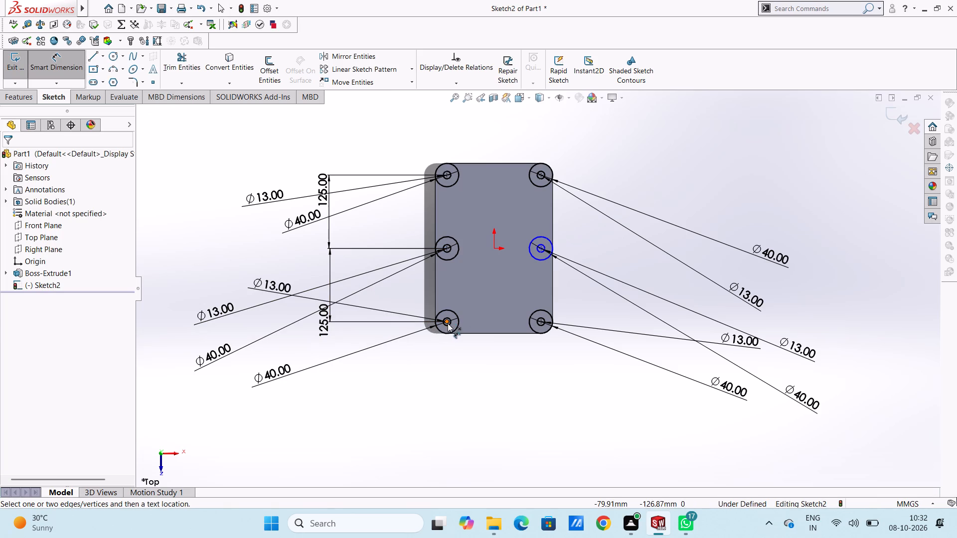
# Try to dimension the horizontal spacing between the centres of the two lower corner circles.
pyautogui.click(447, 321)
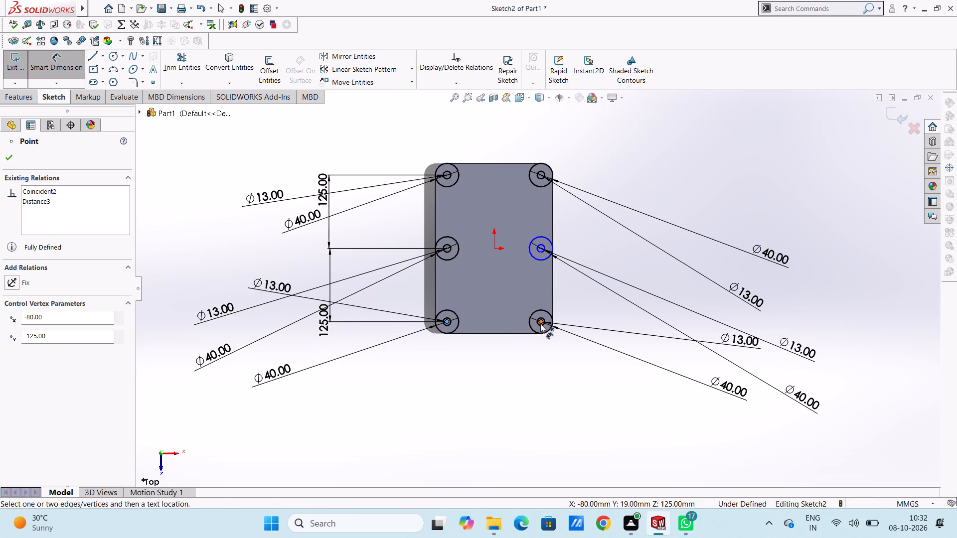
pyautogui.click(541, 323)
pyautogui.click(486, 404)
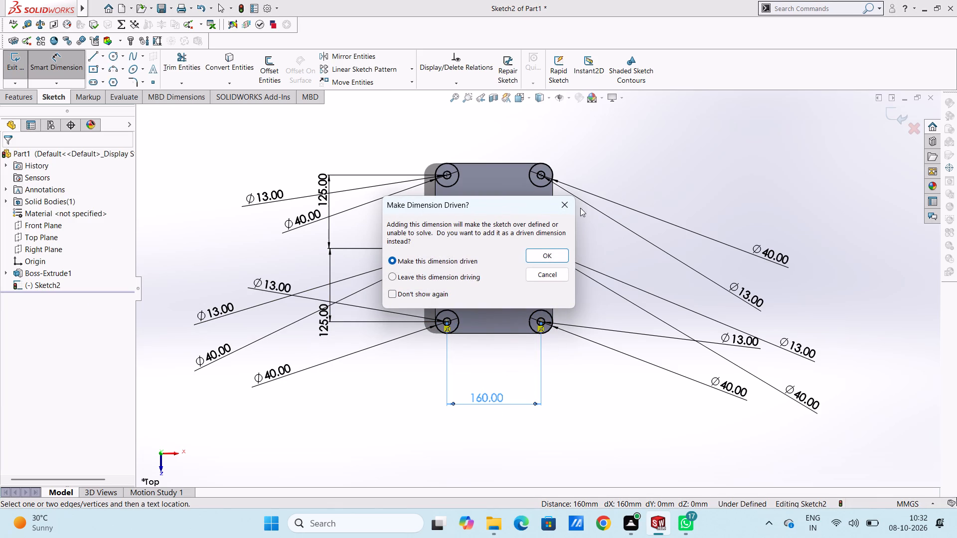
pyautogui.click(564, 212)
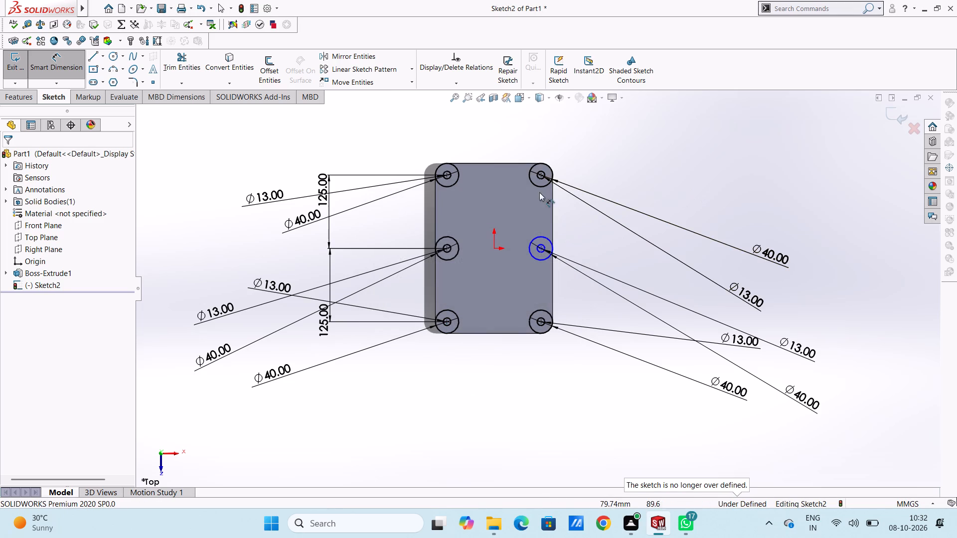
# Dimension the right mid-side circle's centre 125 mm vertically from the upper and the lower right corner circle centres.
pyautogui.click(541, 175)
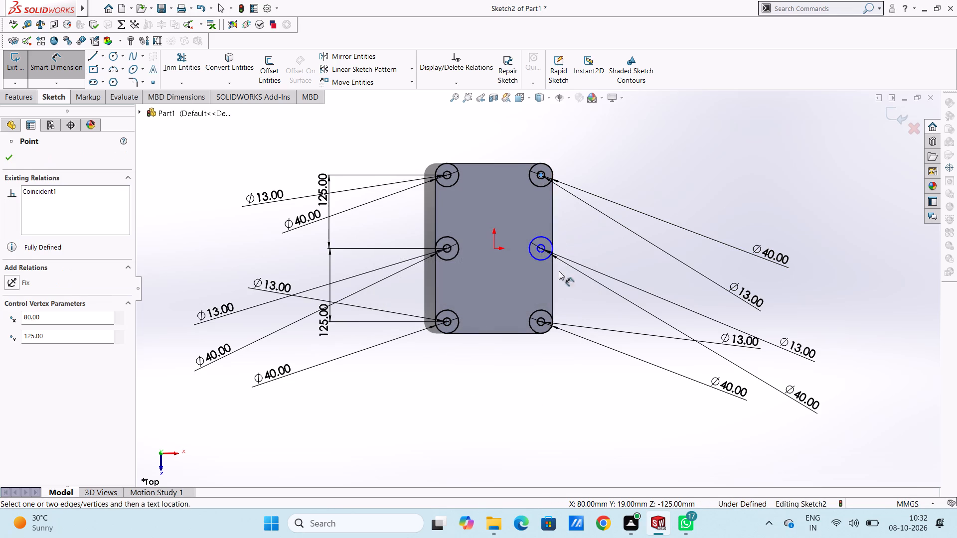
pyautogui.click(540, 250)
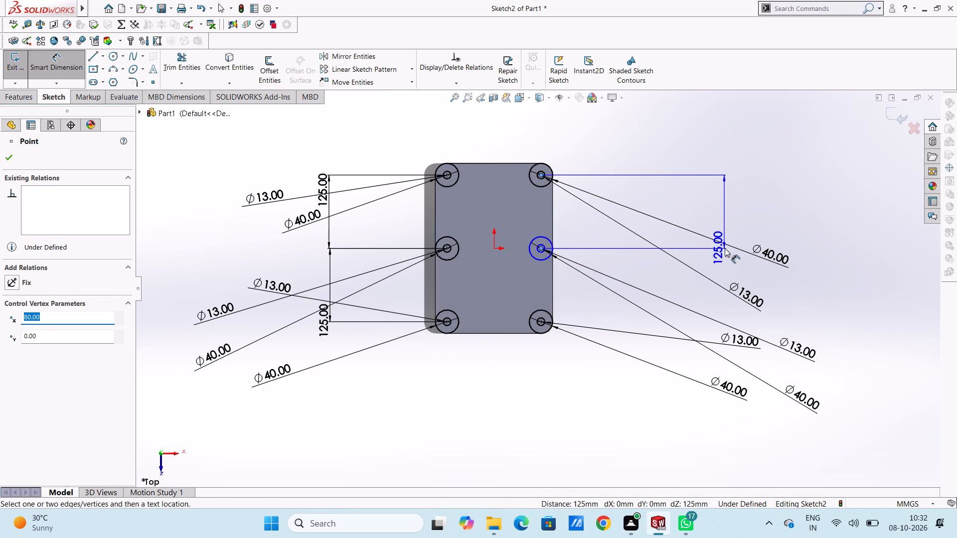
pyautogui.click(725, 249)
pyautogui.click(684, 236)
pyautogui.click(670, 232)
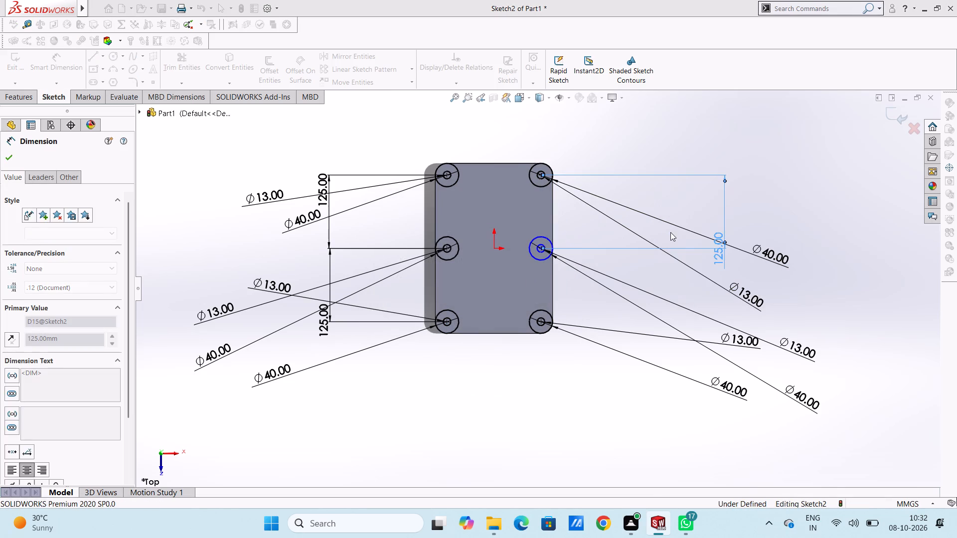
pyautogui.click(540, 321)
pyautogui.click(541, 251)
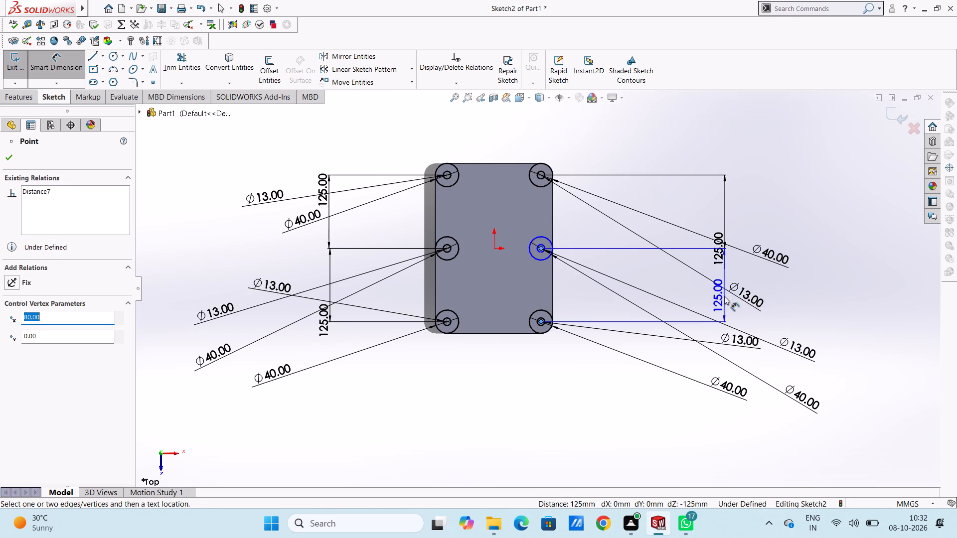
pyautogui.click(724, 296)
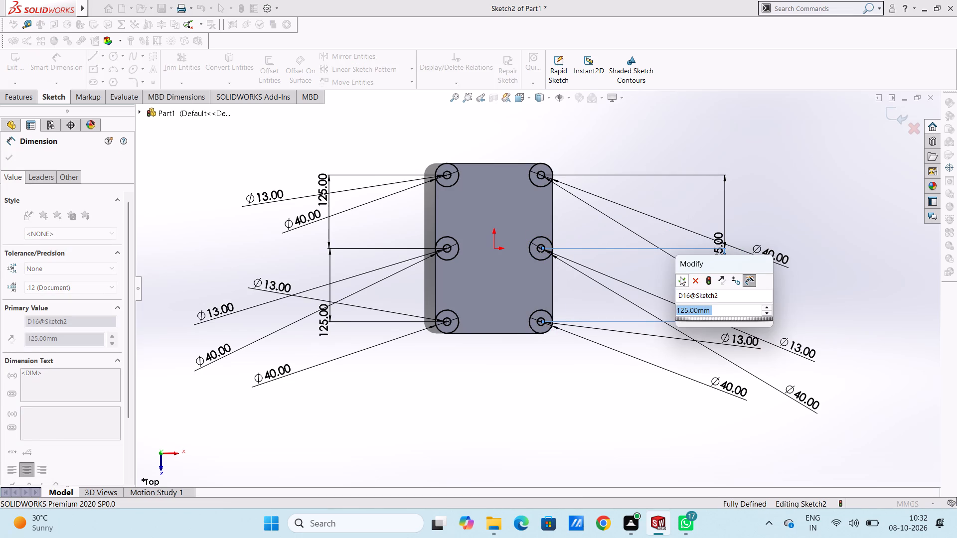
pyautogui.moveTo(680, 276); pyautogui.dragTo(682, 283)
pyautogui.click(670, 281)
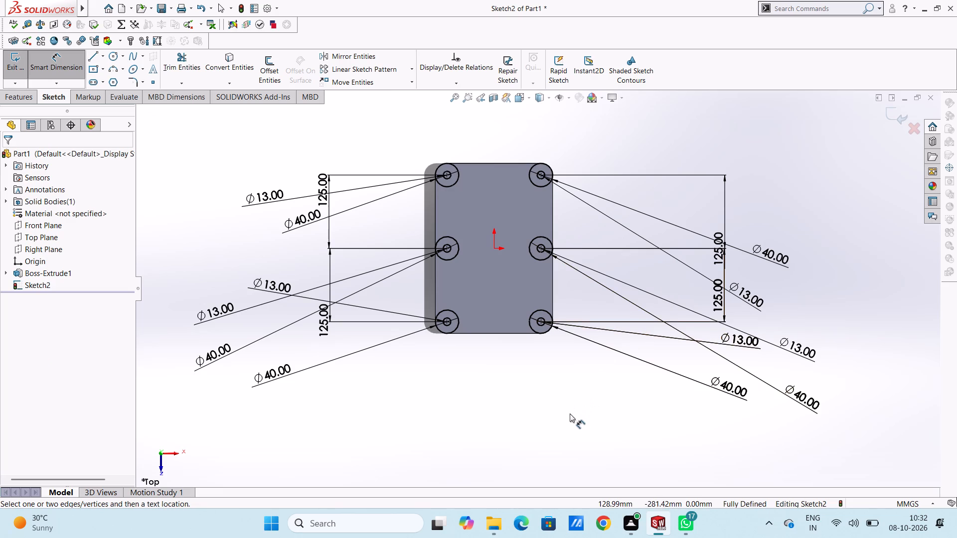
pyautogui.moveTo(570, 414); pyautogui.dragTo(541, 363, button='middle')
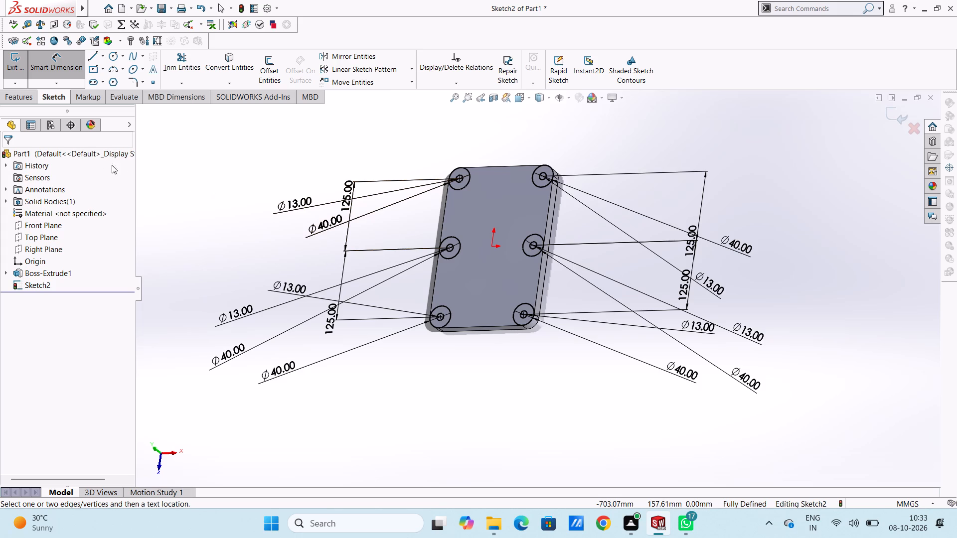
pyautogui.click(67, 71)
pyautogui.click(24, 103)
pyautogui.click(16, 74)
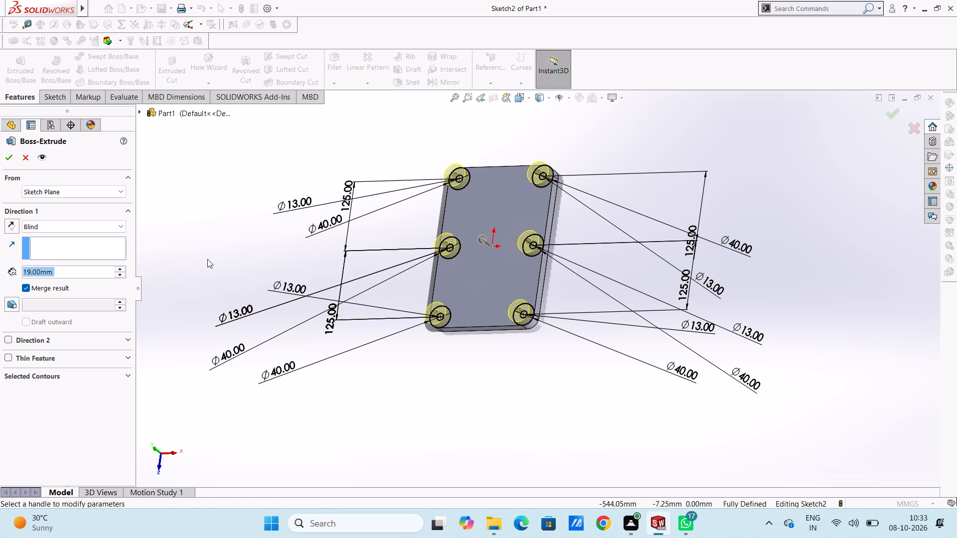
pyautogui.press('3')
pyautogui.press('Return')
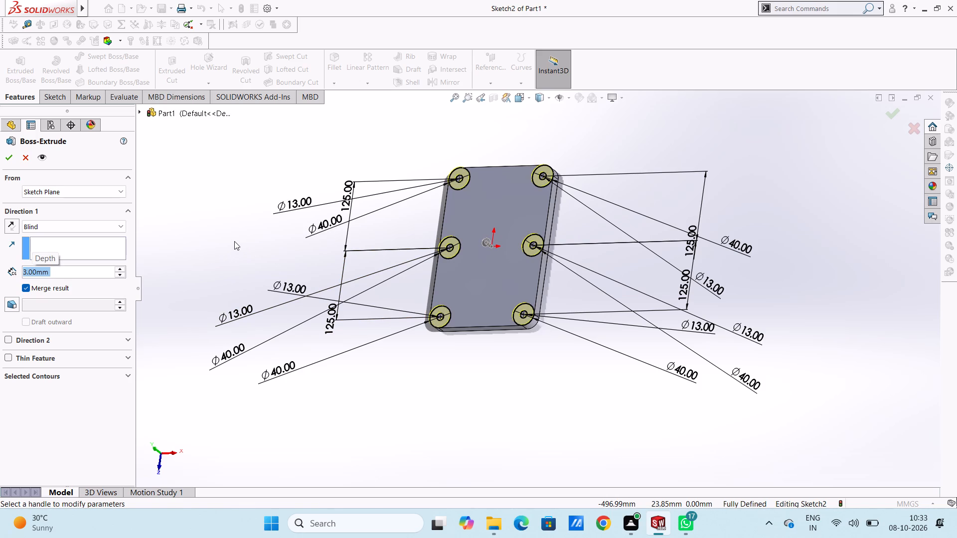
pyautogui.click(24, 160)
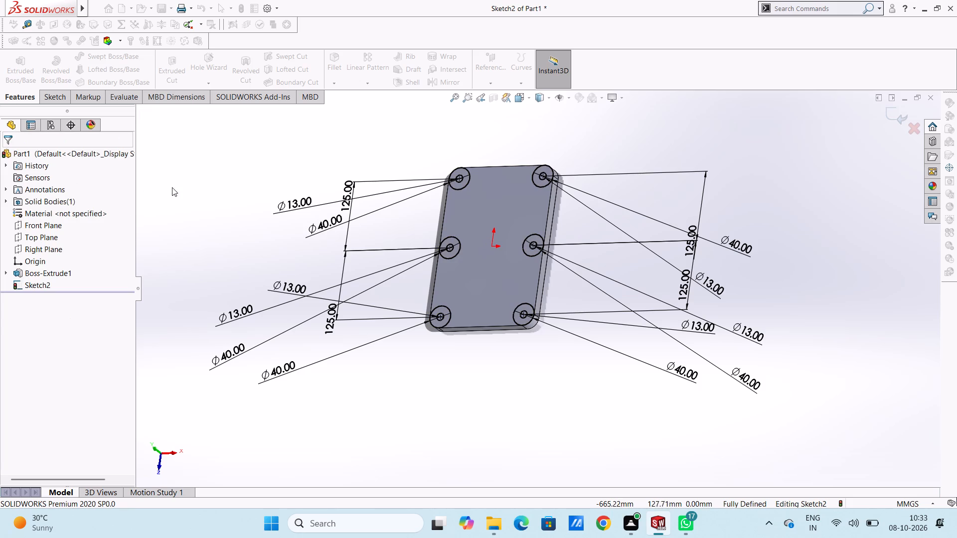
# Sketch a 160 mm horizontal line joining the bottom points of the two upper corner 40 mm circles.
pyautogui.hotkey('ctrl', '5')
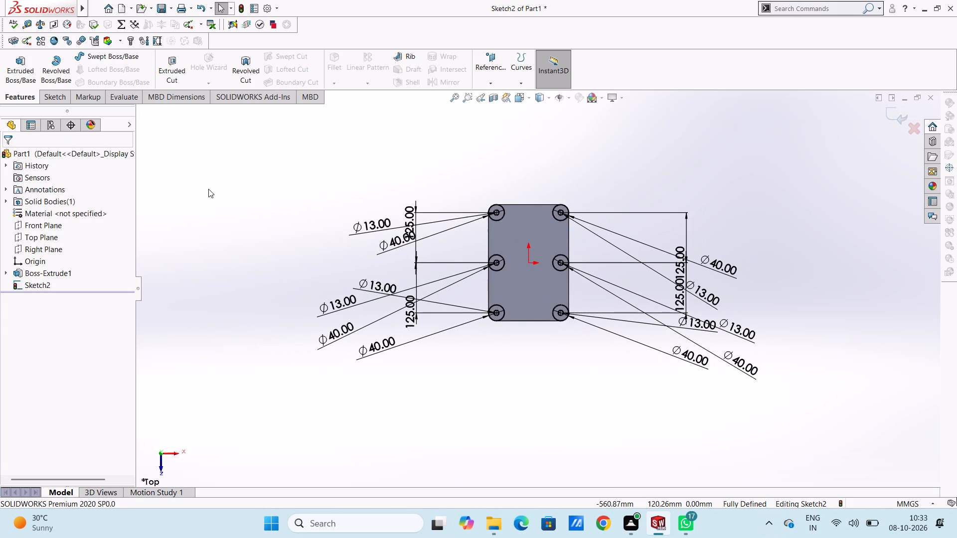
pyautogui.scroll(-1, 543, 279)
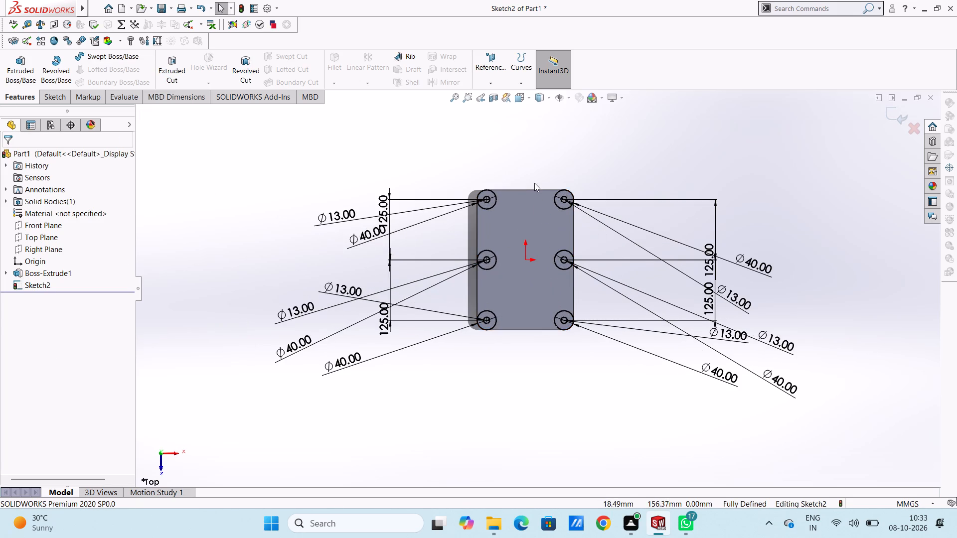
pyautogui.scroll(-1, 537, 171)
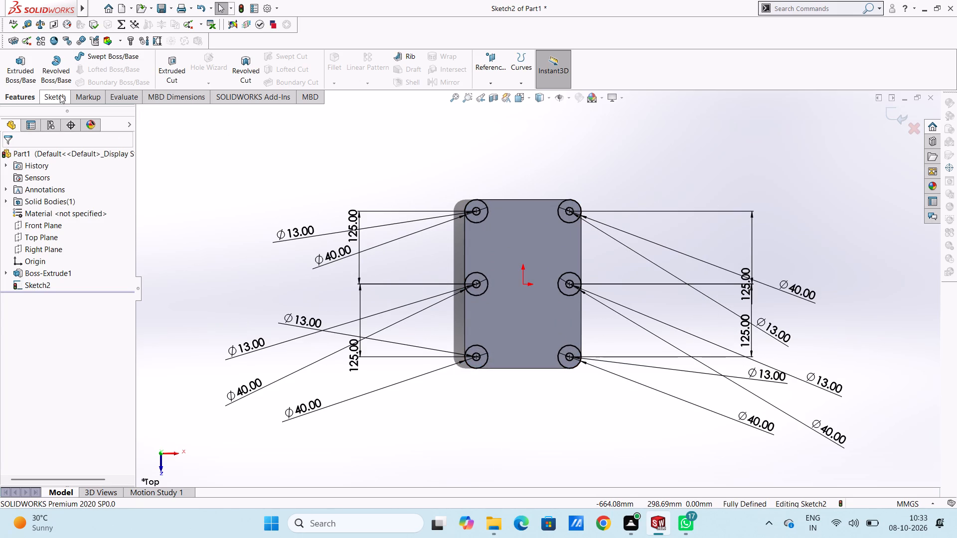
pyautogui.click(57, 93)
pyautogui.click(93, 56)
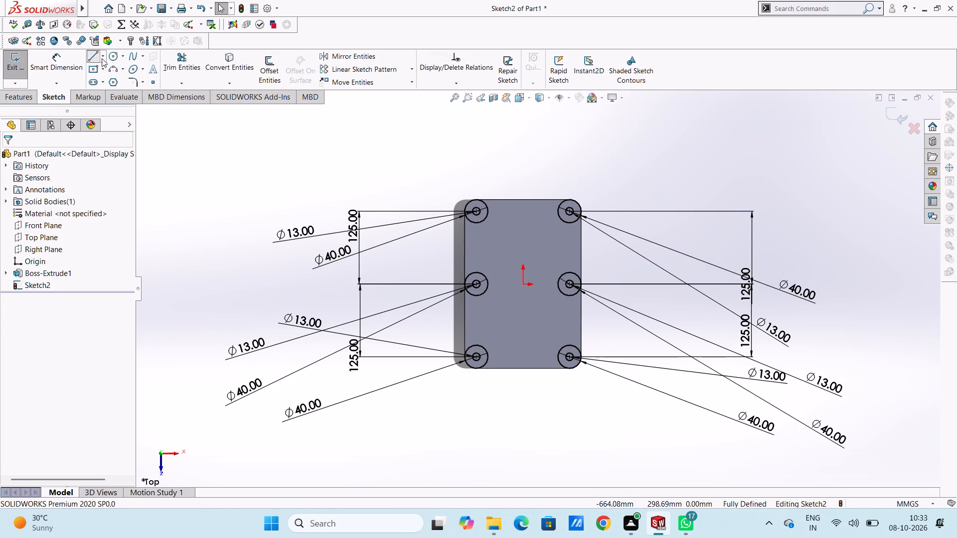
pyautogui.click(476, 224)
pyautogui.click(570, 224)
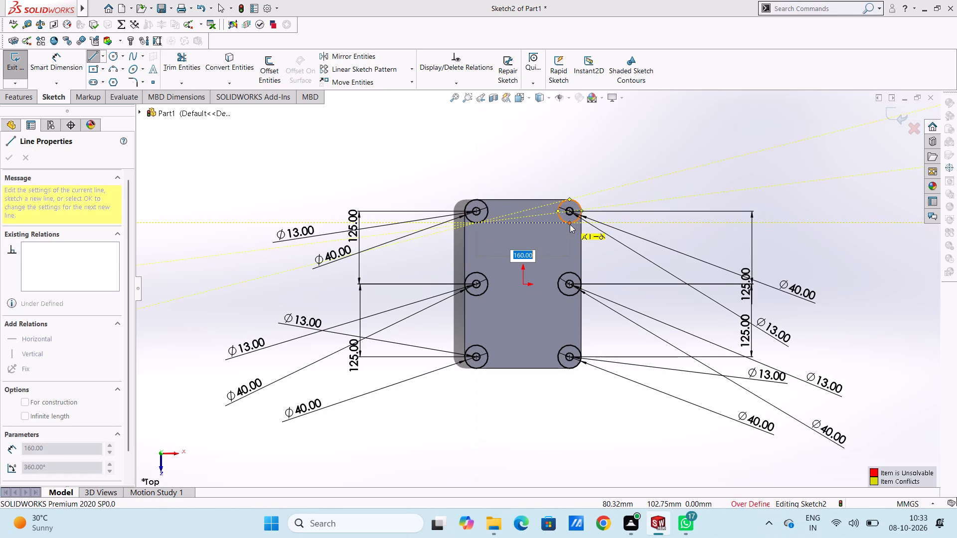
pyautogui.click(576, 199)
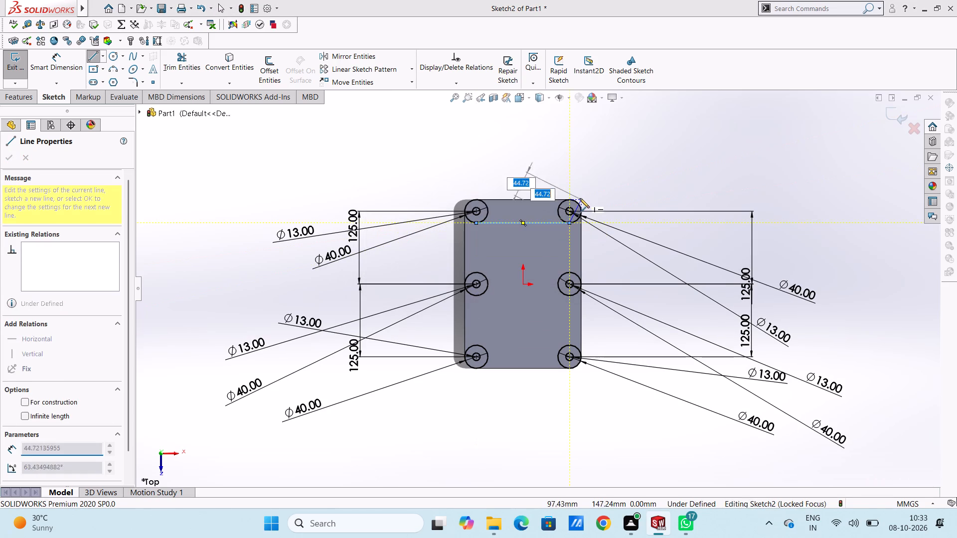
pyautogui.press('Escape')
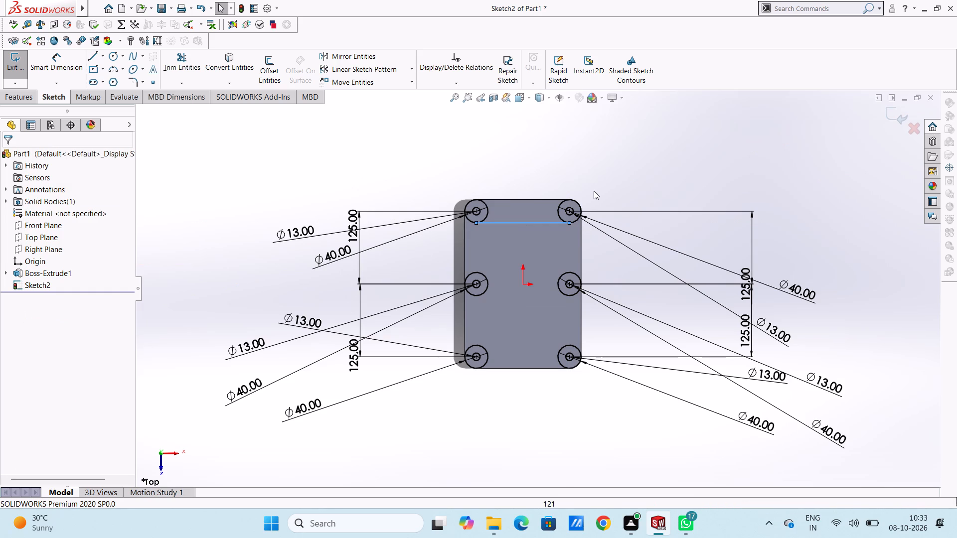
pyautogui.click(637, 183)
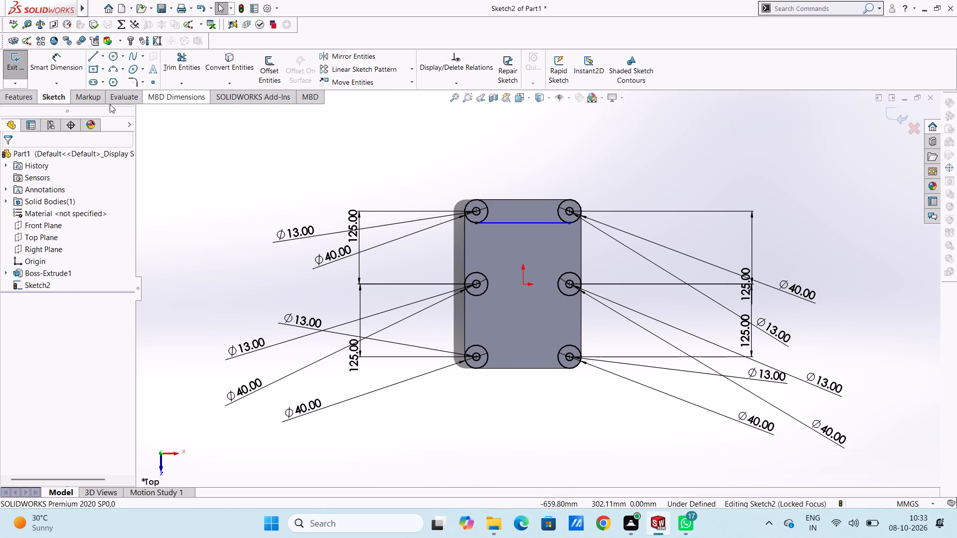
# Sketch a 160 mm horizontal line joining the top points of the two upper corner 40 mm circles.
pyautogui.click(92, 57)
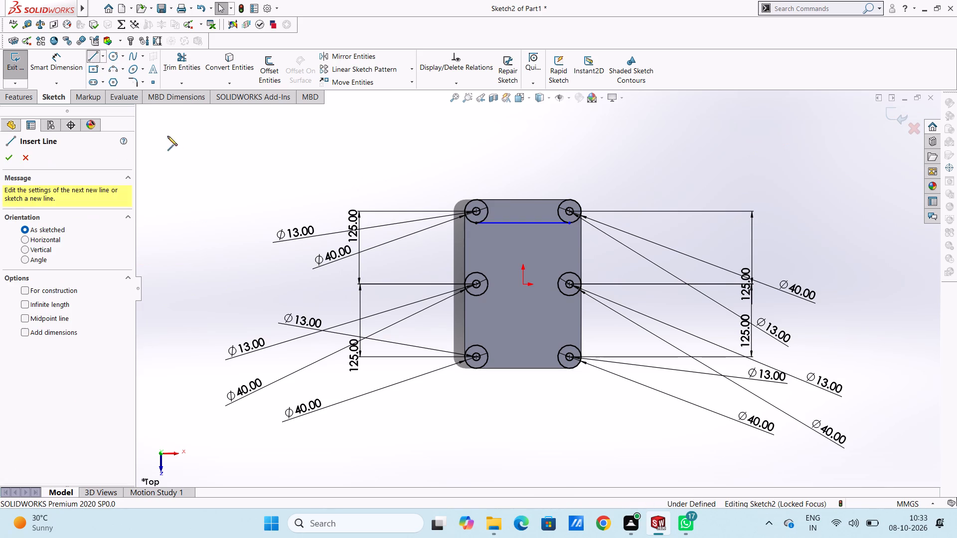
pyautogui.click(477, 200)
pyautogui.click(570, 200)
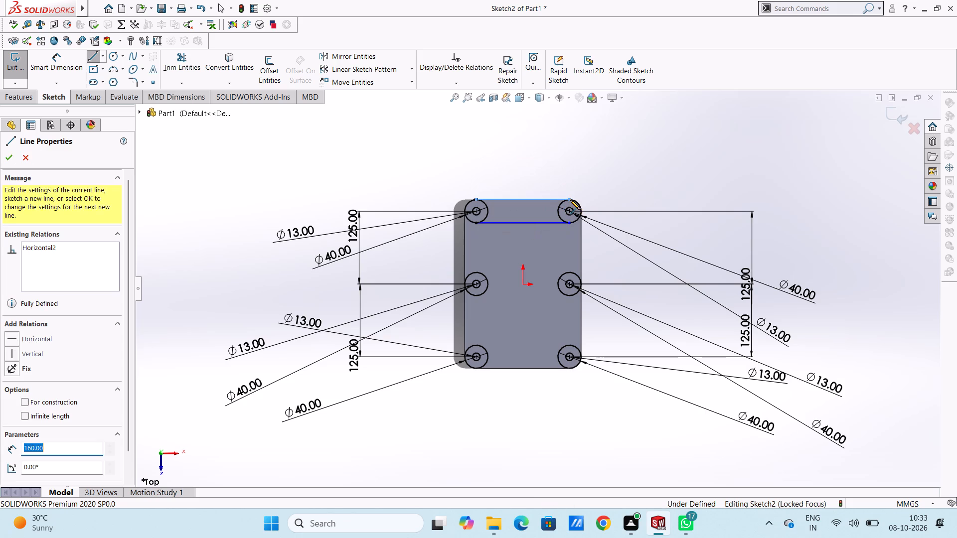
pyautogui.press('Escape')
pyautogui.press('Escape')
pyautogui.press('Escape')
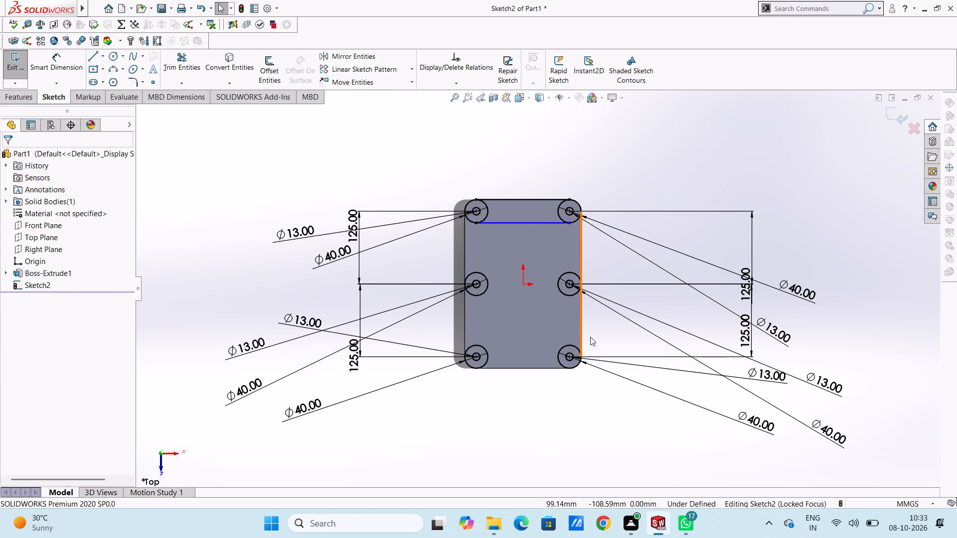
# Sketch a 160 mm horizontal line joining the top points of the two mid-side 40 mm circles.
pyautogui.scroll(1, 603, 266)
pyautogui.scroll(-2, 559, 378)
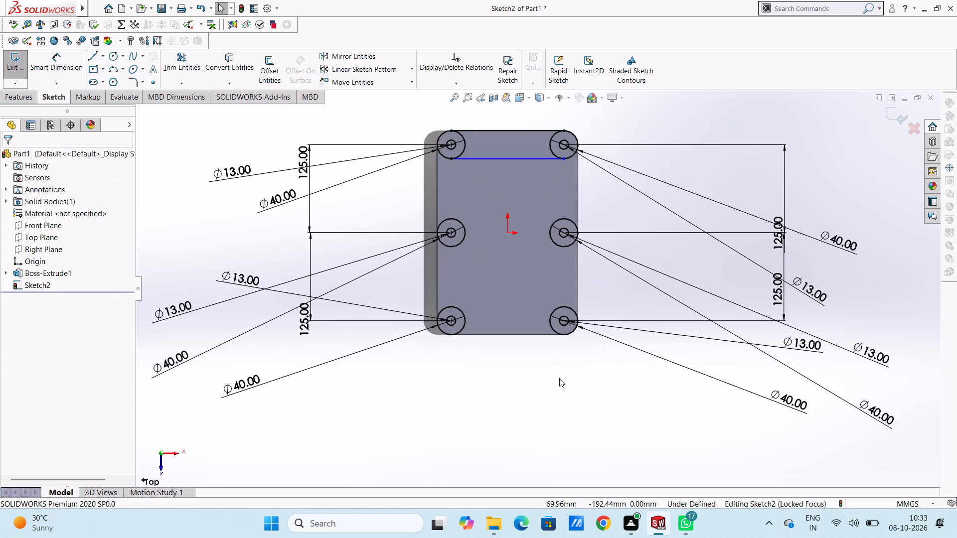
pyautogui.click(96, 58)
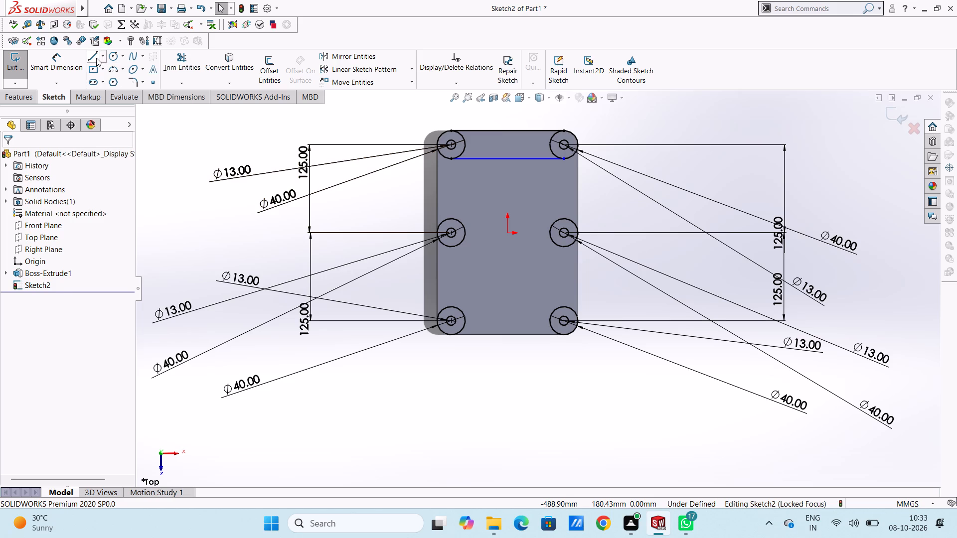
pyautogui.click(452, 218)
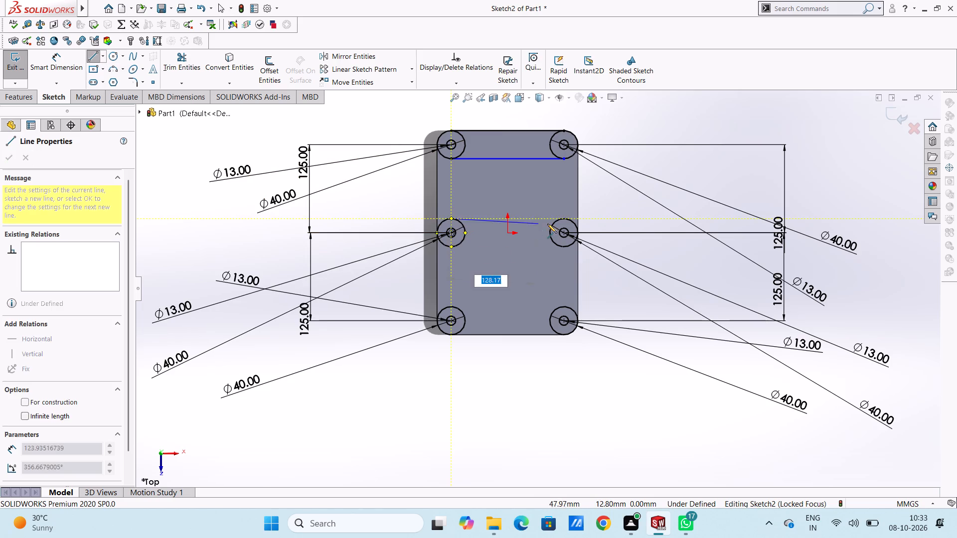
pyautogui.click(565, 219)
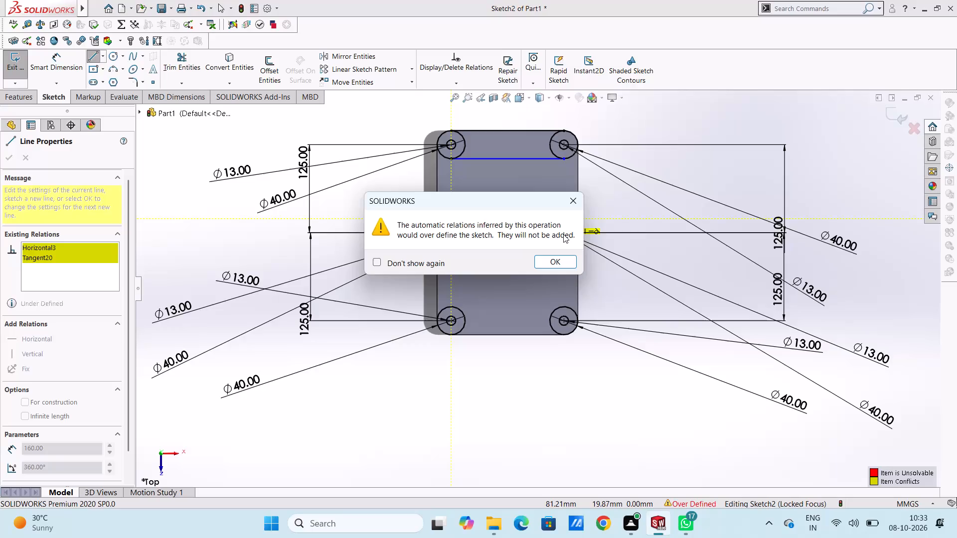
pyautogui.press('Escape')
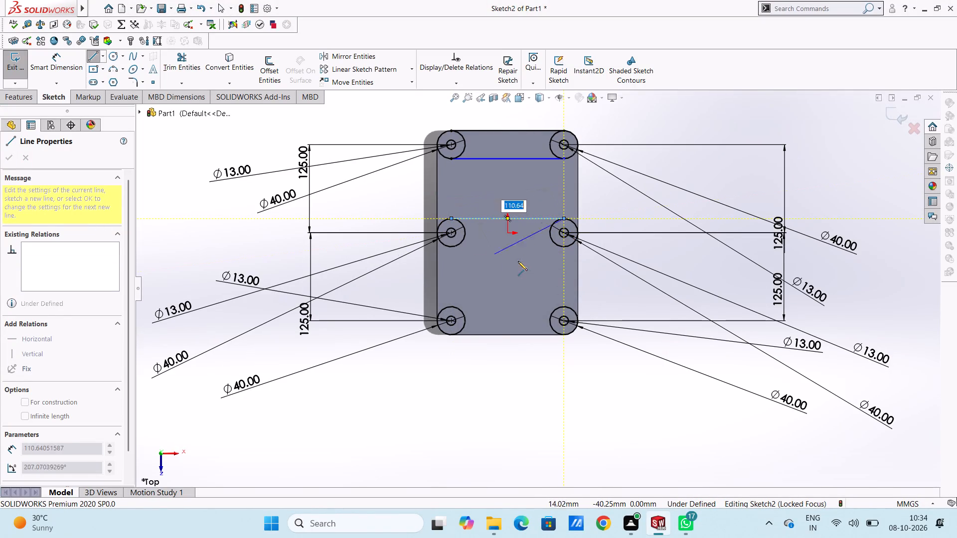
pyautogui.press('Escape')
# Sketch a 160 mm horizontal line joining the bottom points of the two mid-side 40 mm circles.
pyautogui.click(91, 55)
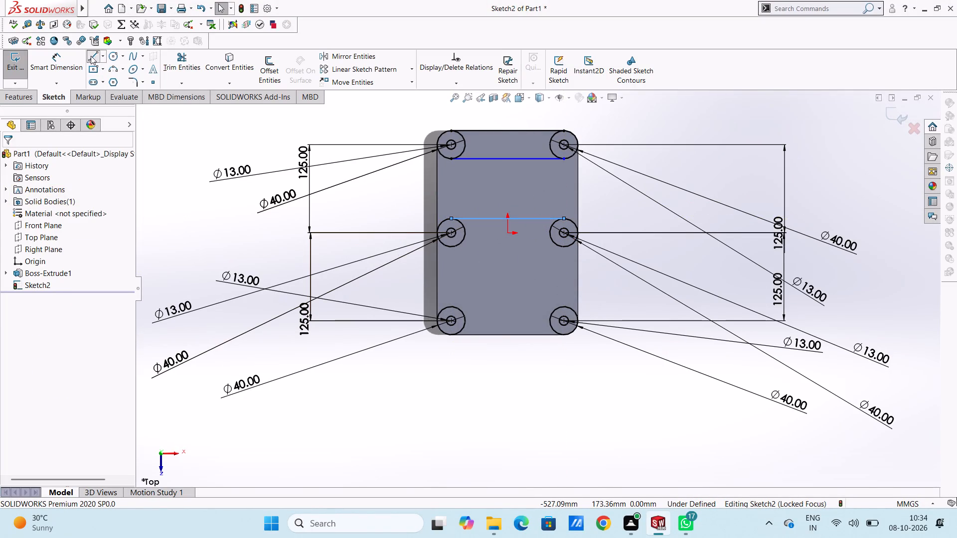
pyautogui.click(451, 249)
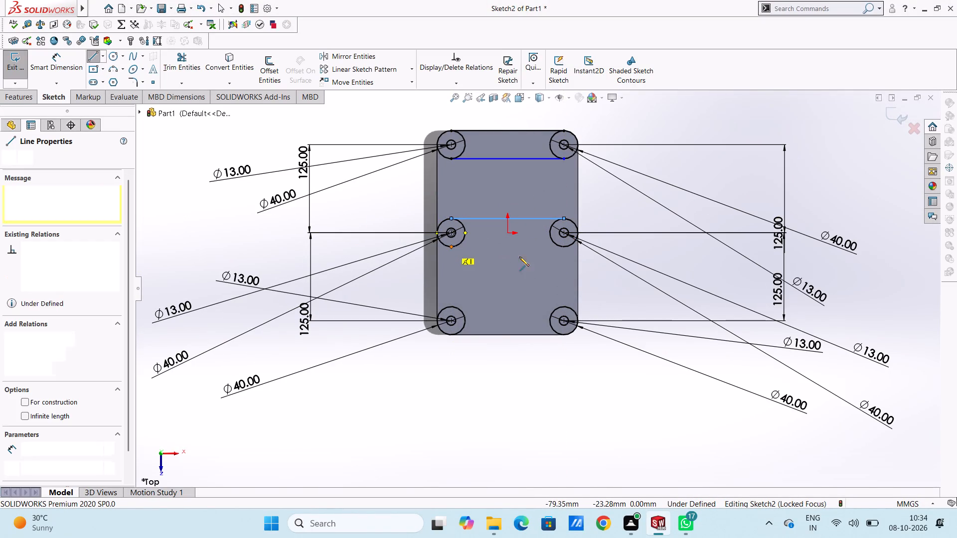
pyautogui.click(564, 249)
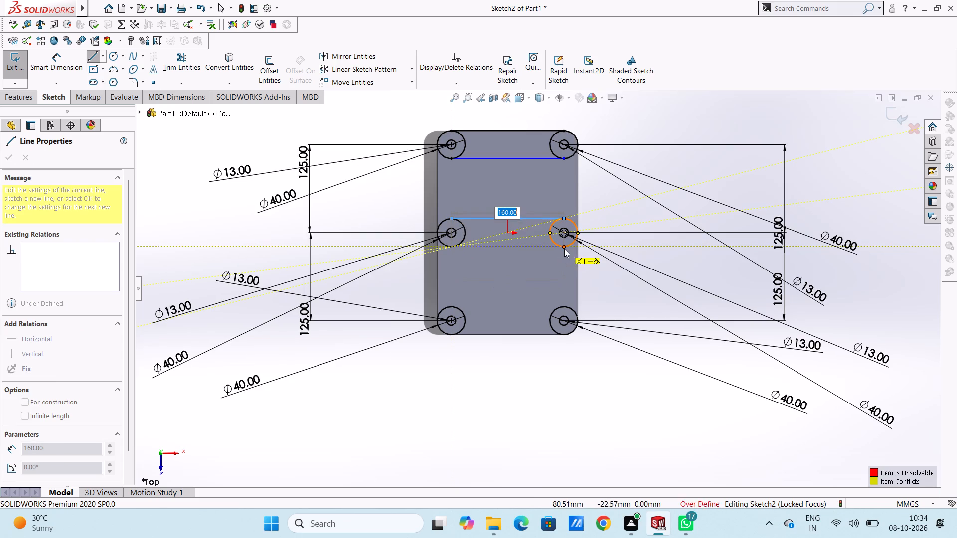
pyautogui.press('Escape')
pyautogui.press('Escape')
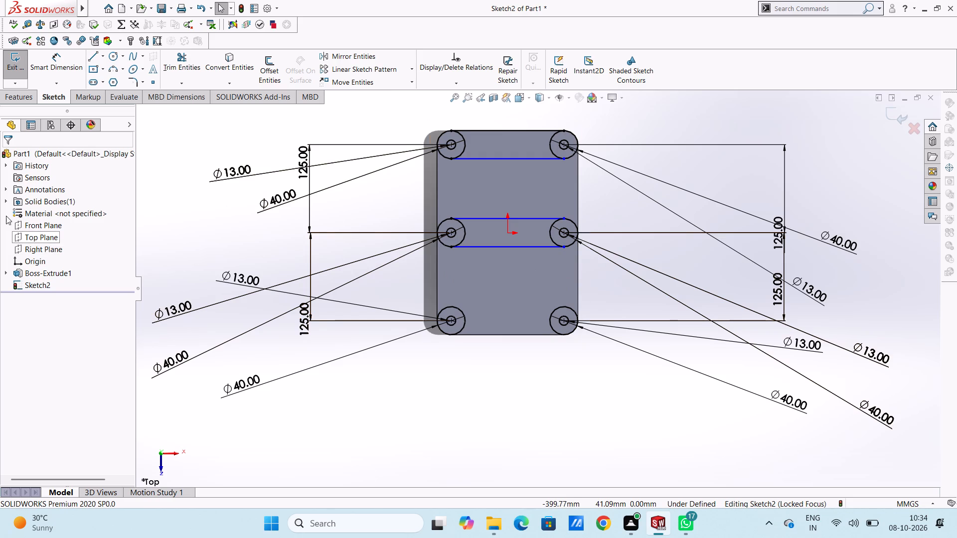
# Sketch a 160 mm horizontal line joining the top points of the two lower corner 40 mm circles.
pyautogui.click(92, 59)
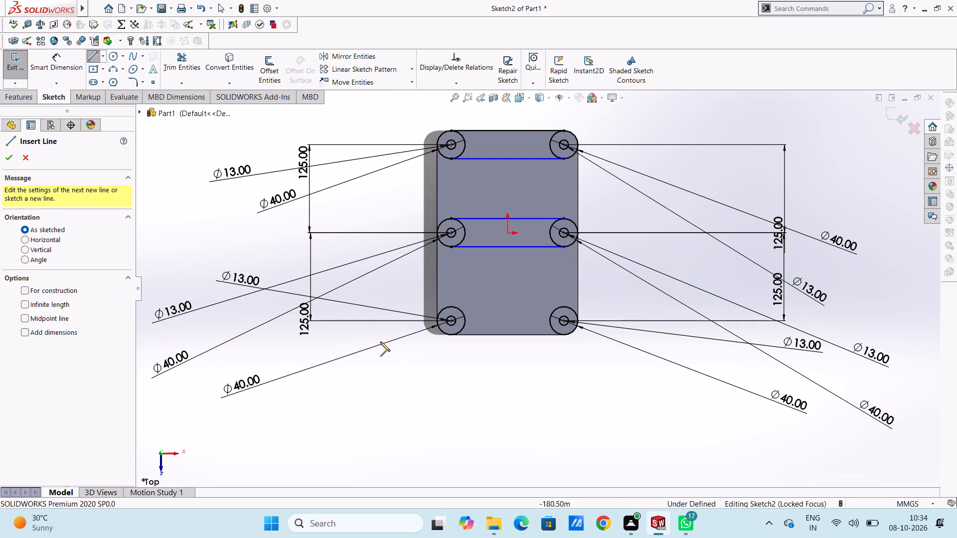
pyautogui.click(452, 306)
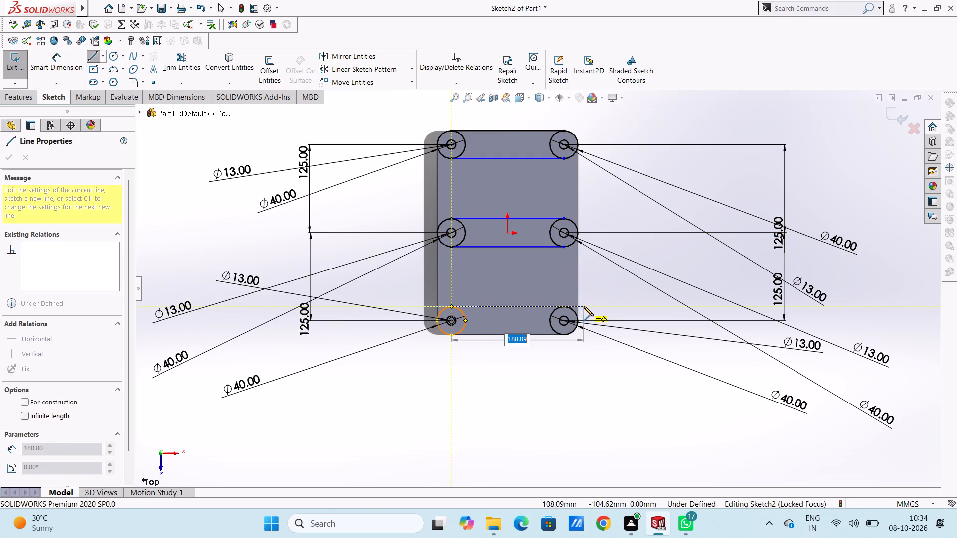
pyautogui.click(564, 307)
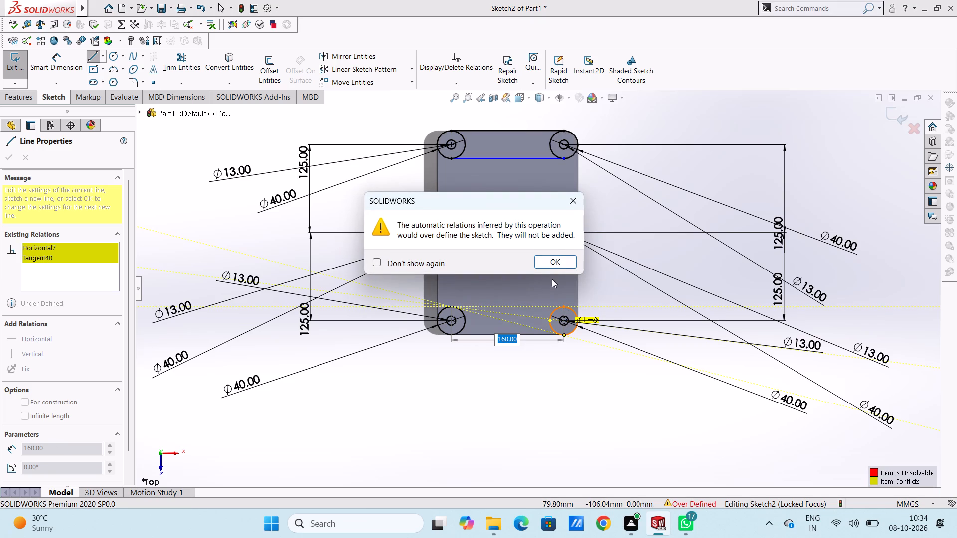
pyautogui.click(561, 264)
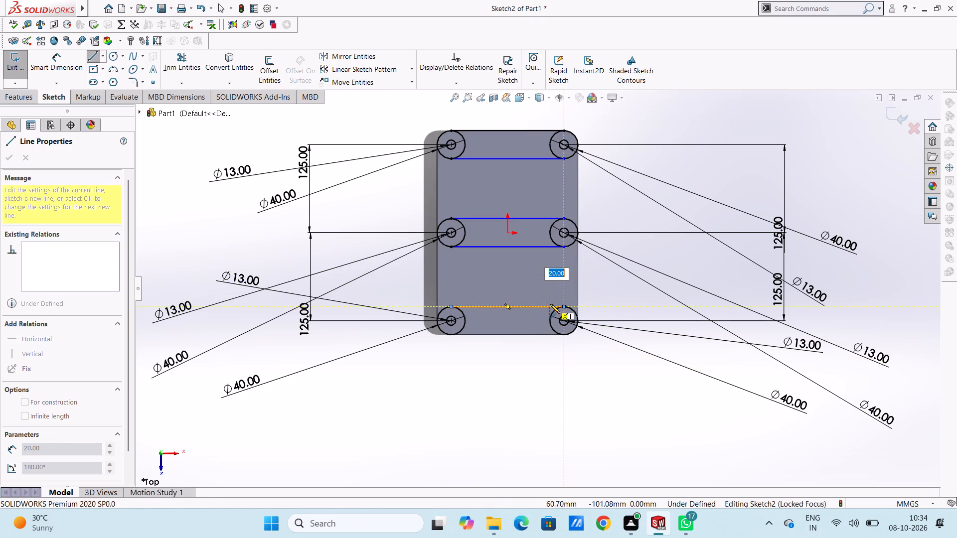
pyautogui.press('Escape')
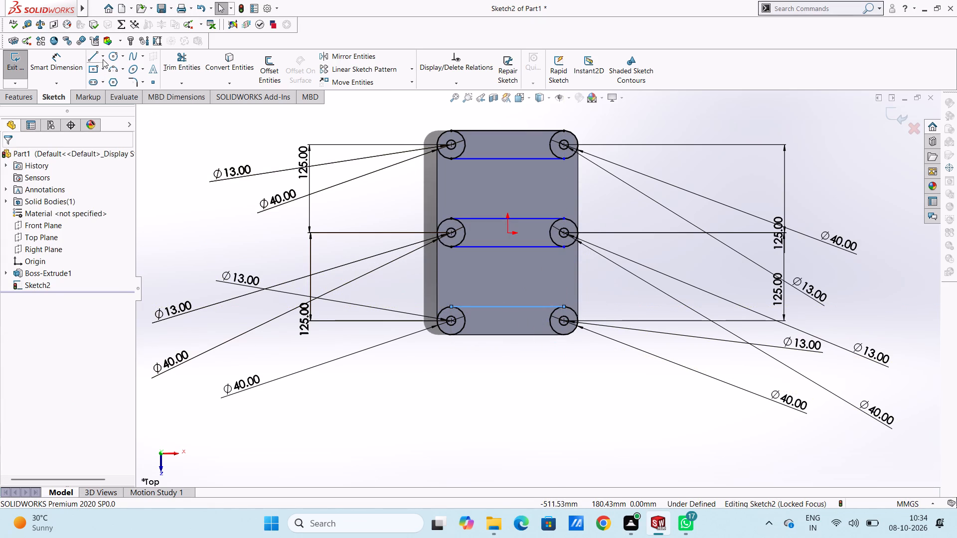
# Sketch a 160 mm horizontal line joining the bottom points of the two lower corner 40 mm circles.
pyautogui.click(99, 58)
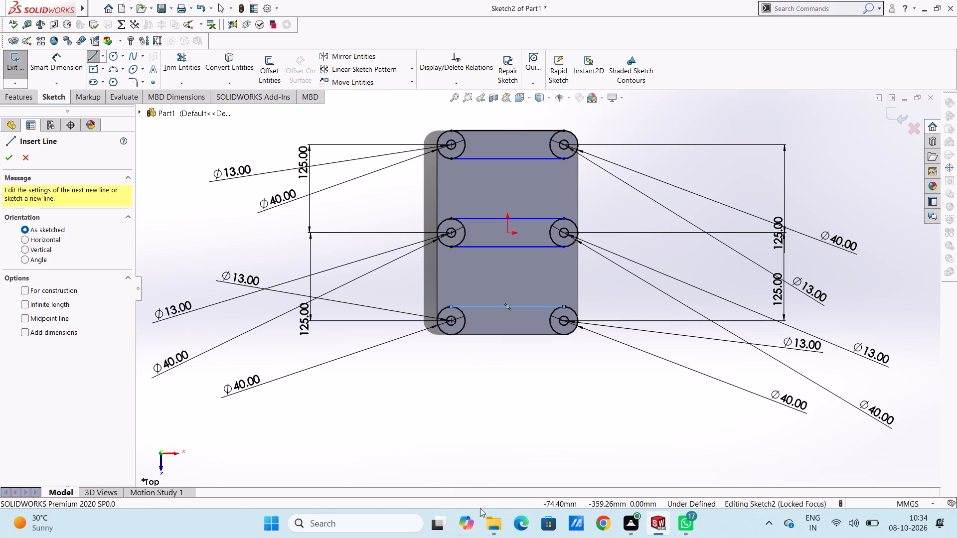
pyautogui.click(451, 336)
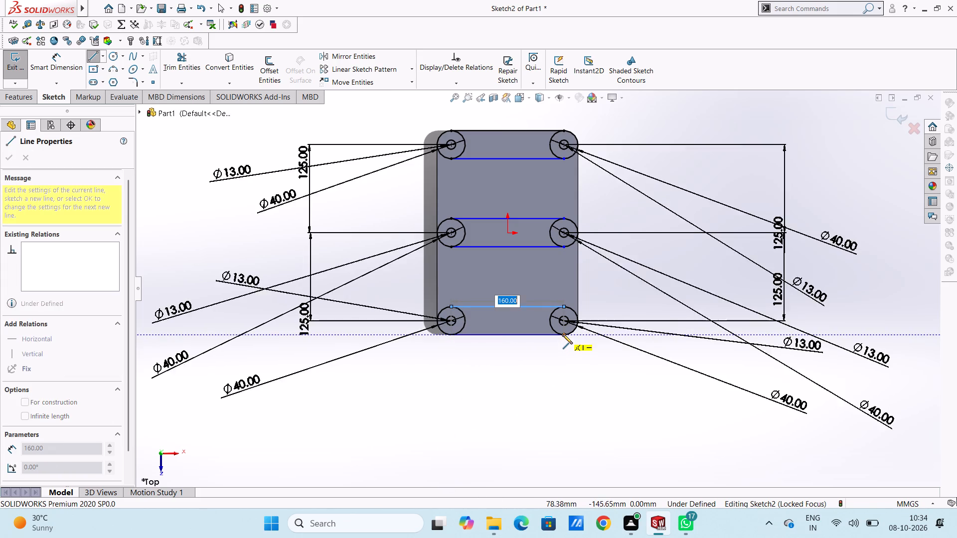
pyautogui.click(563, 335)
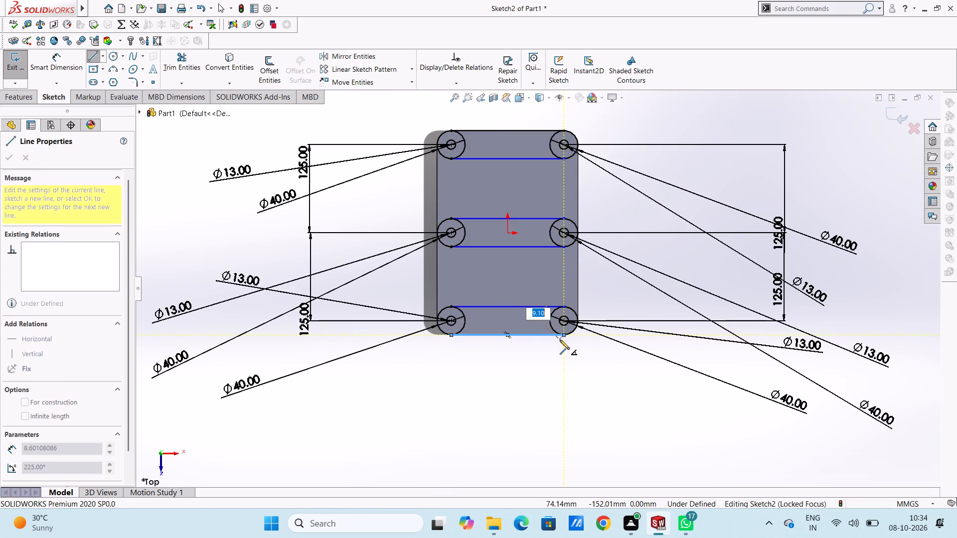
pyautogui.press('Escape')
pyautogui.press('Escape')
pyautogui.press('Escape')
pyautogui.press('Escape')
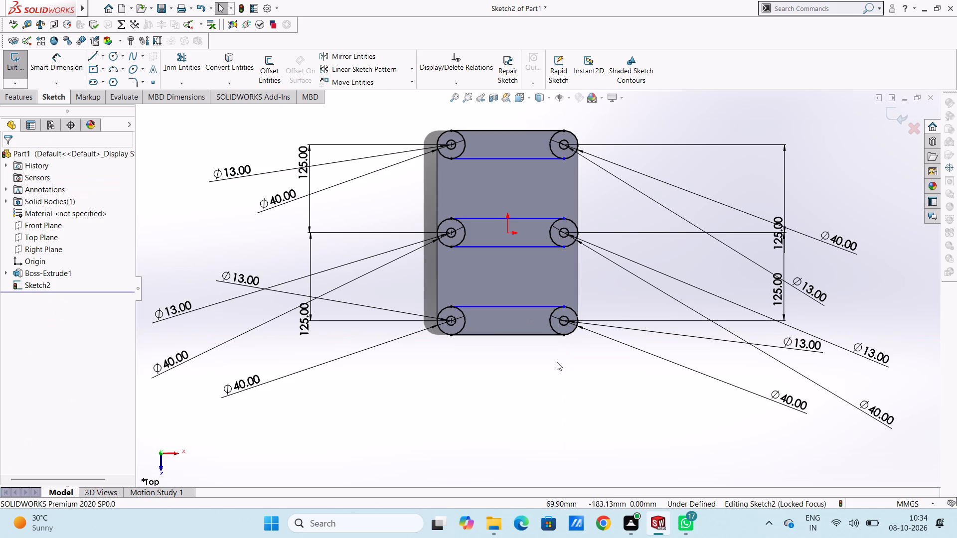
# Make the top band's lower line tangent to the upper-right 40 mm circle.
pyautogui.click(540, 158)
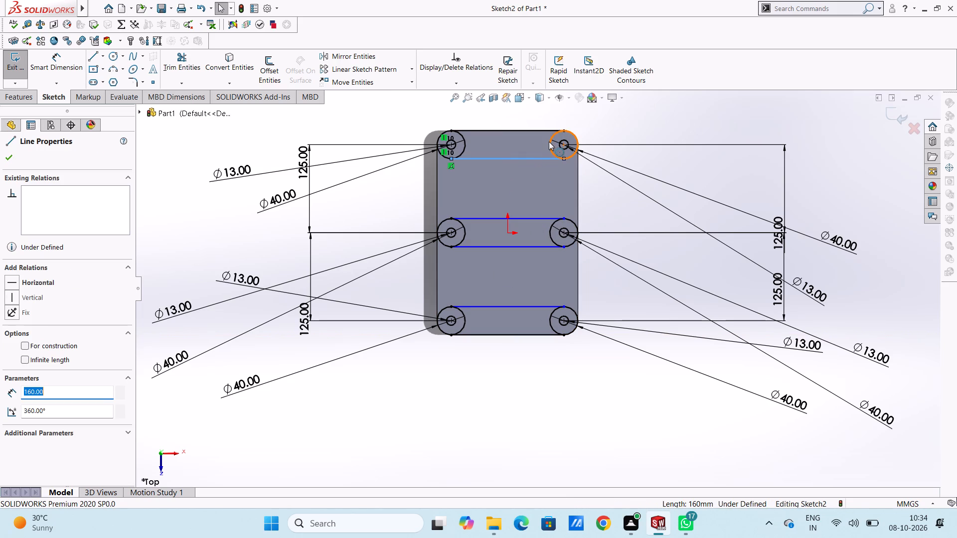
pyautogui.keyDown('ctrl'); pyautogui.click(548, 144); pyautogui.keyUp('ctrl')
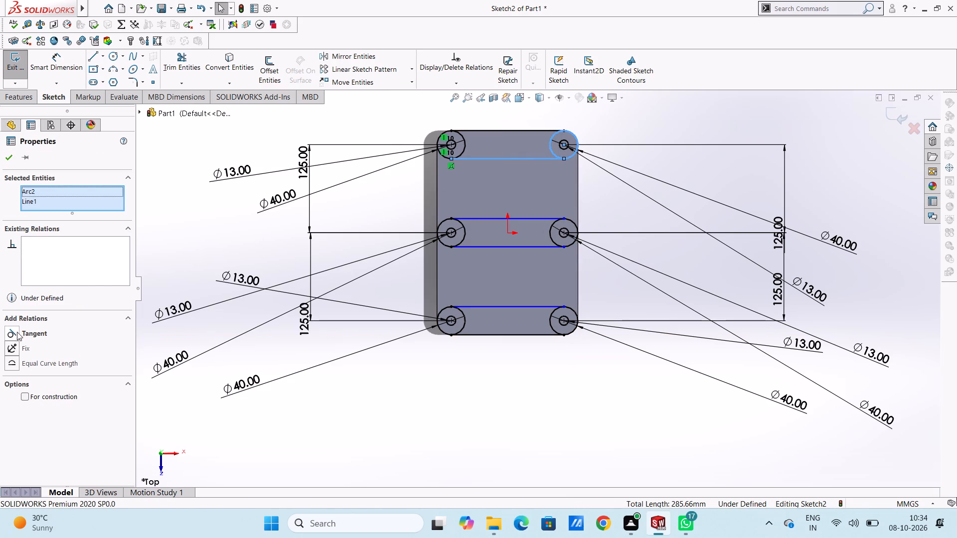
pyautogui.click(17, 331)
pyautogui.click(204, 250)
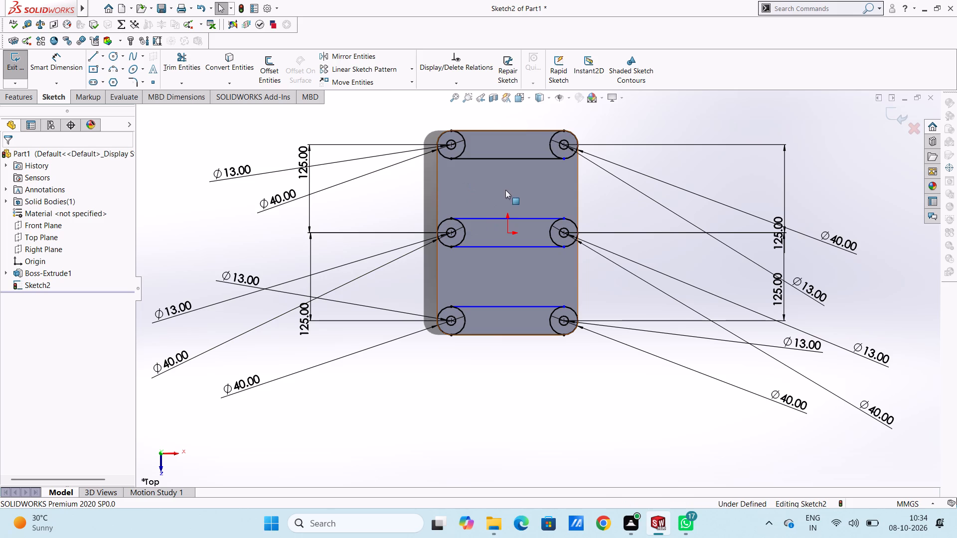
# Make the middle band's upper line tangent to the left mid-side 40 mm circle.
pyautogui.click(481, 220)
pyautogui.keyDown('ctrl'); pyautogui.click(466, 230); pyautogui.keyUp('ctrl')
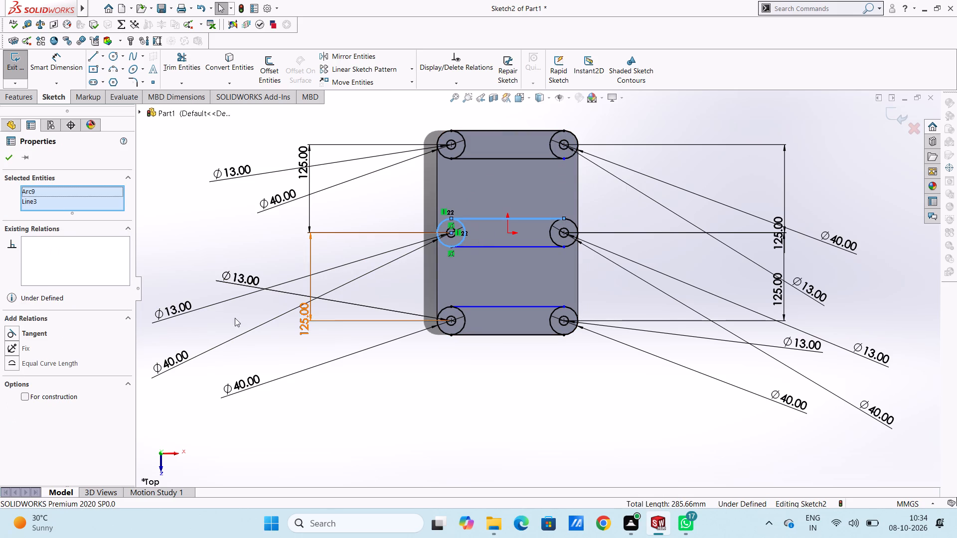
pyautogui.click(16, 331)
pyautogui.click(206, 255)
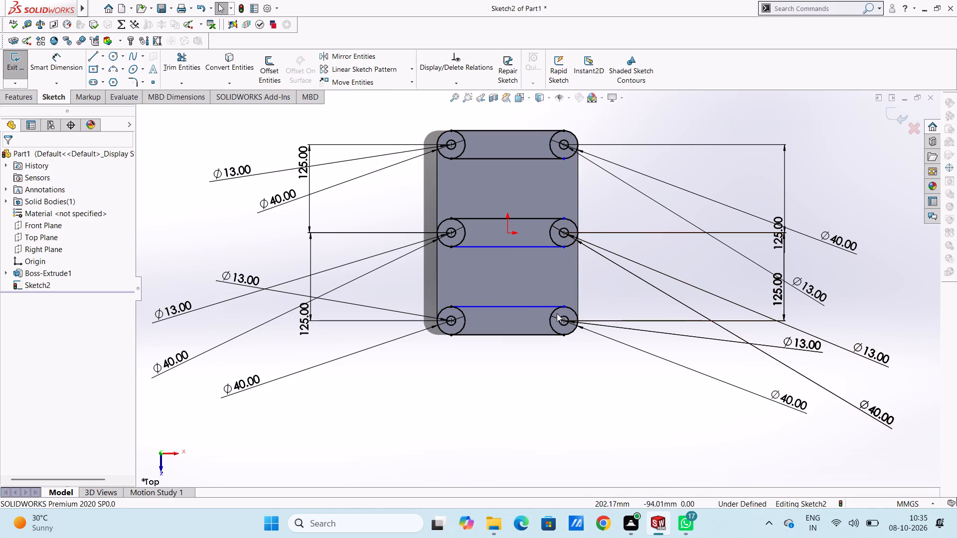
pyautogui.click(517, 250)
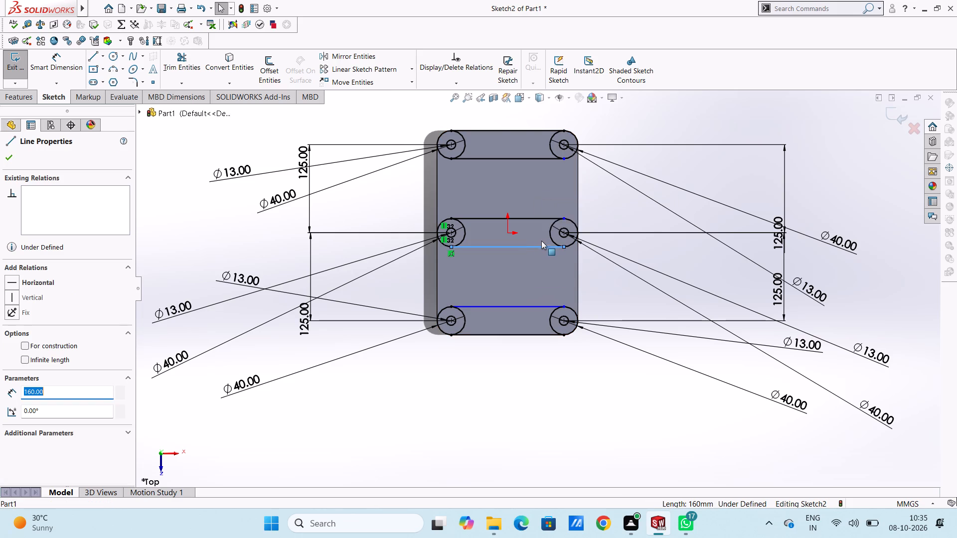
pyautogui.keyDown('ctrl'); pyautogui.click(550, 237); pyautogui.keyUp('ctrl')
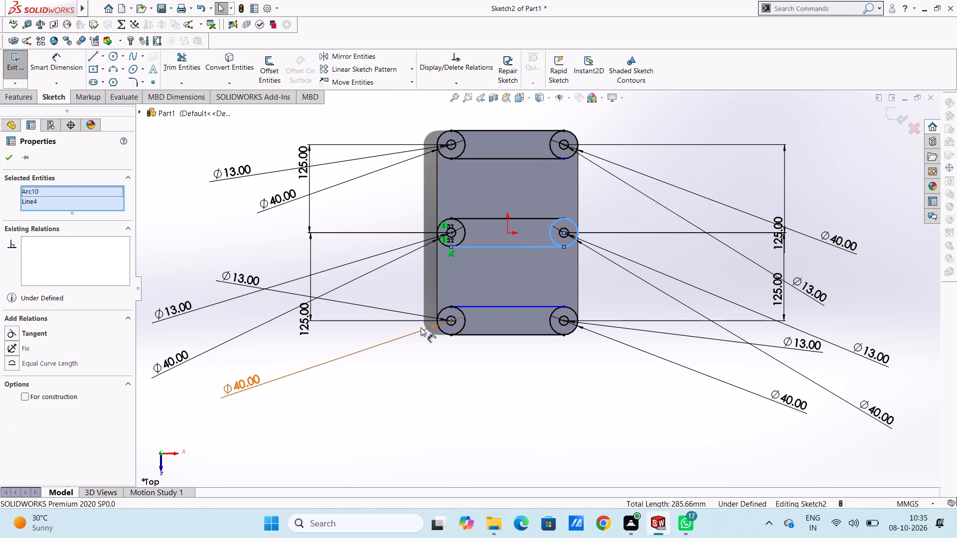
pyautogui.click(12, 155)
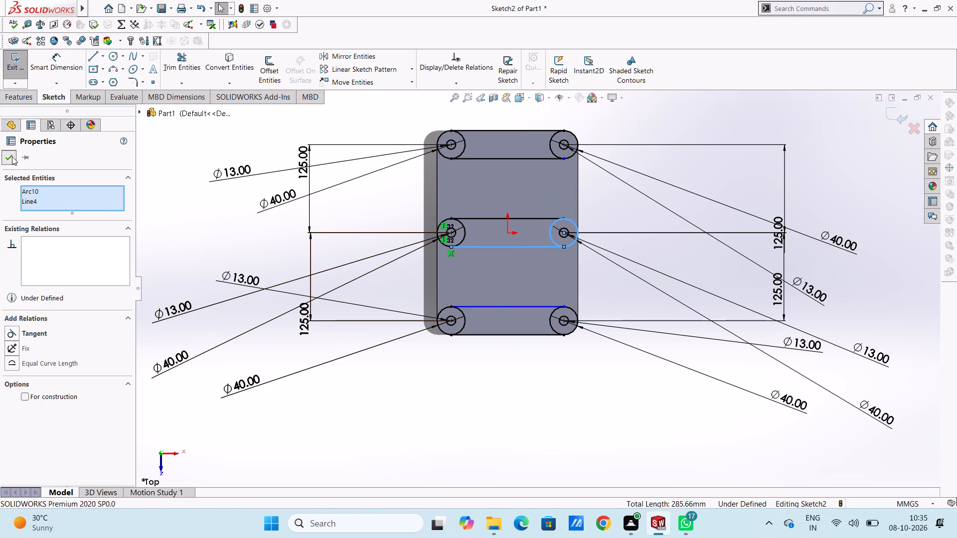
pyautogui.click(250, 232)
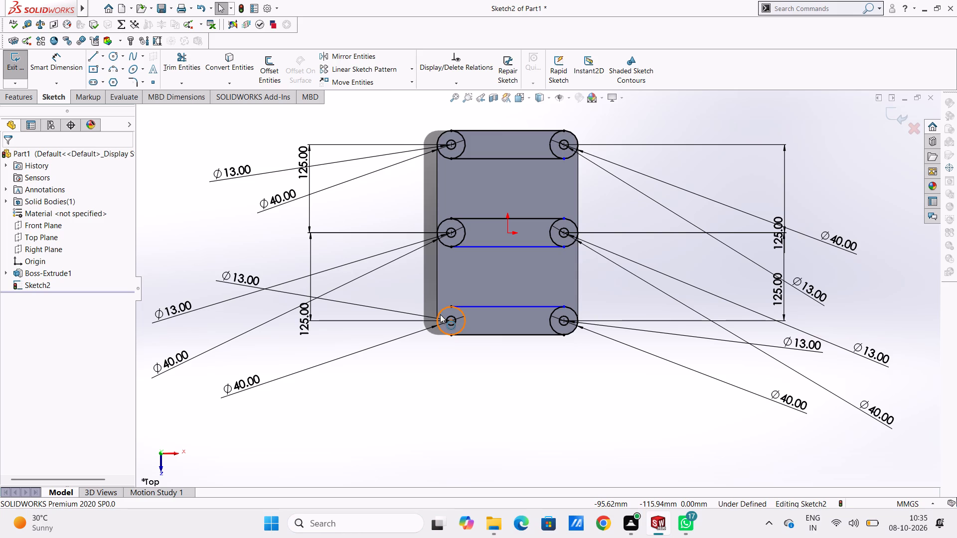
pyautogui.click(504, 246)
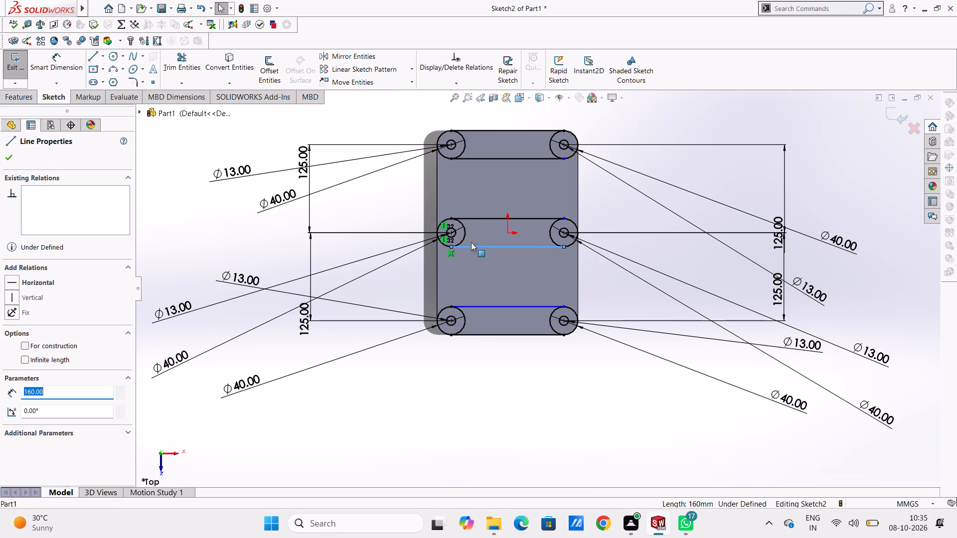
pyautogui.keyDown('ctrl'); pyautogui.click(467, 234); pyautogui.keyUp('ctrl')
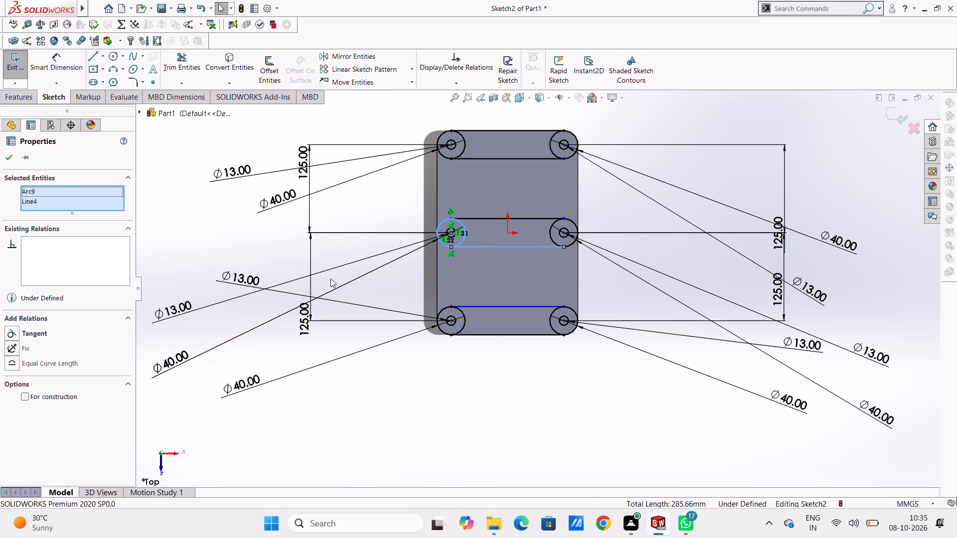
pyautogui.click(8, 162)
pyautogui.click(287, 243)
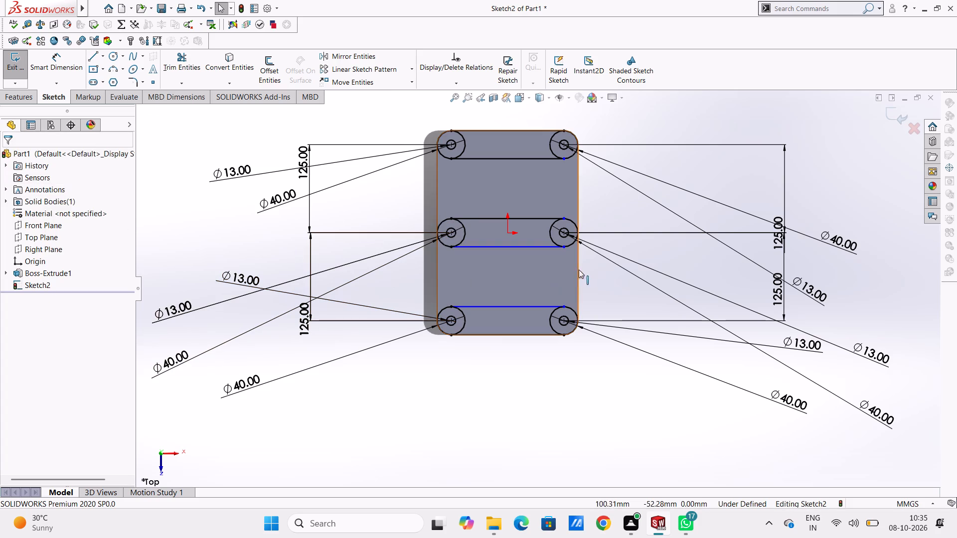
# Make the middle band's lower line tangent to the right mid-side 40 mm circle.
pyautogui.click(547, 249)
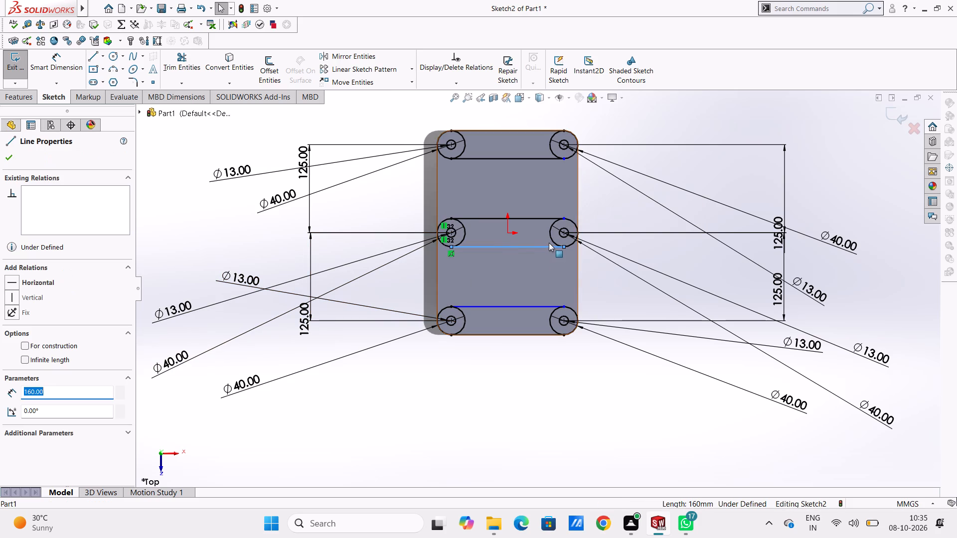
pyautogui.keyDown('ctrl'); pyautogui.click(550, 239); pyautogui.keyUp('ctrl')
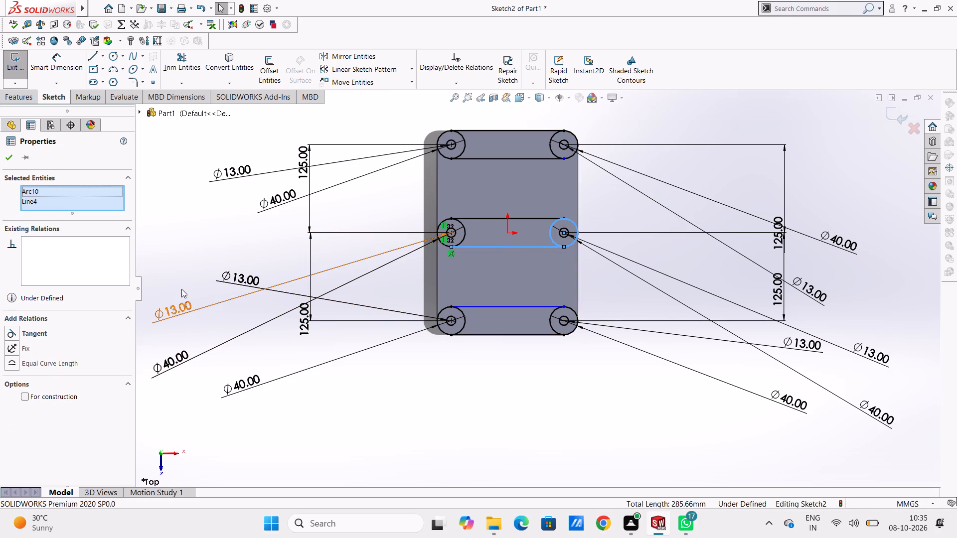
pyautogui.click(12, 336)
pyautogui.click(206, 240)
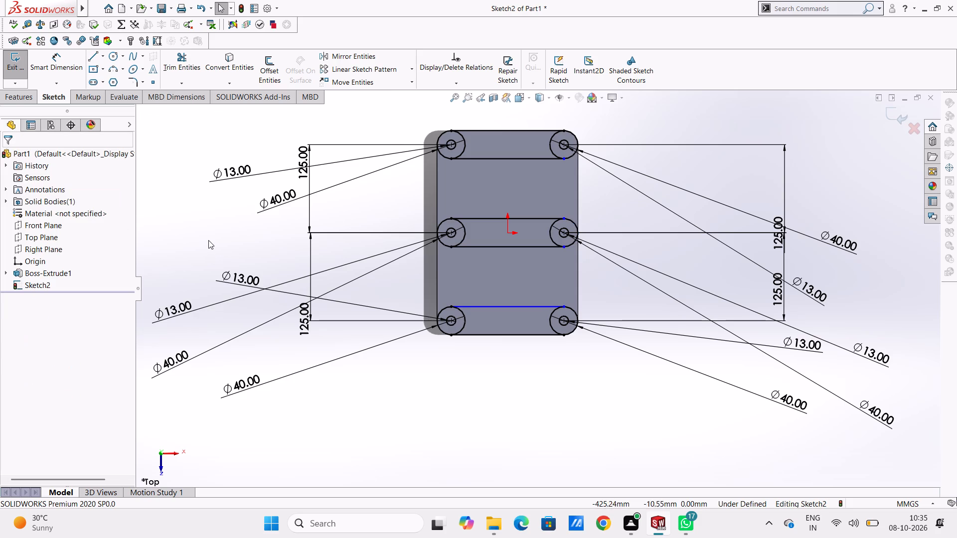
# Make the lower band's upper line tangent to the lower-left 40 mm circle.
pyautogui.click(479, 306)
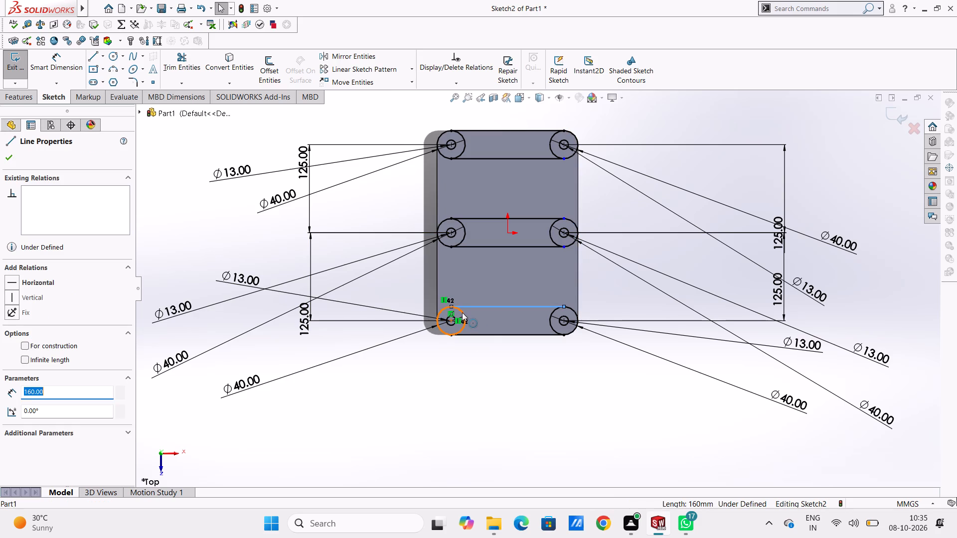
pyautogui.keyDown('ctrl'); pyautogui.click(462, 312); pyautogui.keyUp('ctrl')
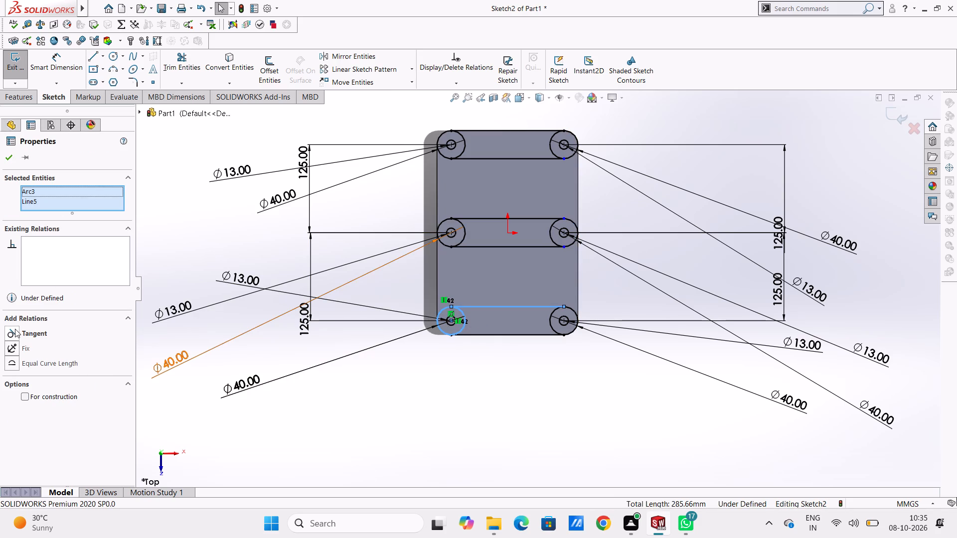
pyautogui.click(13, 332)
pyautogui.click(194, 251)
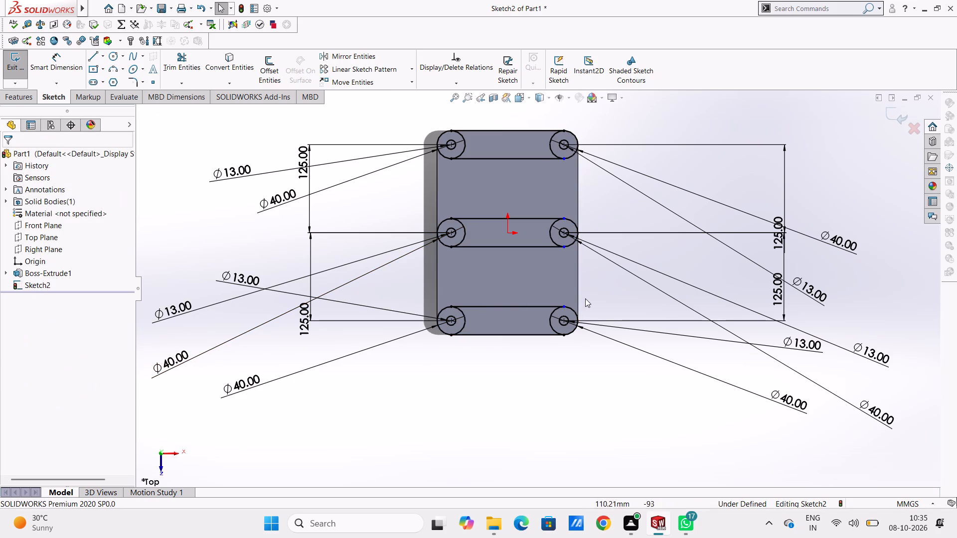
# Trim the inner arcs of all six 40 mm circles so each pair and its joining lines form a slot outline.
pyautogui.scroll(2, 563, 211)
pyautogui.scroll(-1, 563, 208)
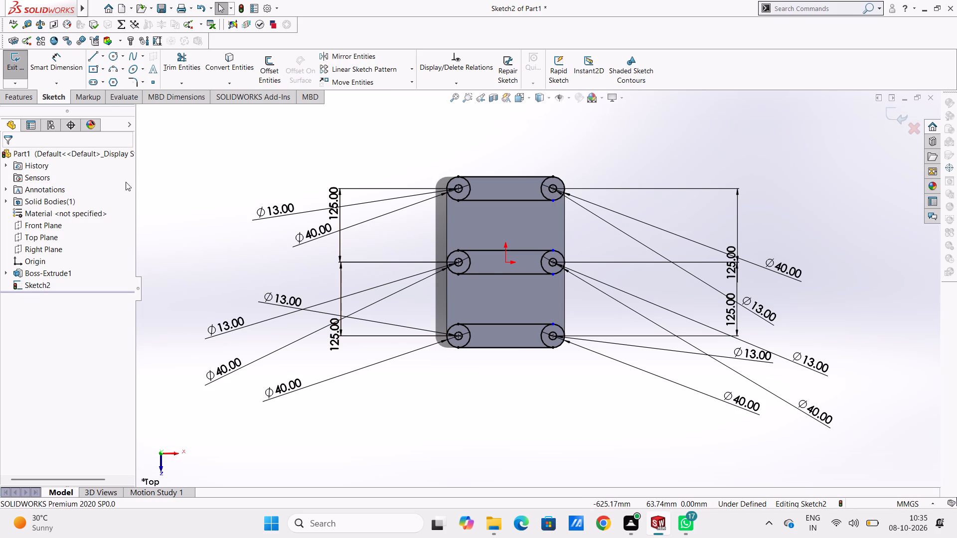
pyautogui.click(190, 59)
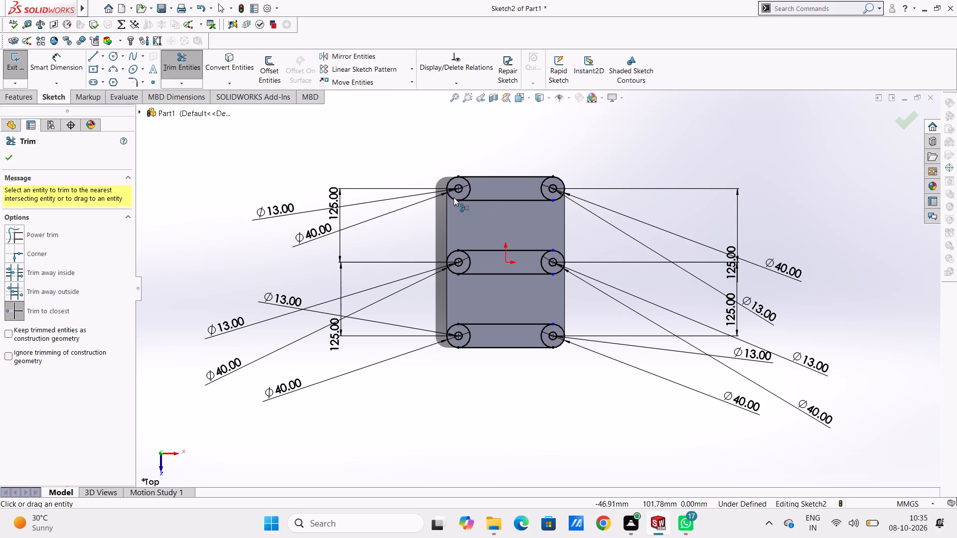
pyautogui.click(471, 188)
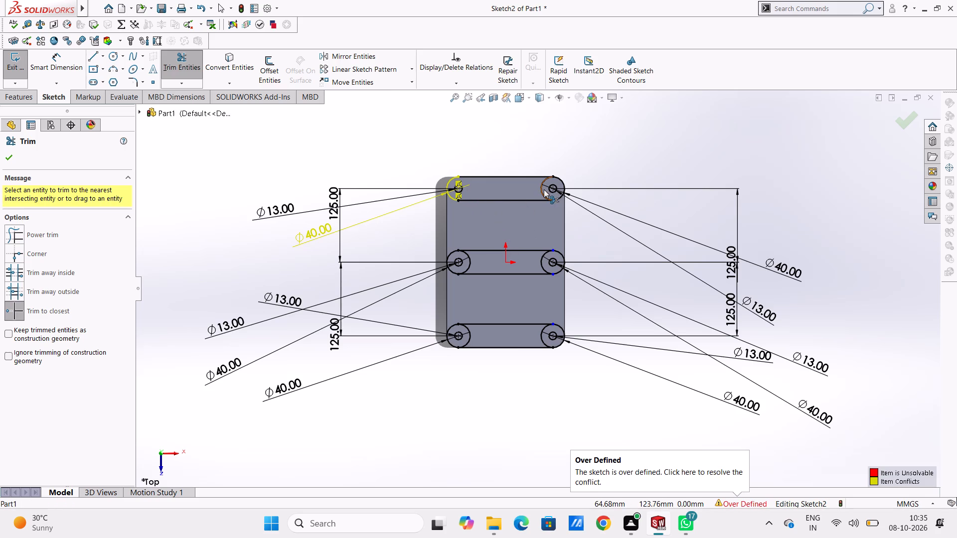
pyautogui.click(543, 190)
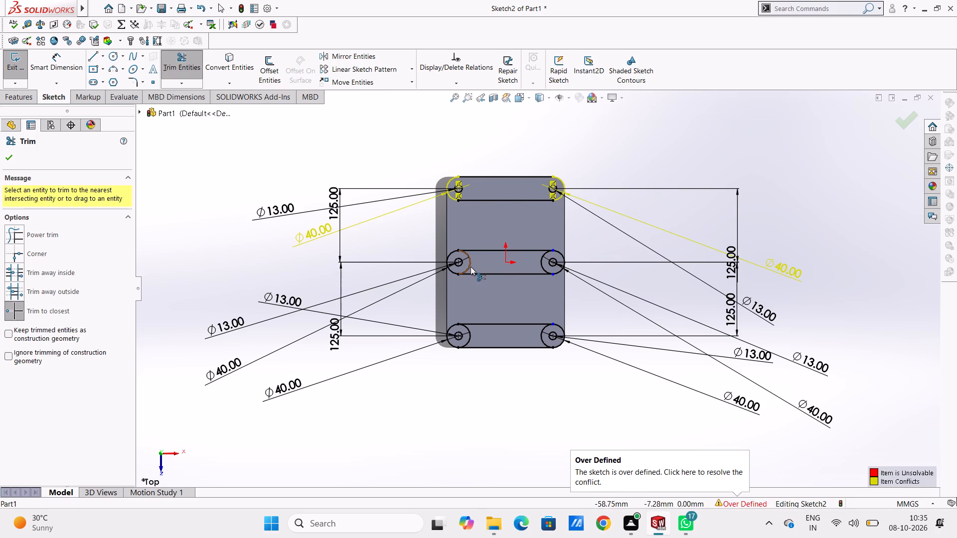
pyautogui.click(470, 267)
pyautogui.click(541, 259)
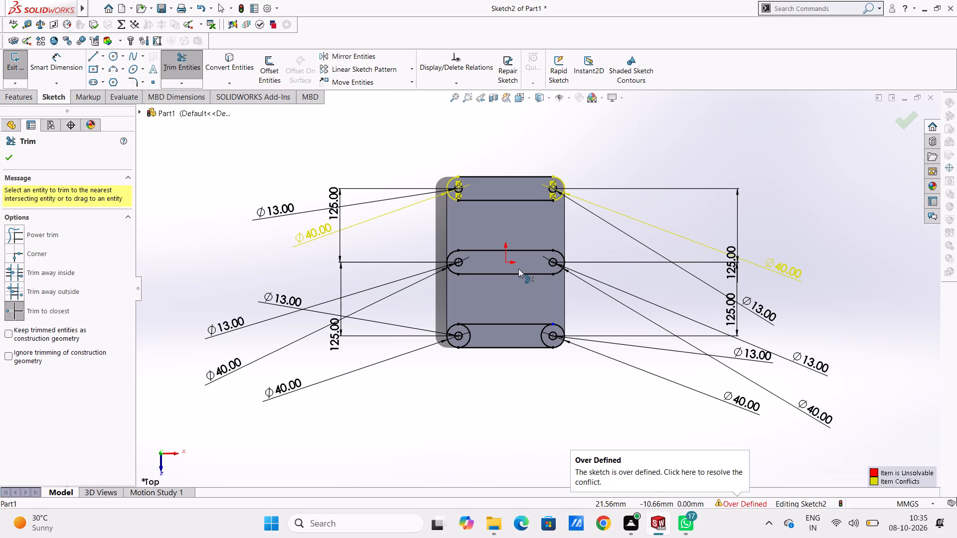
pyautogui.click(472, 341)
pyautogui.click(541, 335)
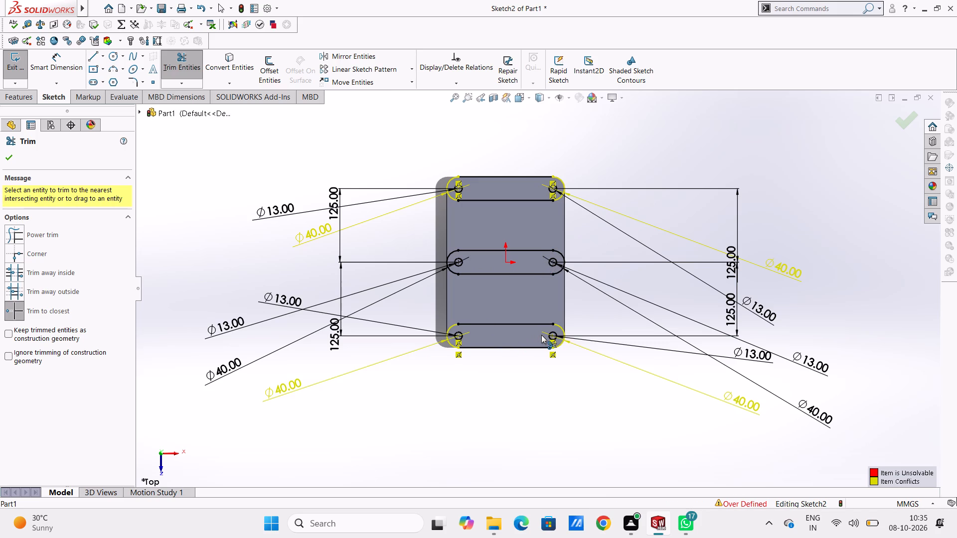
pyautogui.press('Escape')
pyautogui.press('Escape')
pyautogui.press('Escape')
pyautogui.press('Escape')
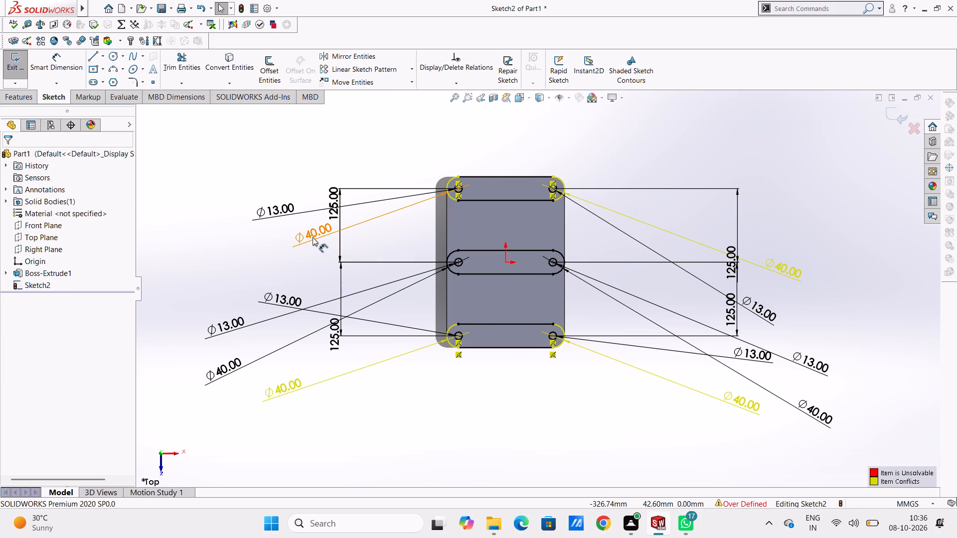
# Delete the conflicting 40 mm diameter dimensions from the four corner arcs of the top and bottom bands.
pyautogui.click(313, 237)
pyautogui.press('Delete')
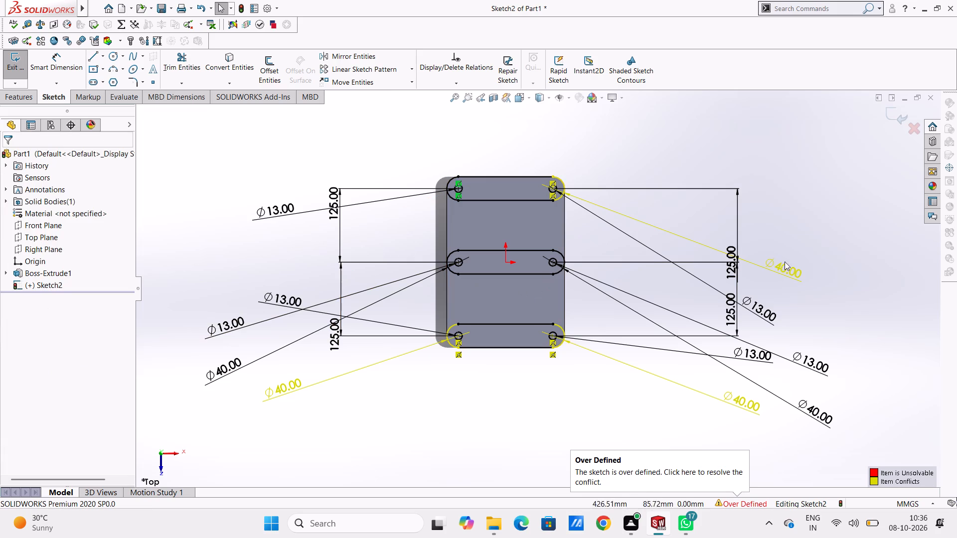
pyautogui.click(789, 276)
pyautogui.press('Delete')
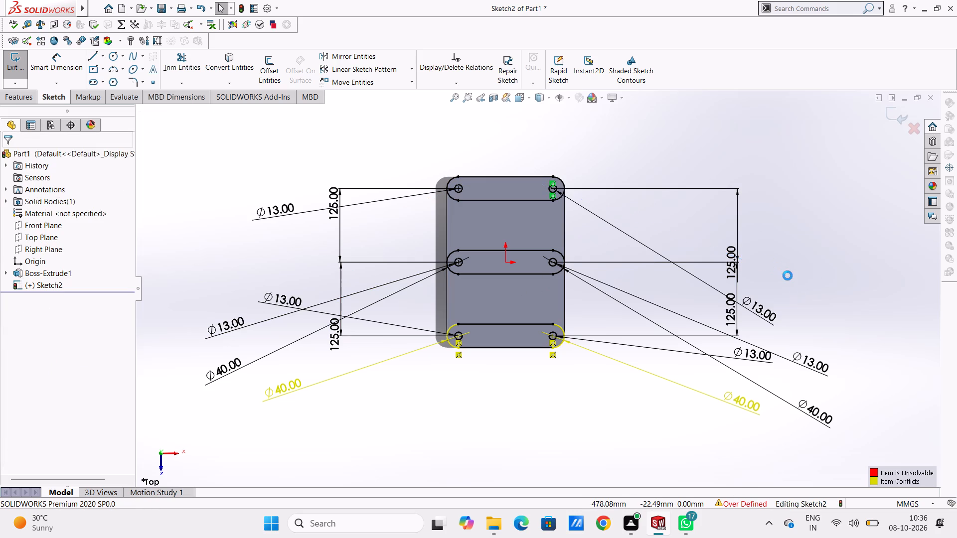
pyautogui.click(753, 410)
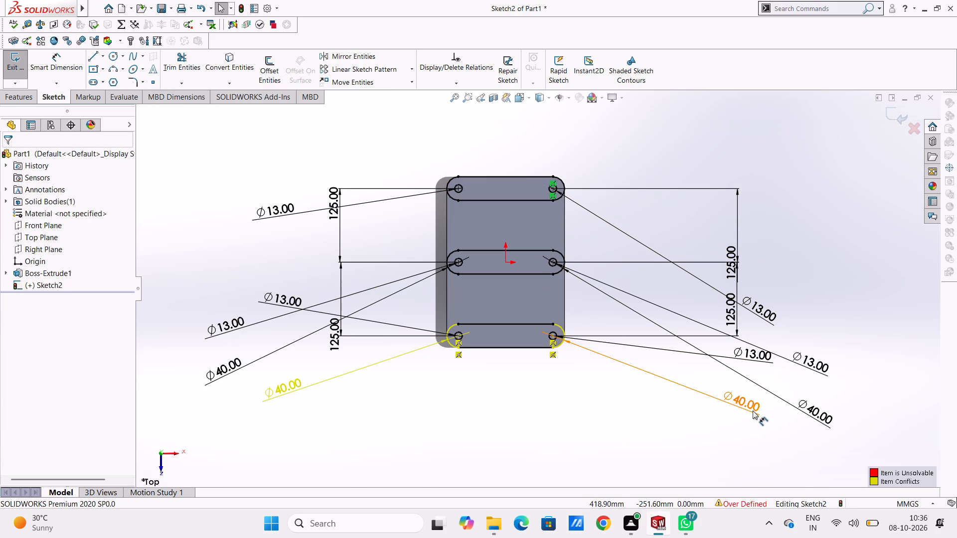
pyautogui.press('Delete')
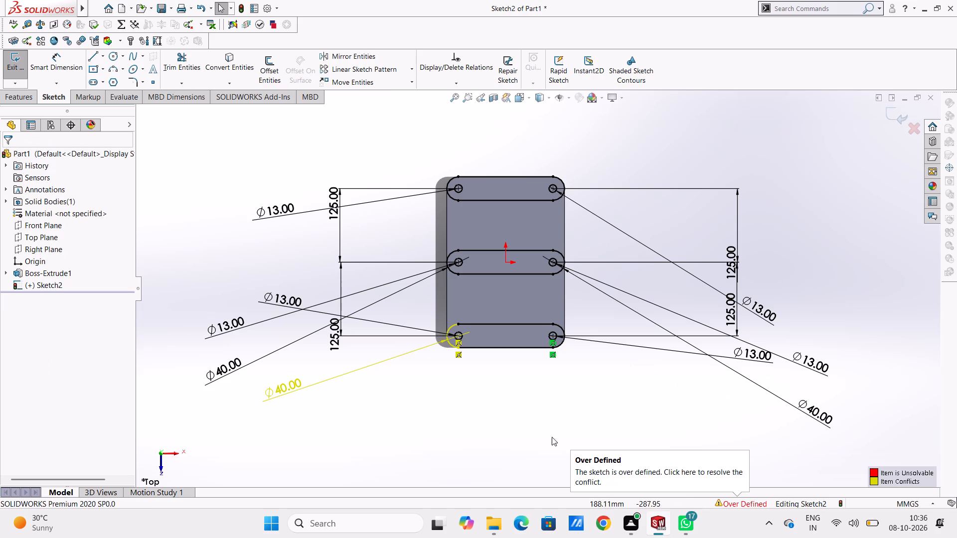
pyautogui.click(277, 389)
pyautogui.press('Delete')
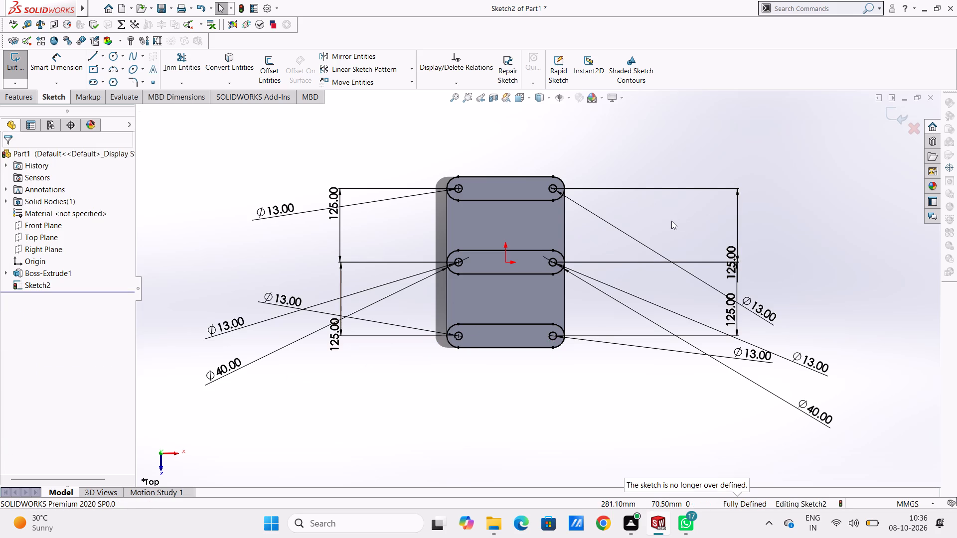
pyautogui.press('Escape')
pyautogui.press('Escape')
# Extrude the three slot-shaped bands 3 mm from the plate face, keeping the result merged with the plate.
pyautogui.moveTo(498, 427); pyautogui.dragTo(466, 390, button='middle')
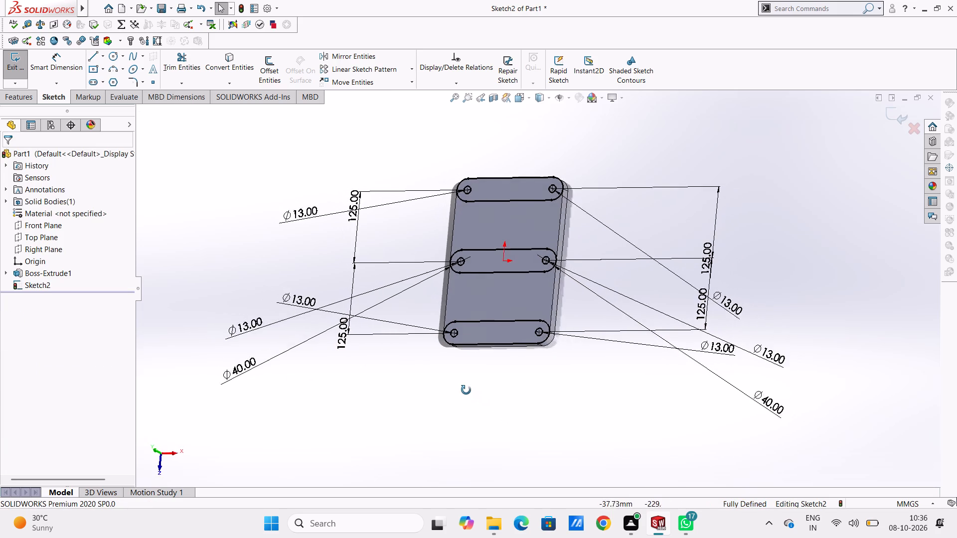
pyautogui.moveTo(466, 390); pyautogui.dragTo(475, 398, button='middle')
pyautogui.scroll(-1, 475, 397)
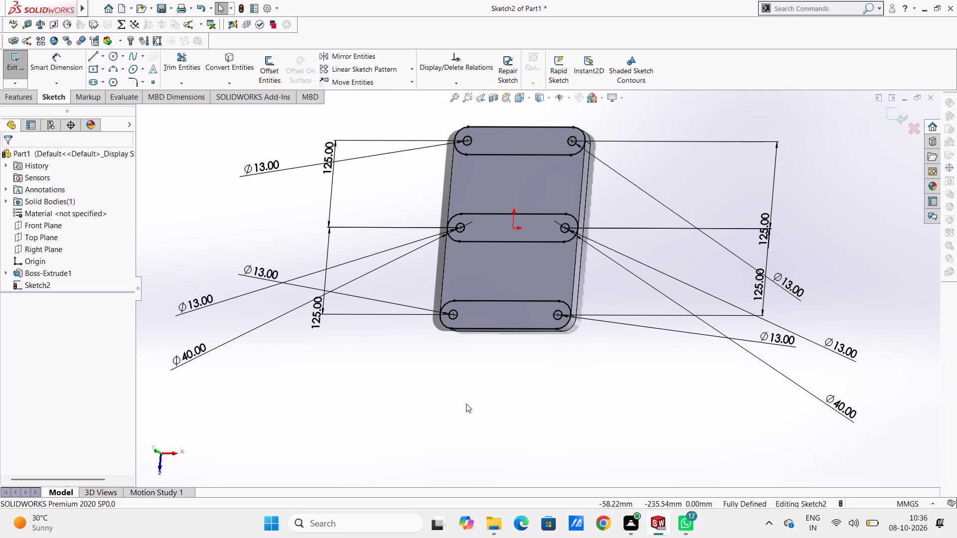
pyautogui.click(23, 101)
pyautogui.click(24, 72)
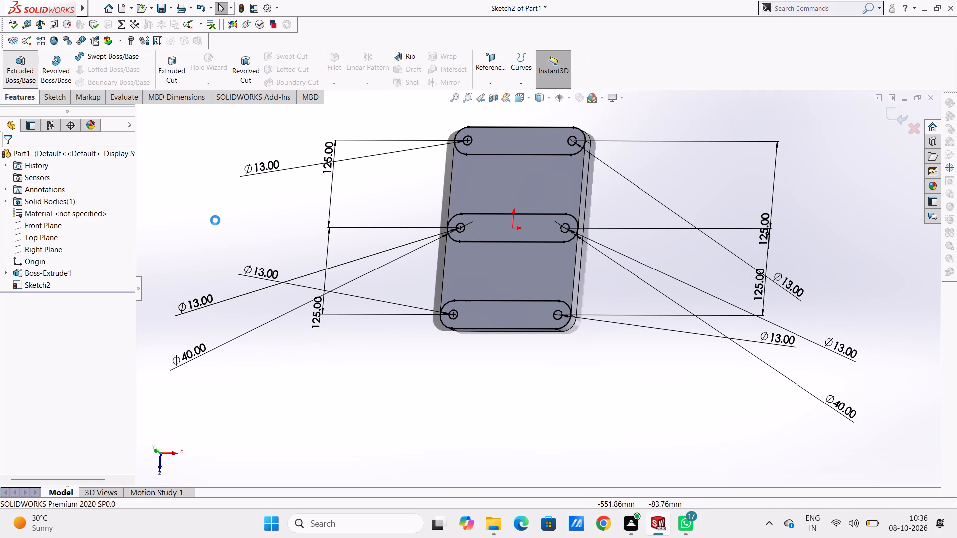
pyautogui.press('3')
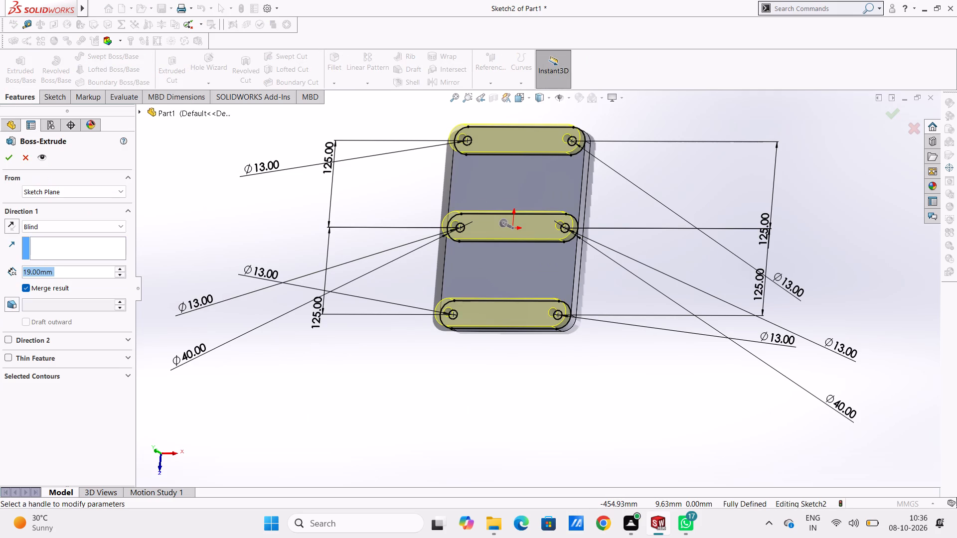
pyautogui.press('Return')
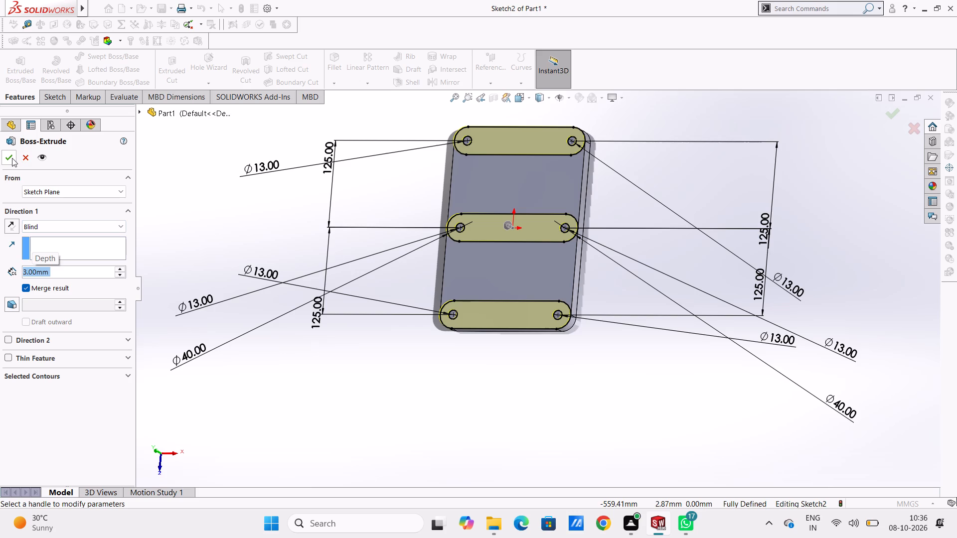
pyautogui.click(9, 157)
pyautogui.click(231, 213)
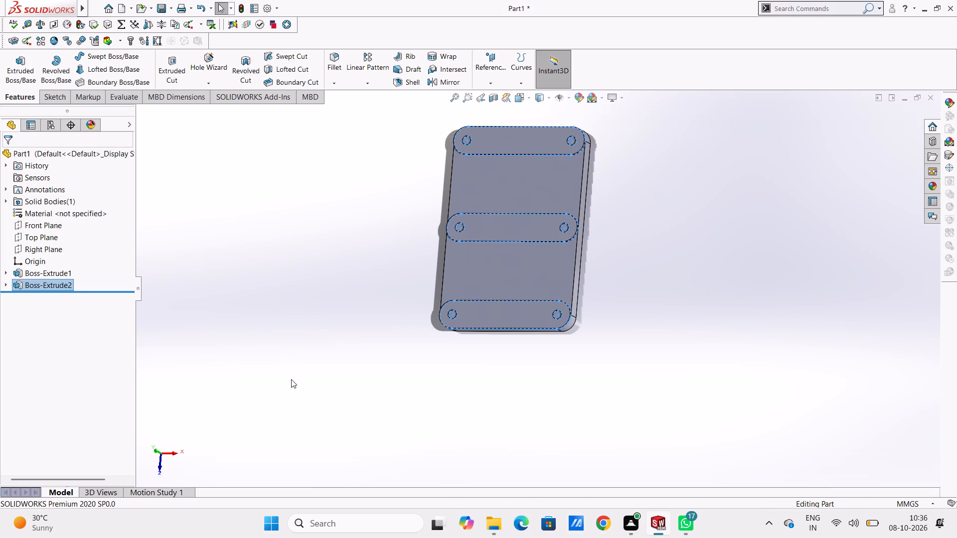
# Examine the three raised bands and their end holes from several oblique angles.
pyautogui.moveTo(308, 389); pyautogui.dragTo(305, 319, button='middle')
pyautogui.moveTo(323, 370); pyautogui.dragTo(346, 368, button='middle')
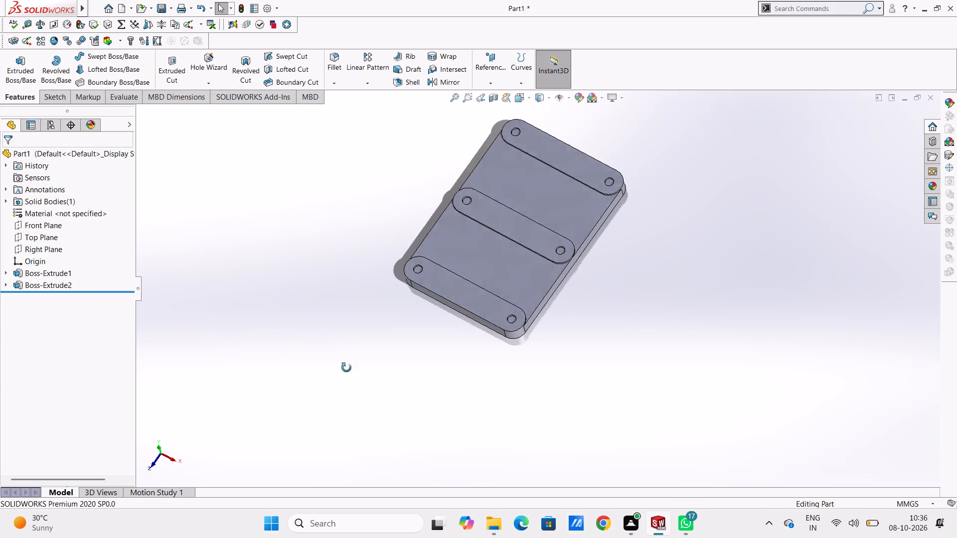
pyautogui.moveTo(346, 368); pyautogui.dragTo(333, 305, button='middle')
pyautogui.moveTo(361, 358); pyautogui.dragTo(348, 326, button='middle')
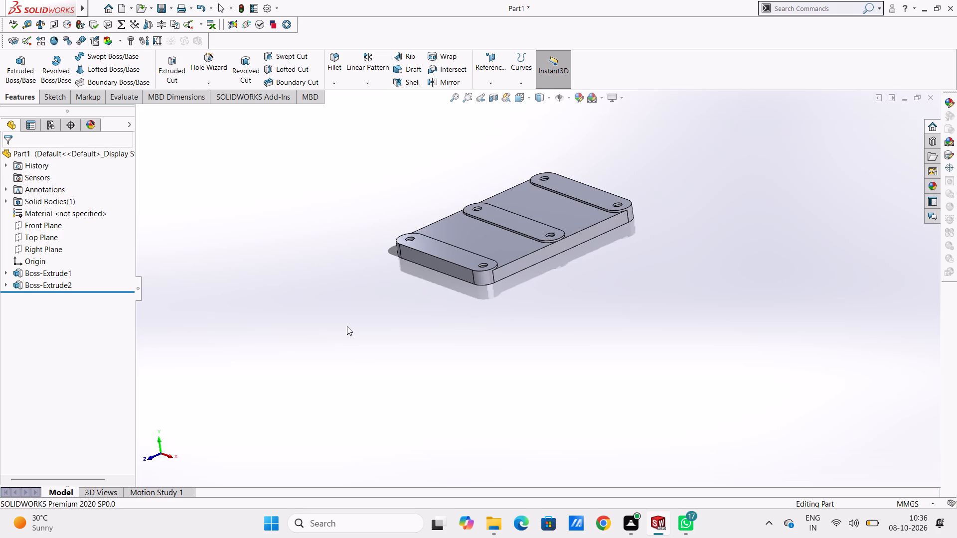
pyautogui.scroll(1, 347, 326)
pyautogui.scroll(1, 377, 400)
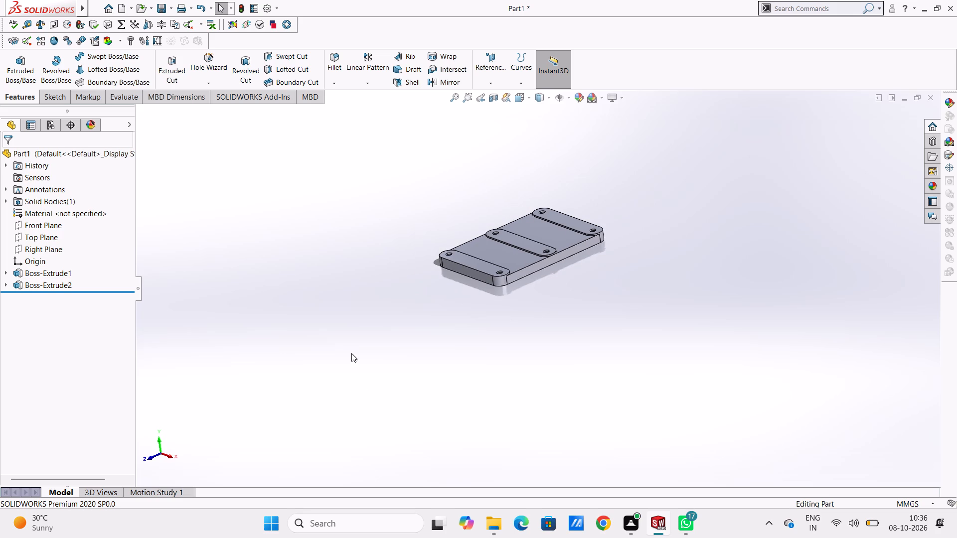
pyautogui.moveTo(350, 339); pyautogui.dragTo(375, 360, button='middle')
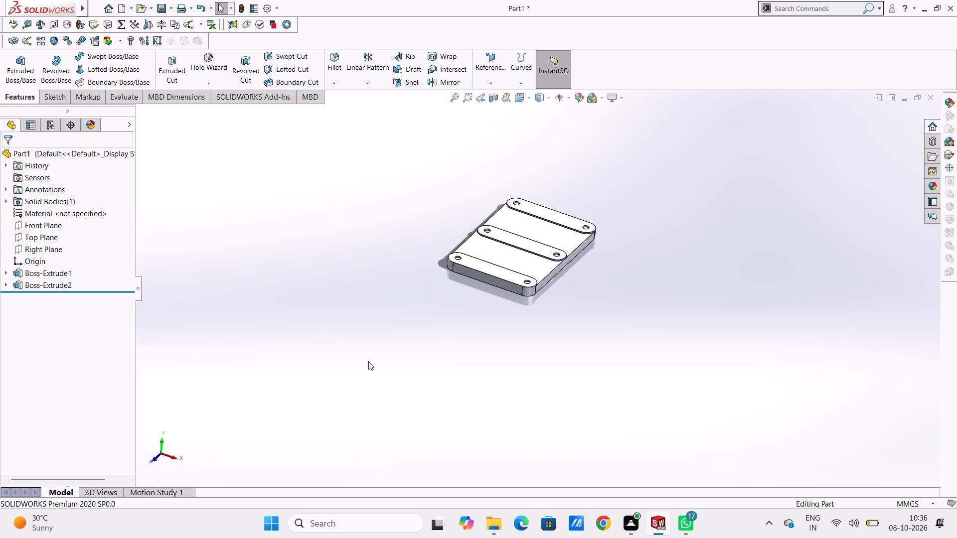
# Start a new sketch on the plate's top face, in the area between the upper and middle bands.
pyautogui.hotkey('ctrl', '5')
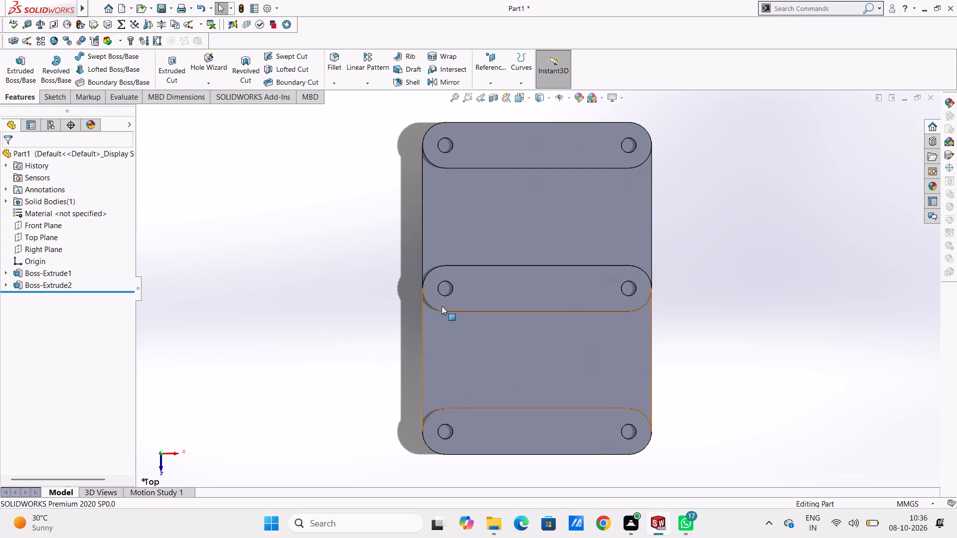
pyautogui.scroll(1, 405, 322)
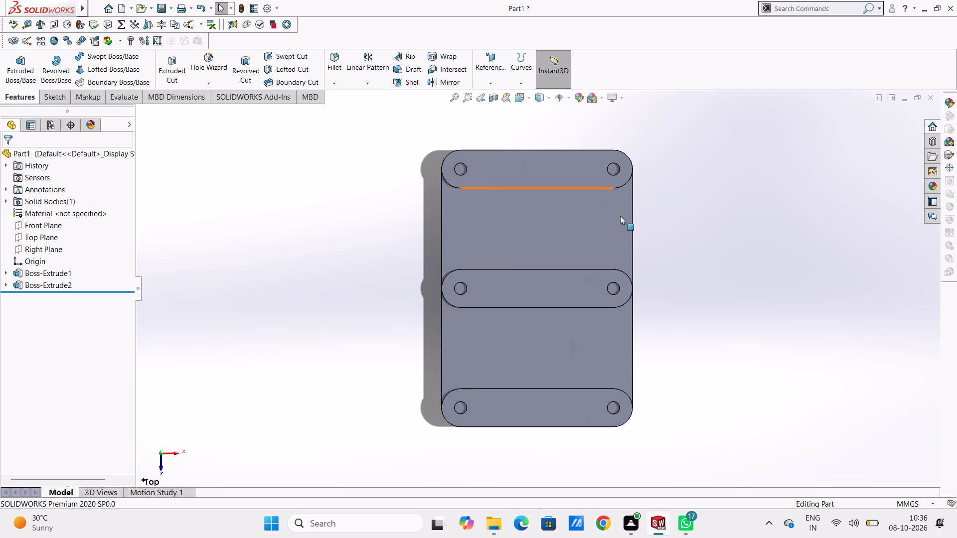
pyautogui.click(621, 219)
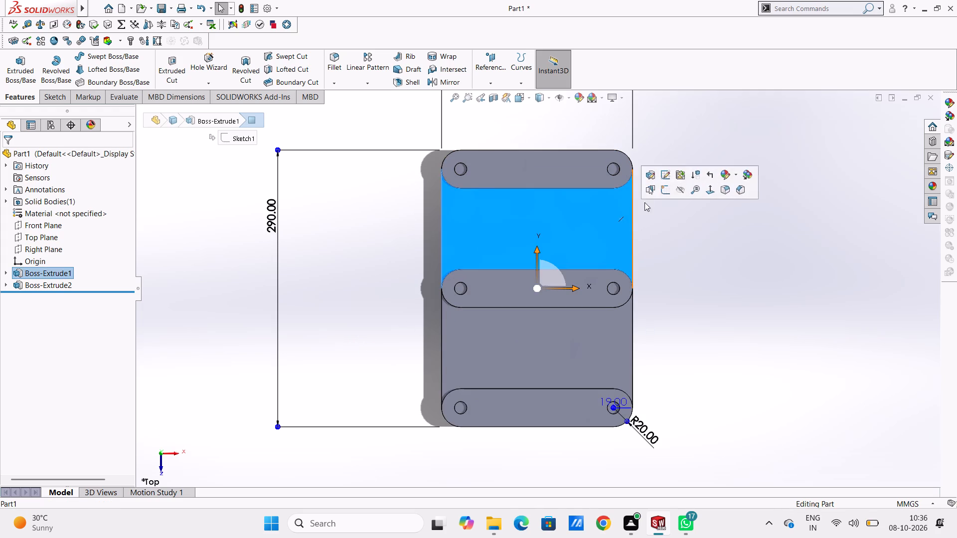
pyautogui.click(666, 192)
pyautogui.click(348, 255)
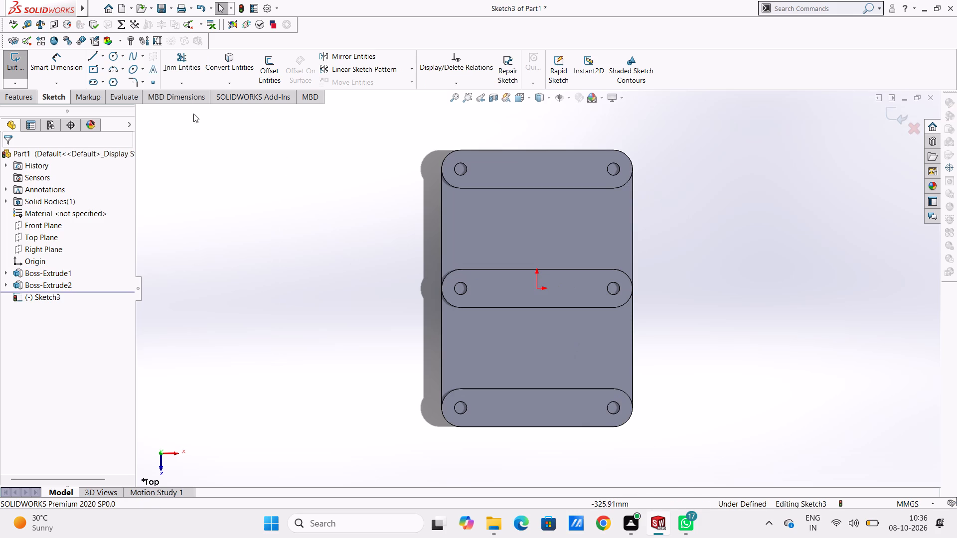
# Sketch six circles of 6.5 mm radius centred on the band holes, matching each hole's edge.
pyautogui.click(117, 55)
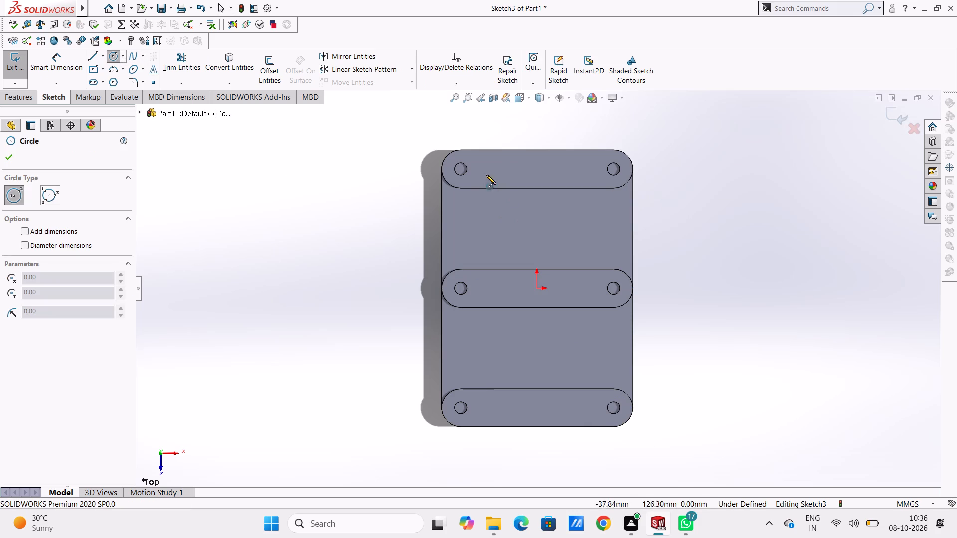
pyautogui.click(459, 168)
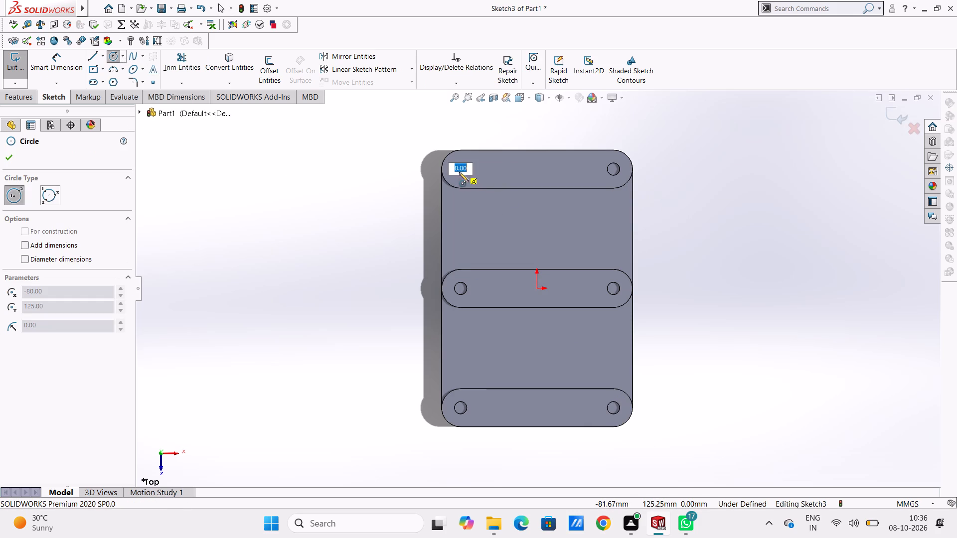
pyautogui.click(464, 175)
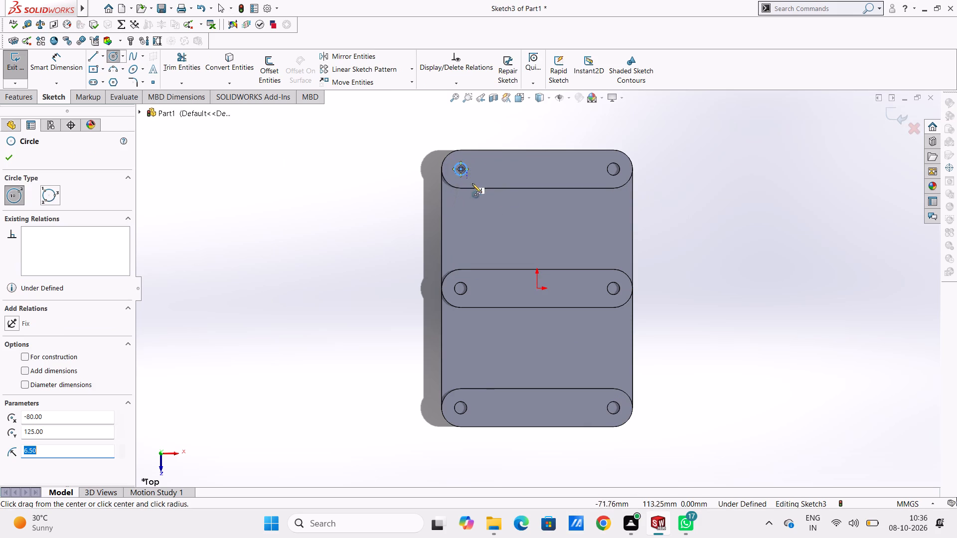
pyautogui.click(613, 170)
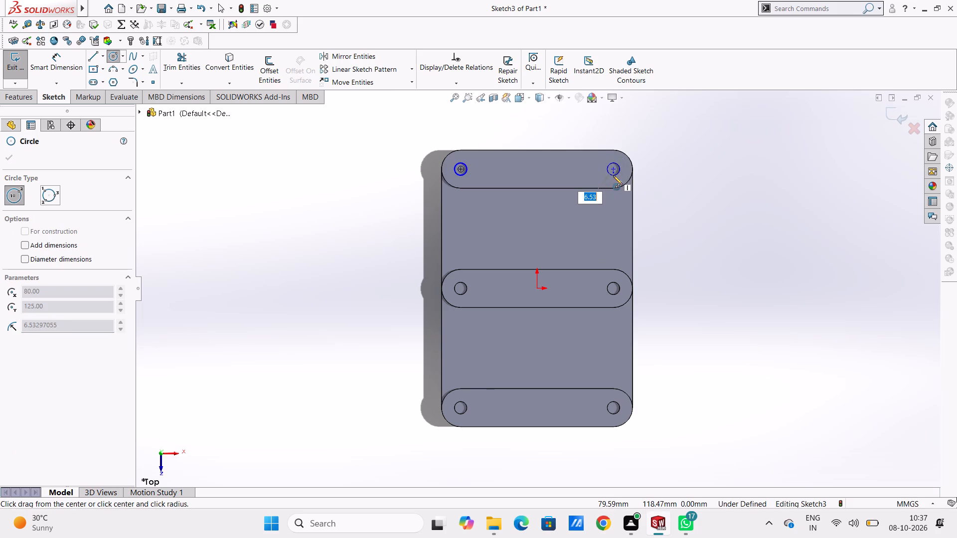
pyautogui.click(613, 175)
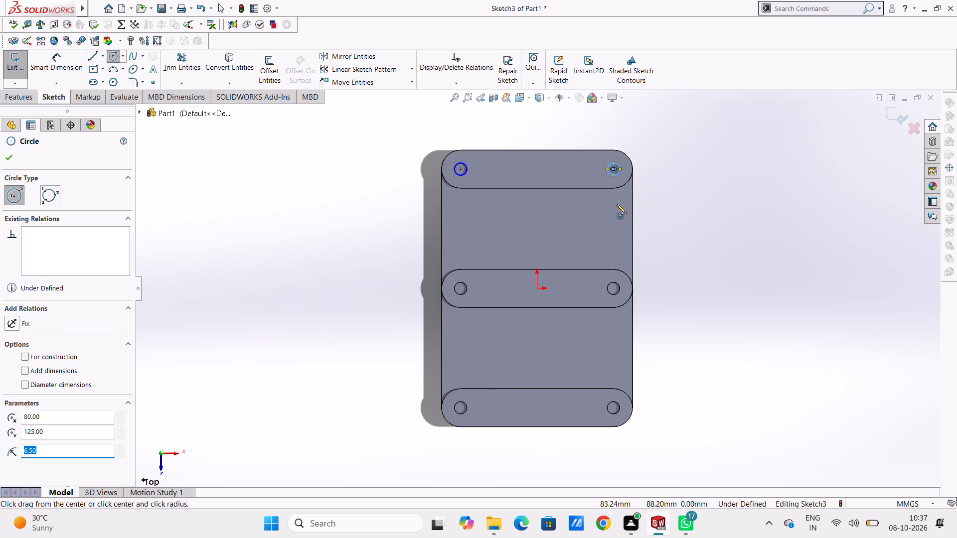
pyautogui.click(461, 287)
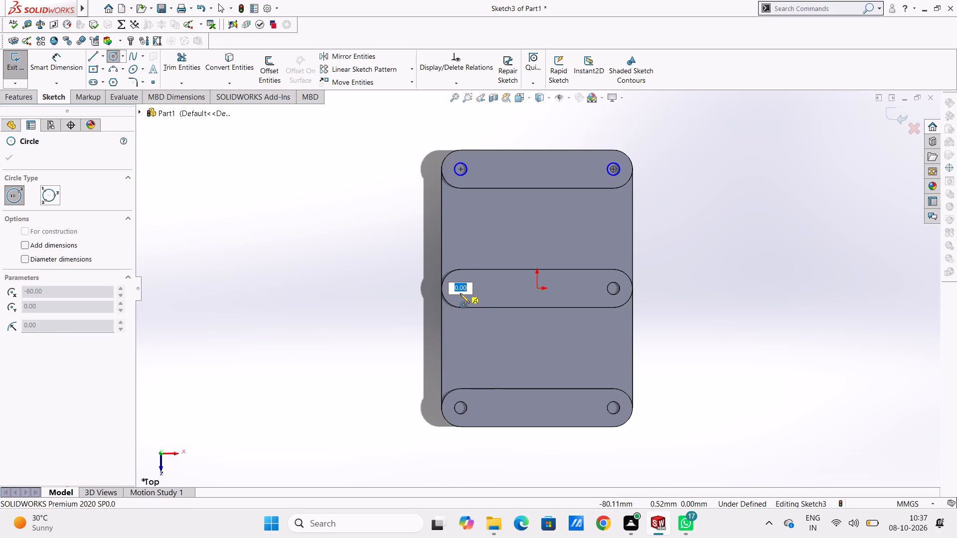
pyautogui.click(466, 293)
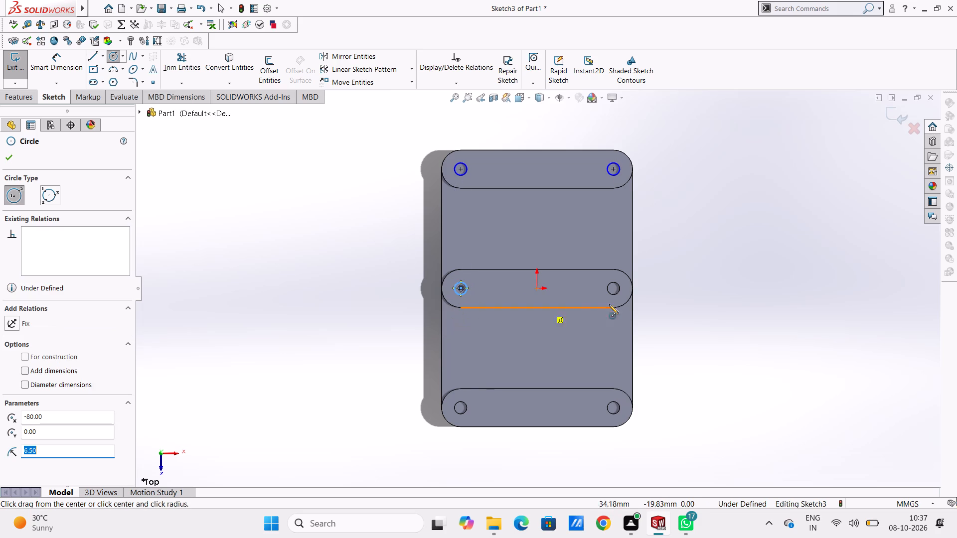
pyautogui.click(614, 289)
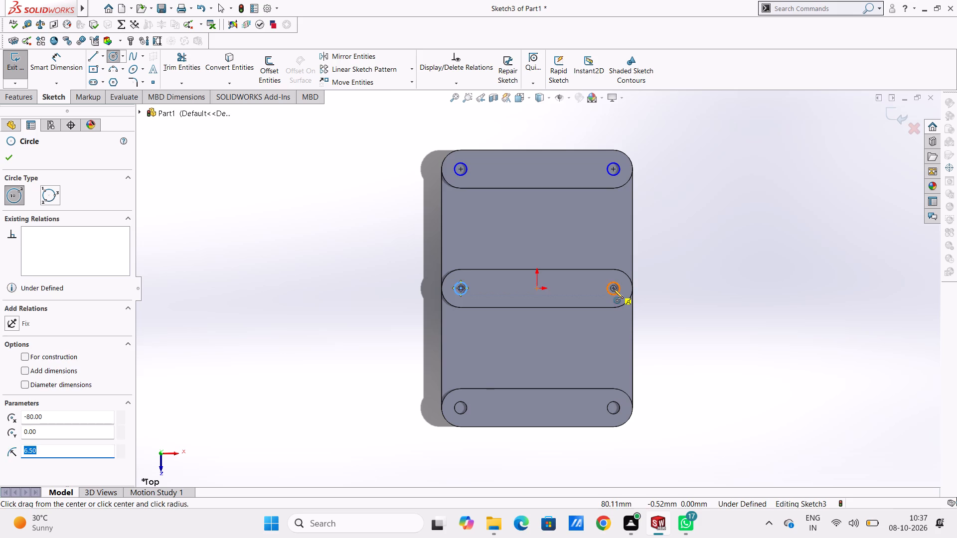
pyautogui.click(616, 294)
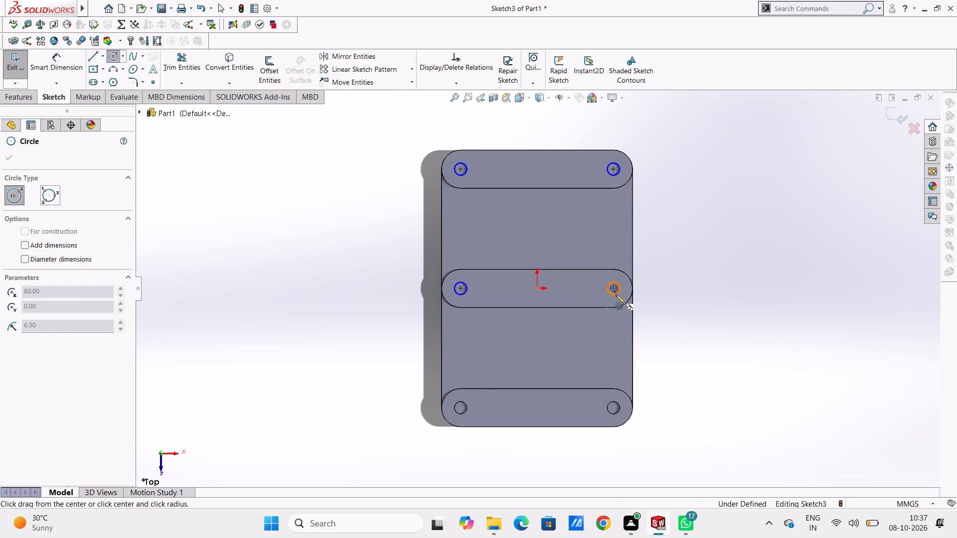
pyautogui.click(460, 407)
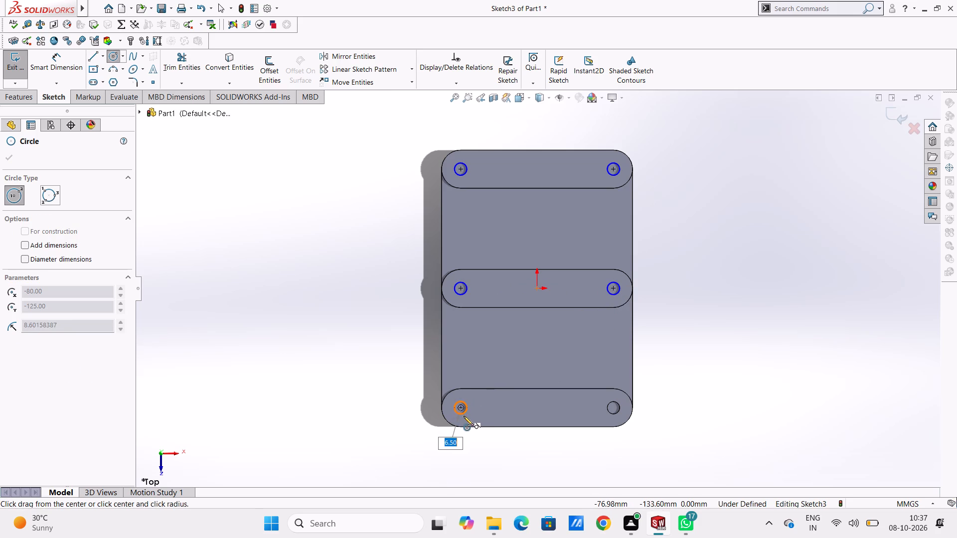
pyautogui.click(465, 411)
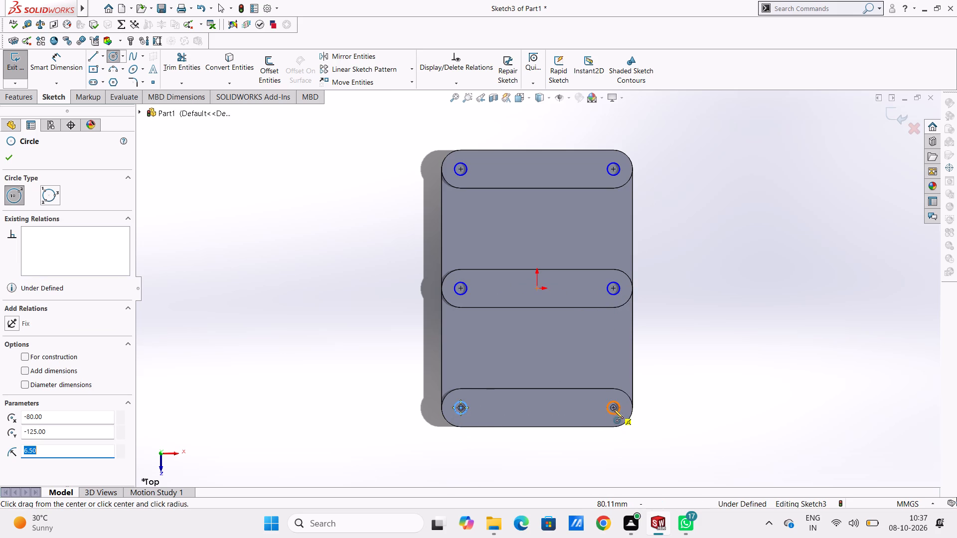
pyautogui.click(614, 408)
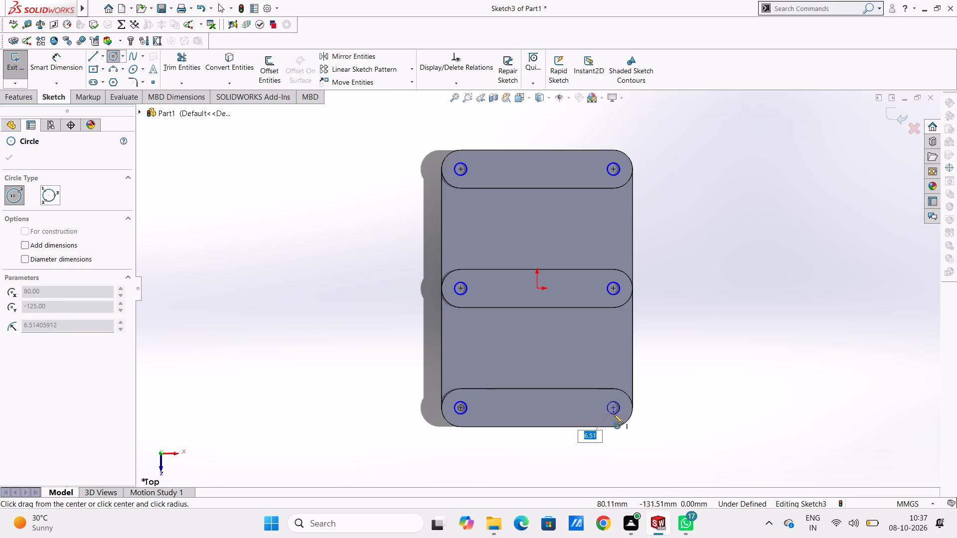
pyautogui.click(618, 411)
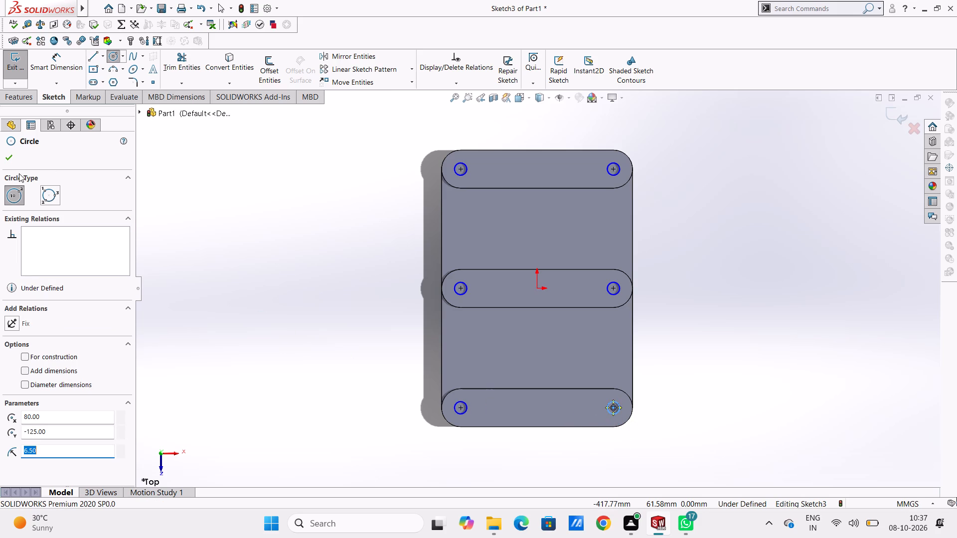
pyautogui.click(14, 159)
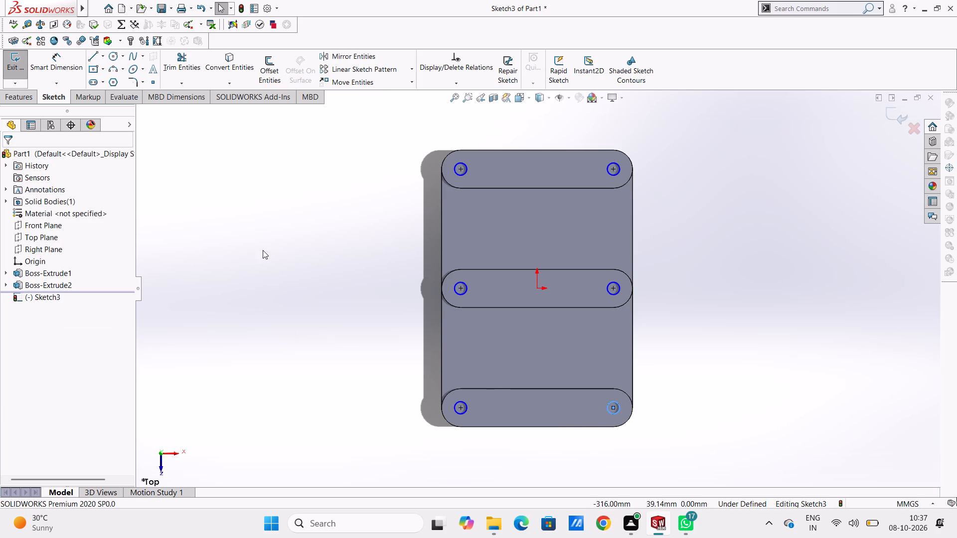
# Dimension both upper-band circles and the middle band's right circle to 13 mm diameter.
pyautogui.click(75, 69)
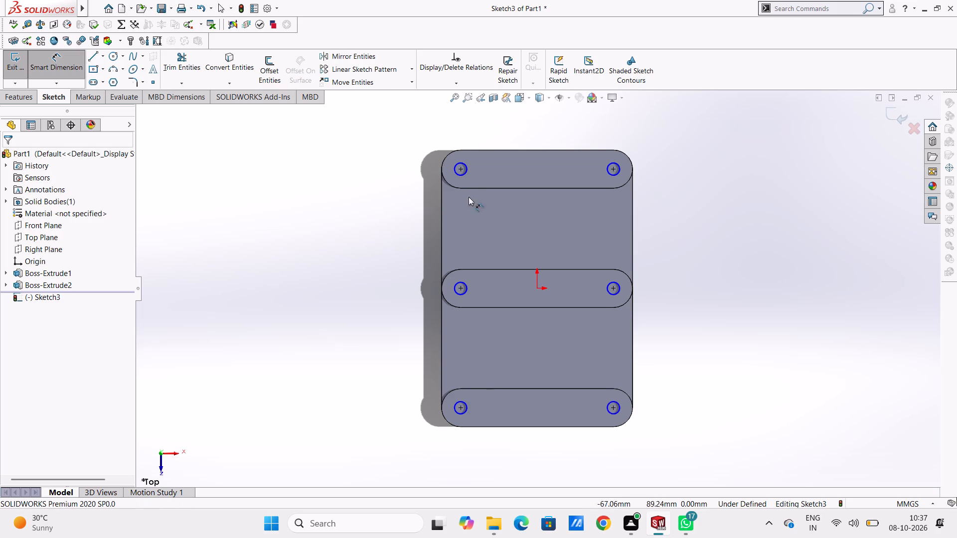
pyautogui.click(466, 174)
pyautogui.click(285, 324)
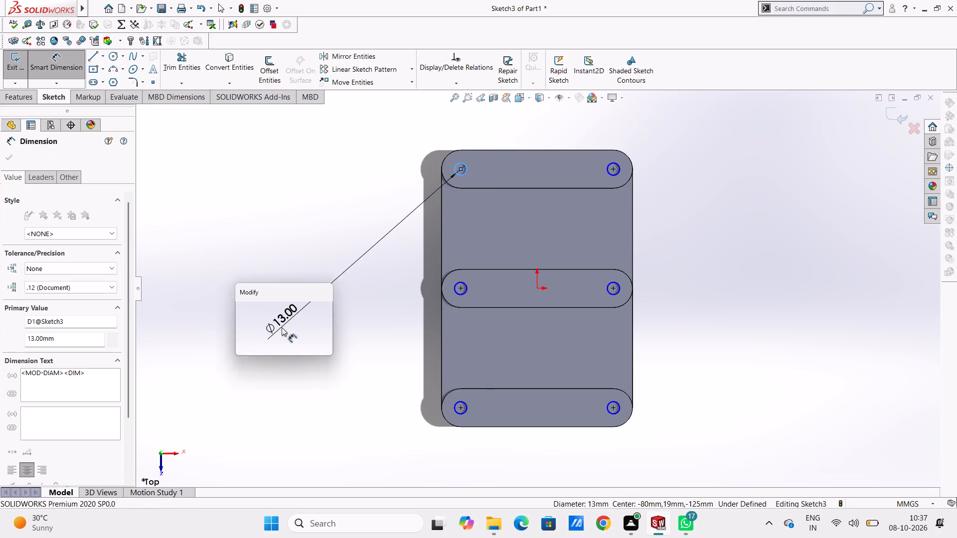
pyautogui.click(240, 310)
pyautogui.click(250, 282)
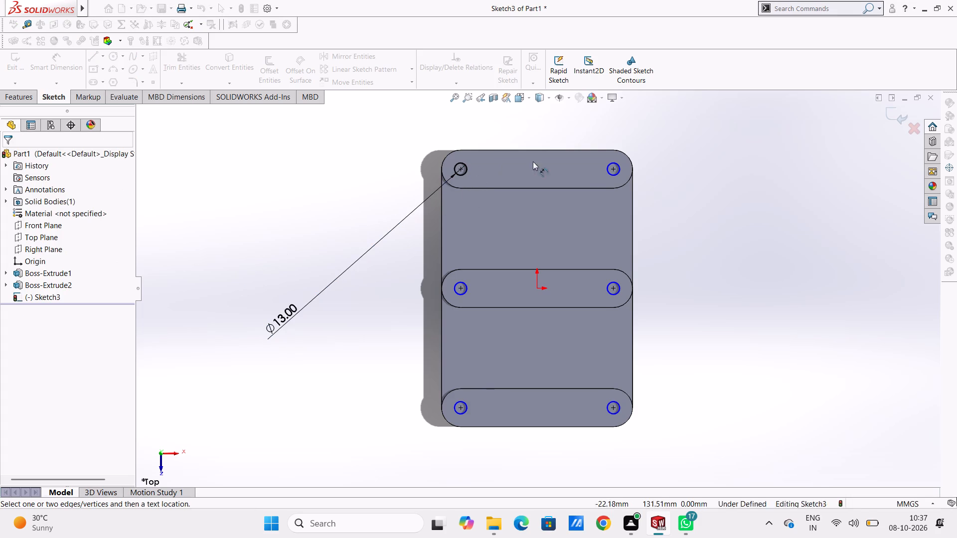
pyautogui.click(616, 174)
pyautogui.click(788, 276)
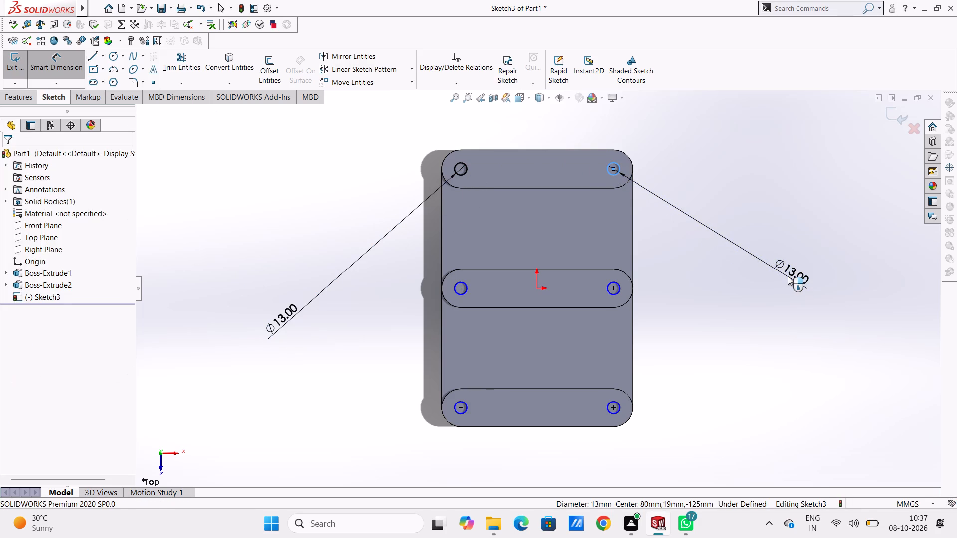
pyautogui.click(748, 260)
pyautogui.click(734, 263)
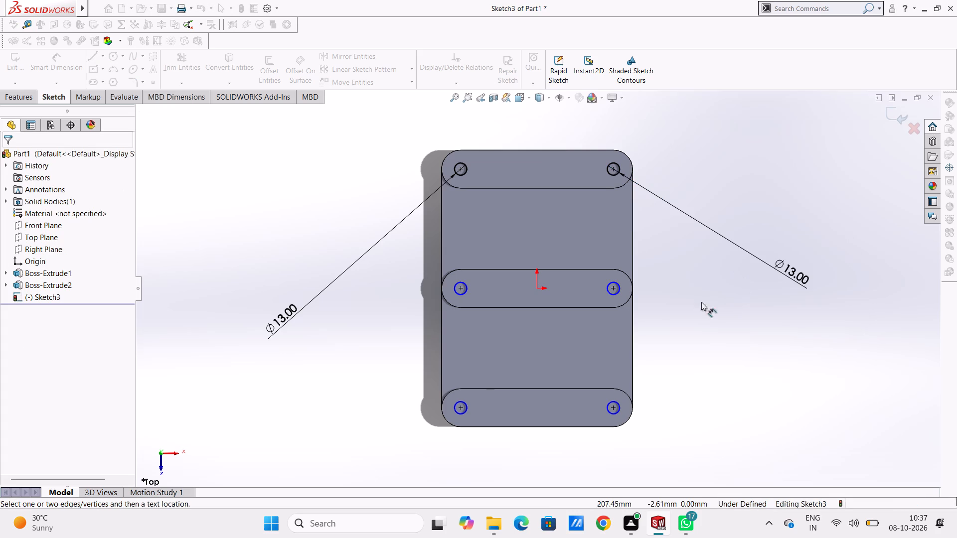
pyautogui.click(613, 296)
pyautogui.click(795, 333)
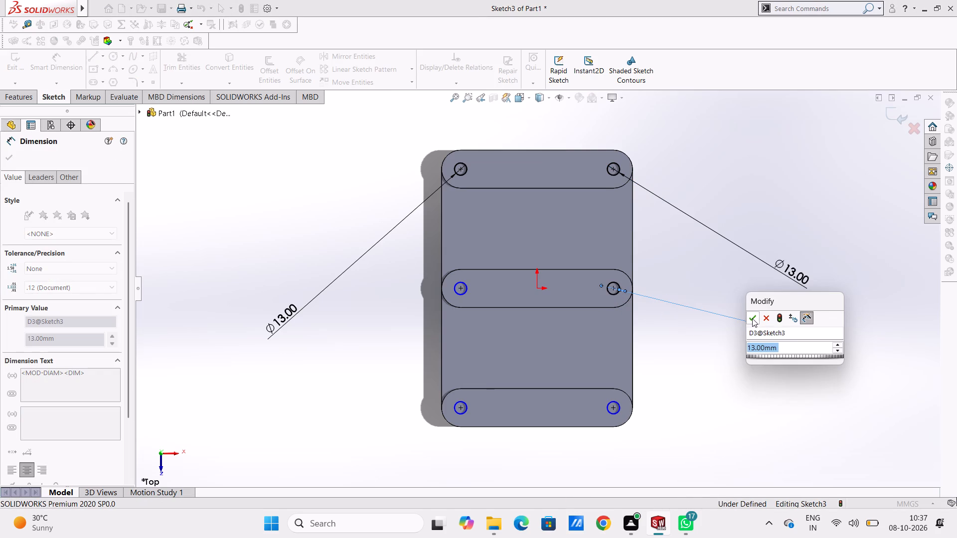
pyautogui.click(752, 318)
pyautogui.click(737, 280)
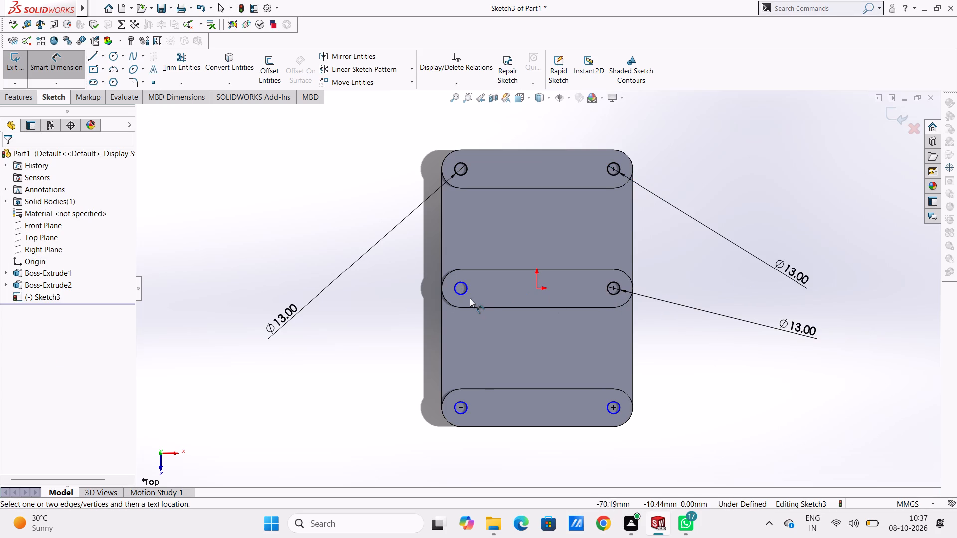
# Dimension the middle band's left circle and both lower-band circles to 13 mm diameter.
pyautogui.click(466, 295)
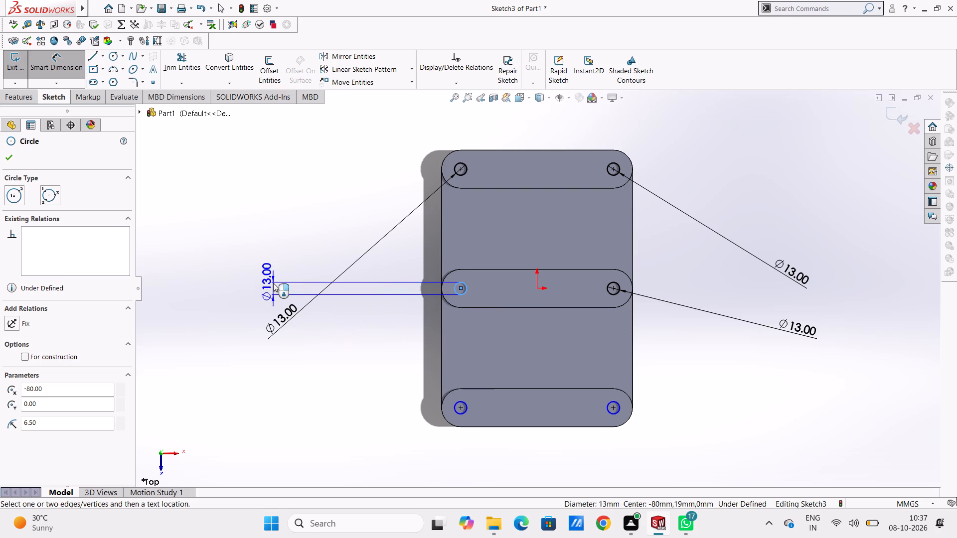
pyautogui.click(288, 253)
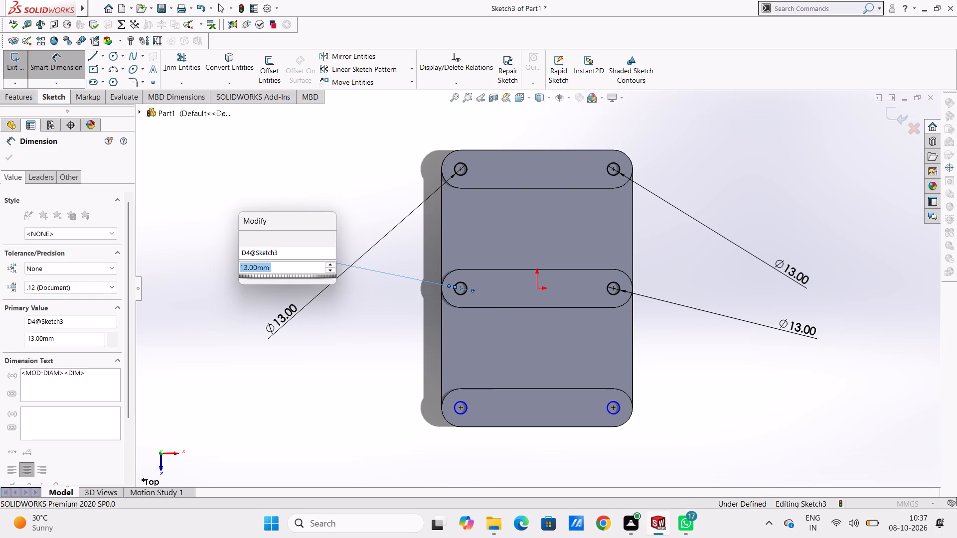
pyautogui.click(248, 242)
pyautogui.click(248, 242)
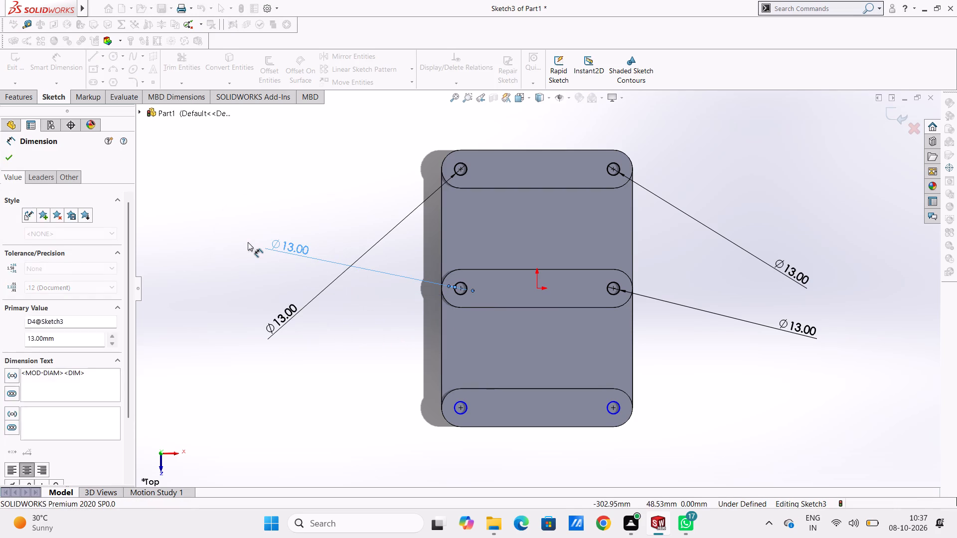
pyautogui.click(464, 402)
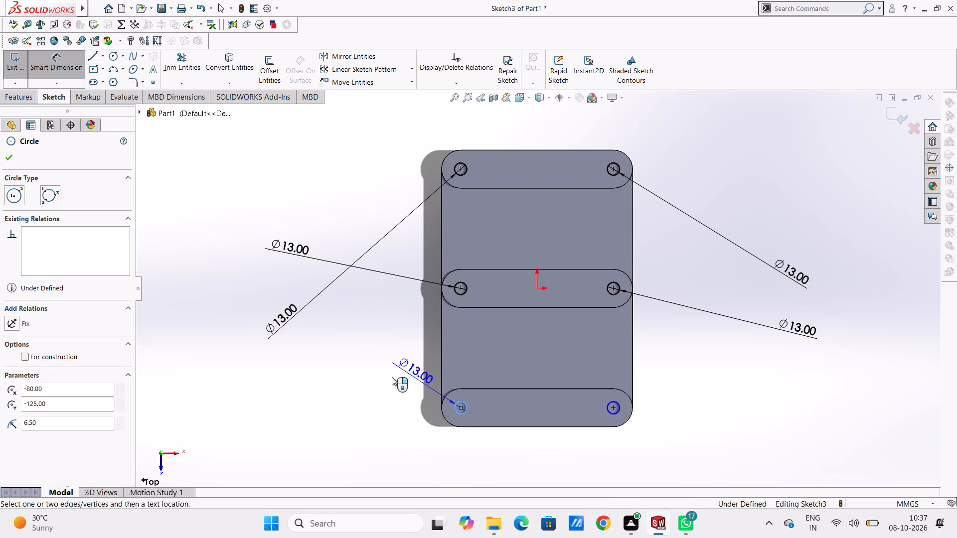
pyautogui.click(265, 280)
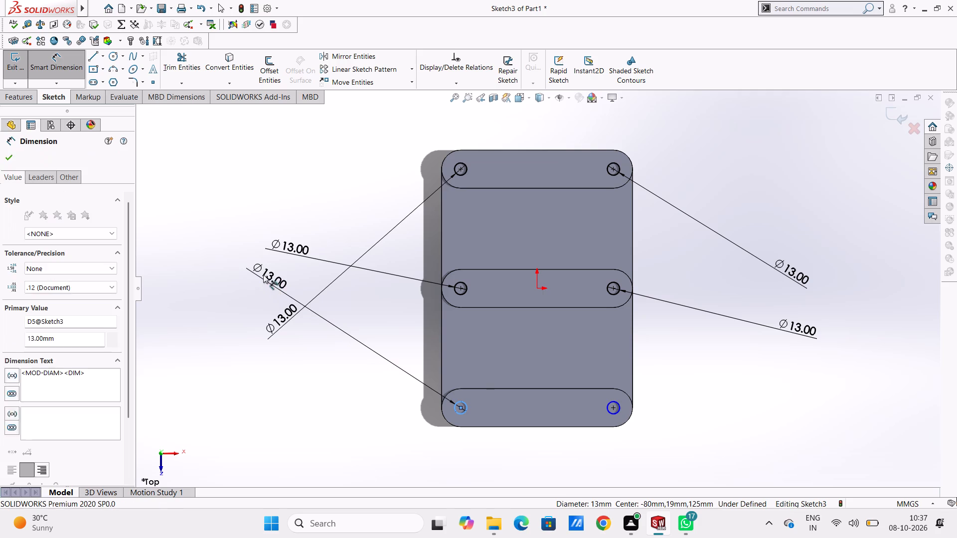
pyautogui.click(225, 265)
pyautogui.click(221, 248)
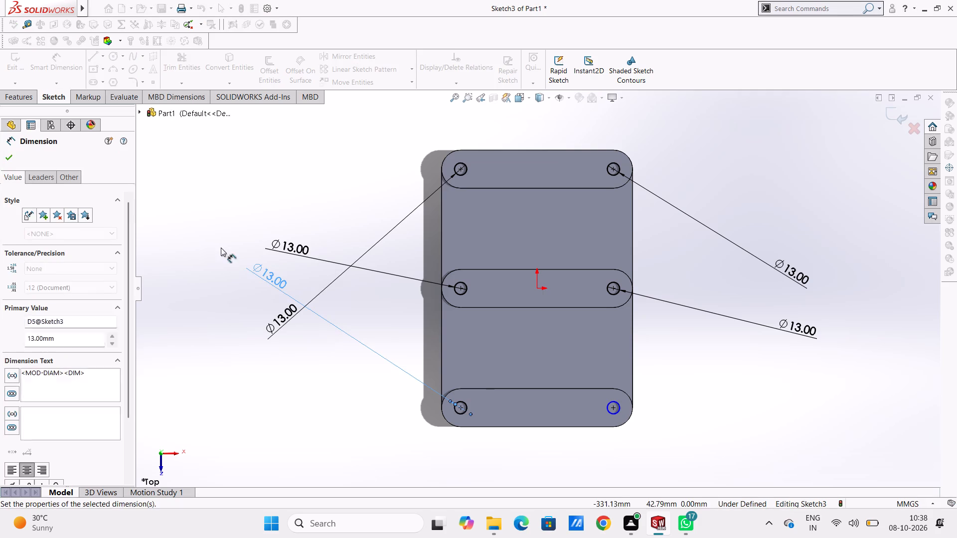
pyautogui.click(611, 413)
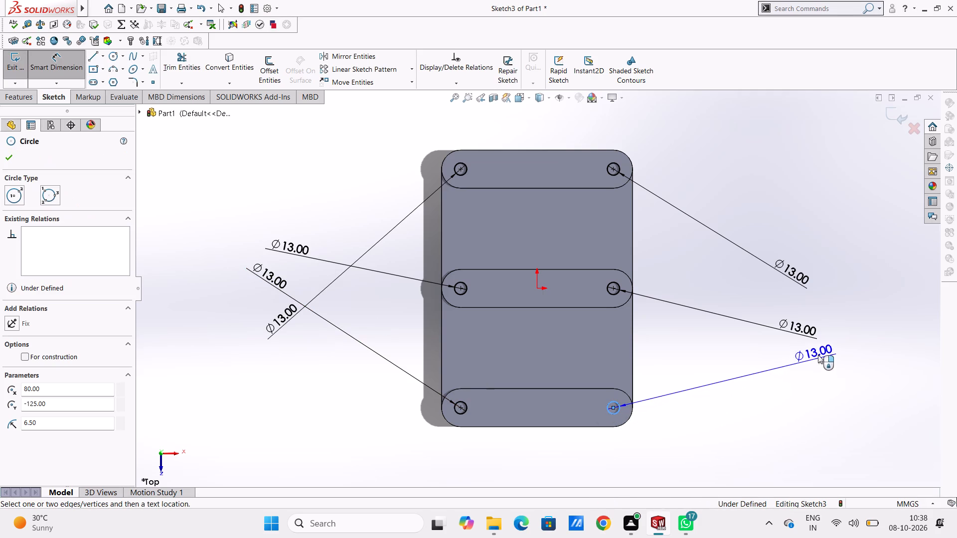
pyautogui.click(836, 342)
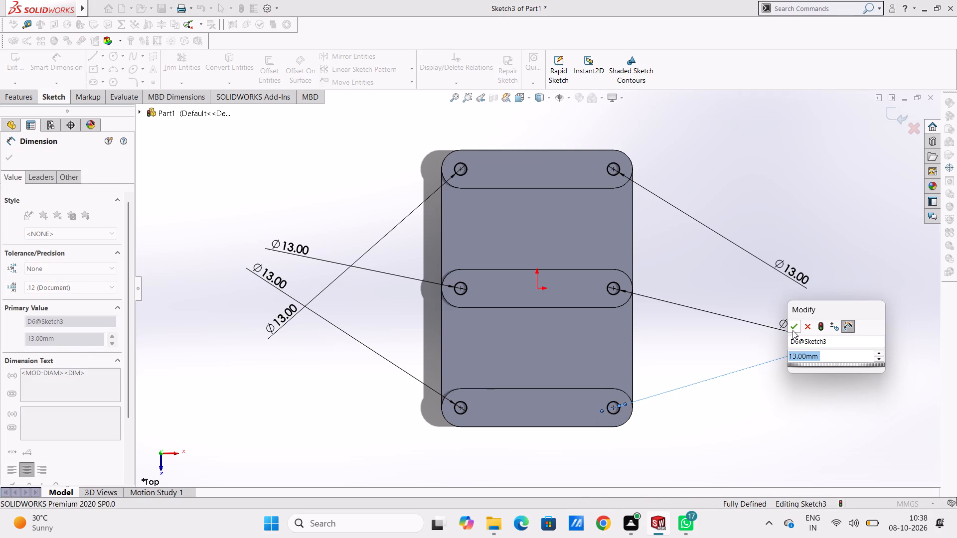
pyautogui.click(792, 327)
pyautogui.click(717, 362)
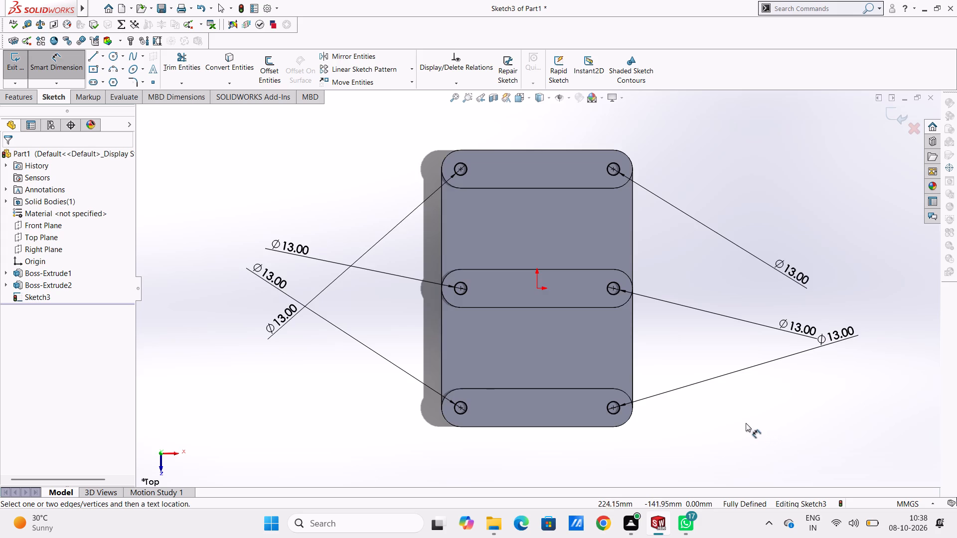
# Cut-extrude the six-circle sketch through the plate with a blind depth of 30 mm.
pyautogui.moveTo(735, 420); pyautogui.dragTo(694, 414, button='middle')
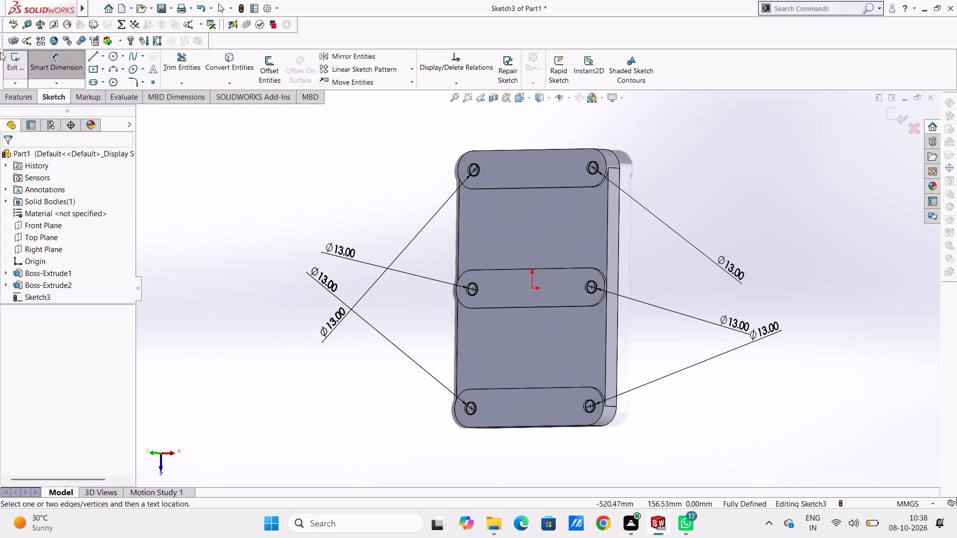
pyautogui.click(43, 61)
pyautogui.click(17, 100)
pyautogui.click(165, 69)
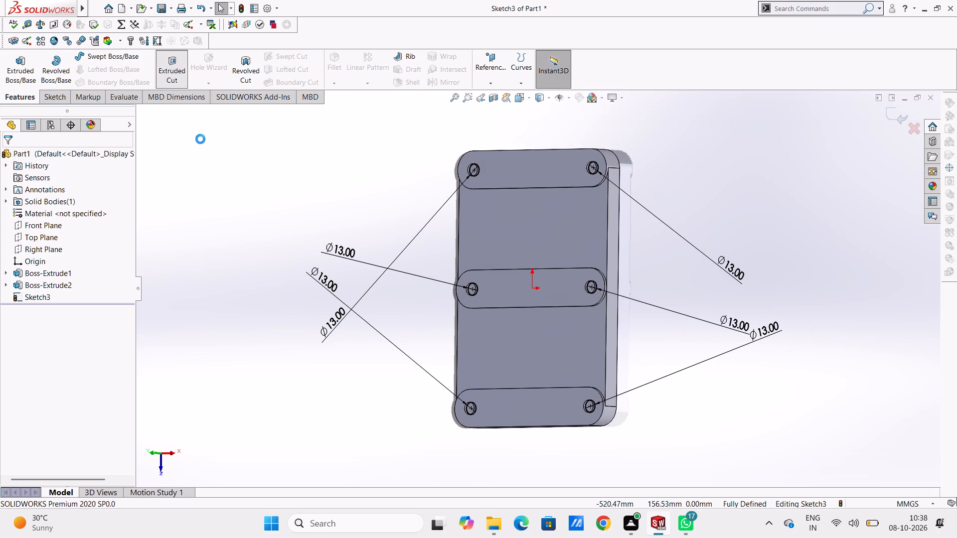
pyautogui.write('30')
pyautogui.press('Return')
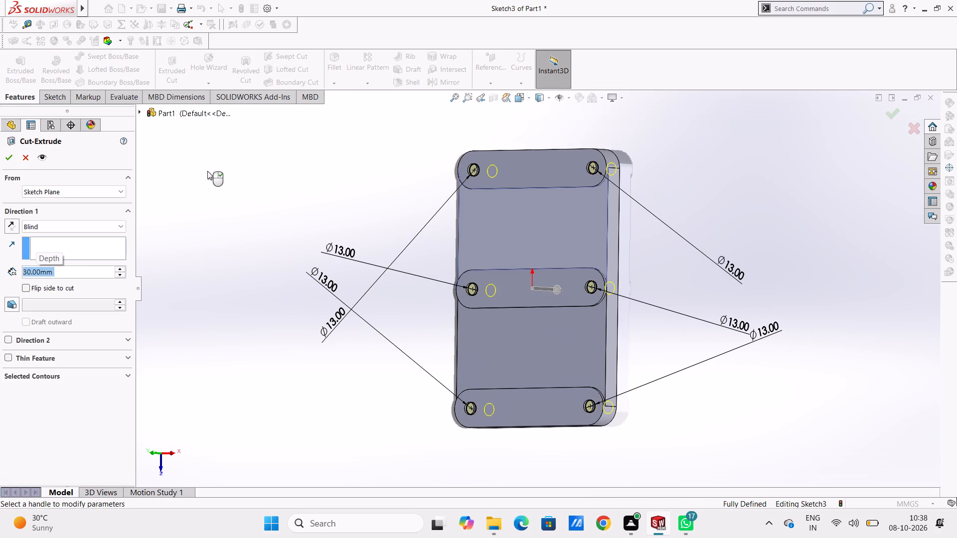
pyautogui.click(11, 159)
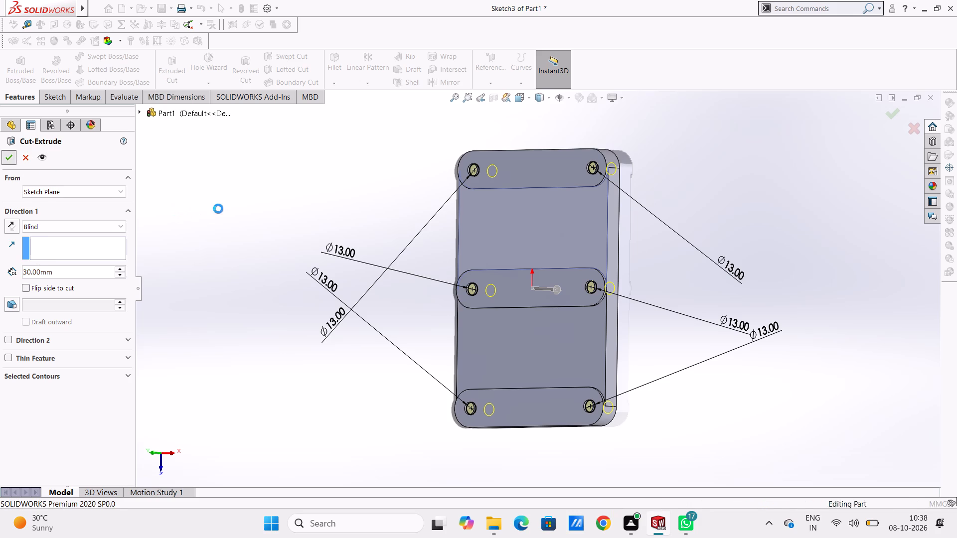
pyautogui.click(219, 209)
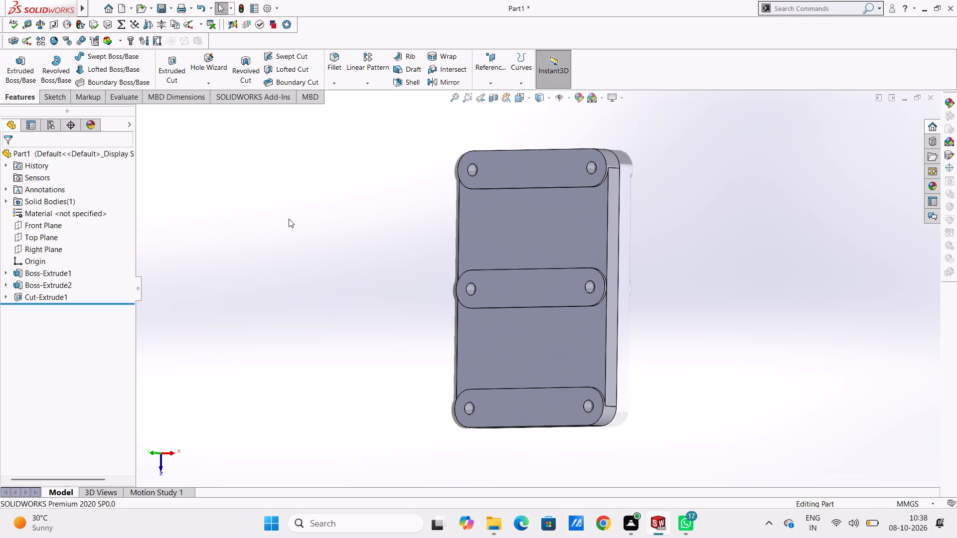
# Examine the six cut holes, the raised bands and the plate's sides from several oblique angles.
pyautogui.moveTo(292, 221); pyautogui.dragTo(324, 236, button='middle')
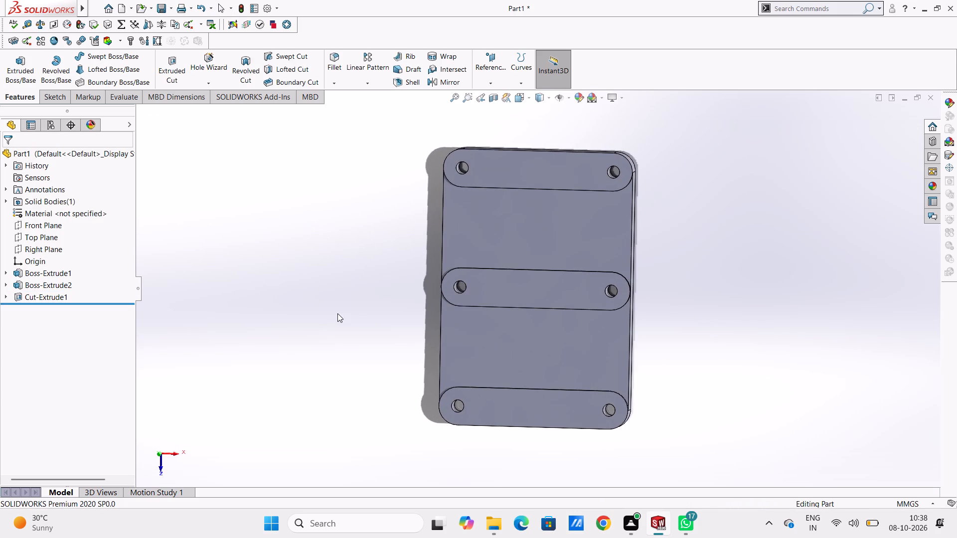
pyautogui.middleClick(337, 313)
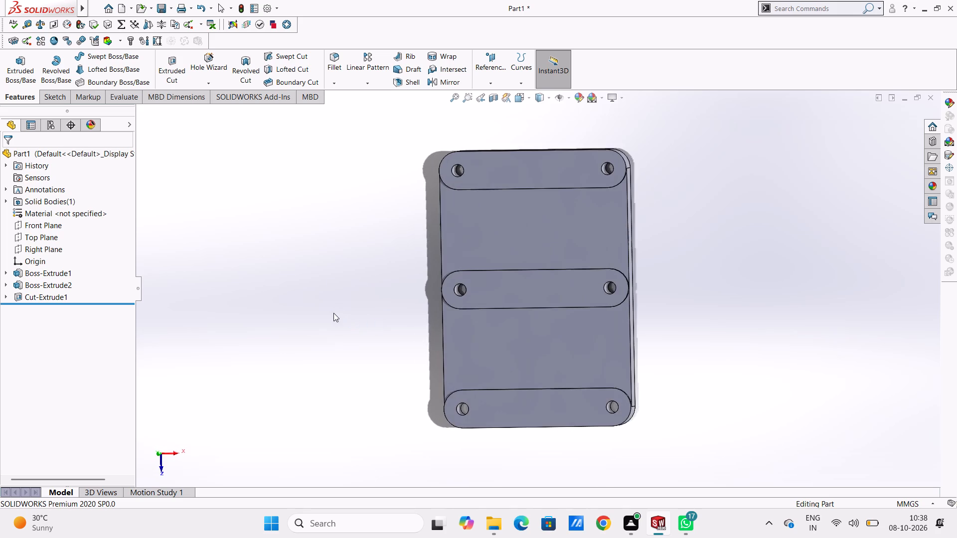
pyautogui.moveTo(360, 363); pyautogui.dragTo(435, 351, button='middle')
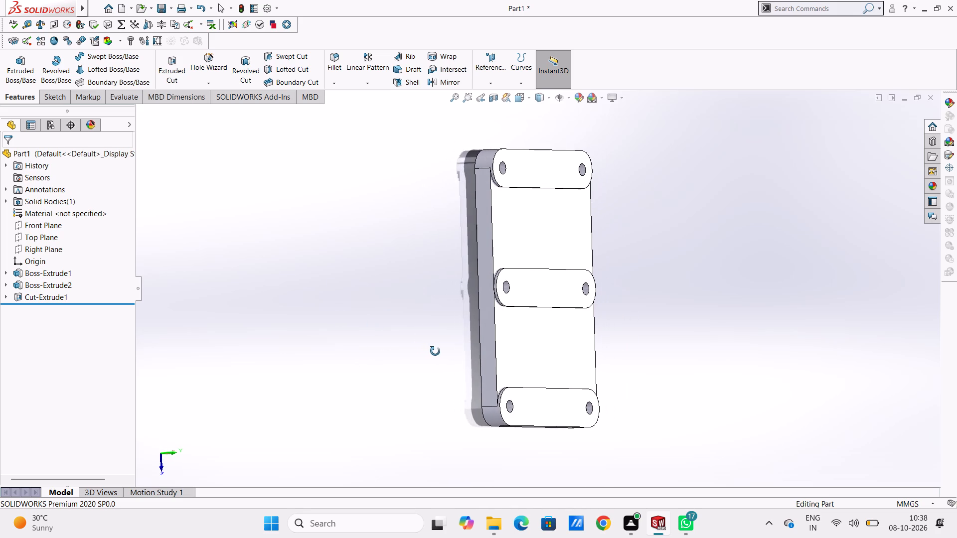
pyautogui.moveTo(435, 351); pyautogui.dragTo(423, 355, button='middle')
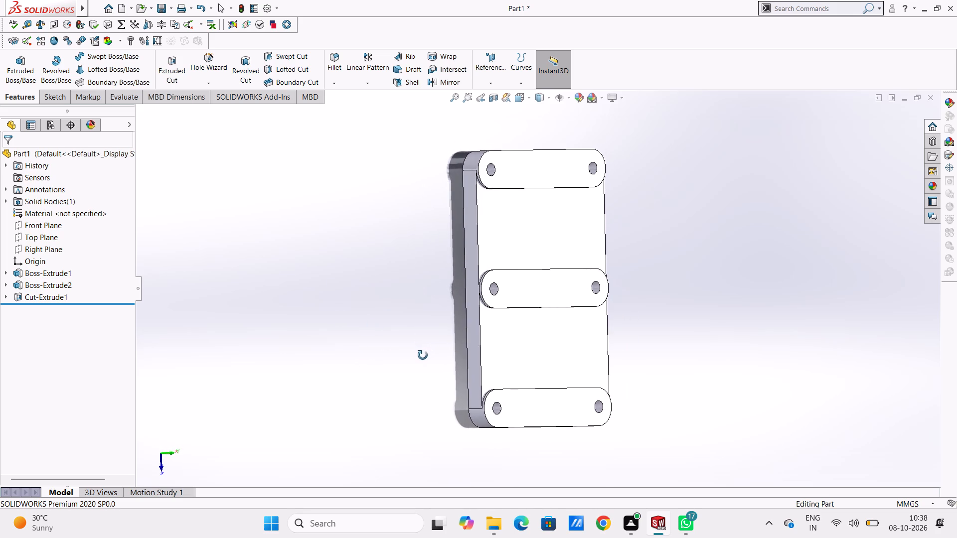
pyautogui.moveTo(423, 355); pyautogui.dragTo(403, 353, button='middle')
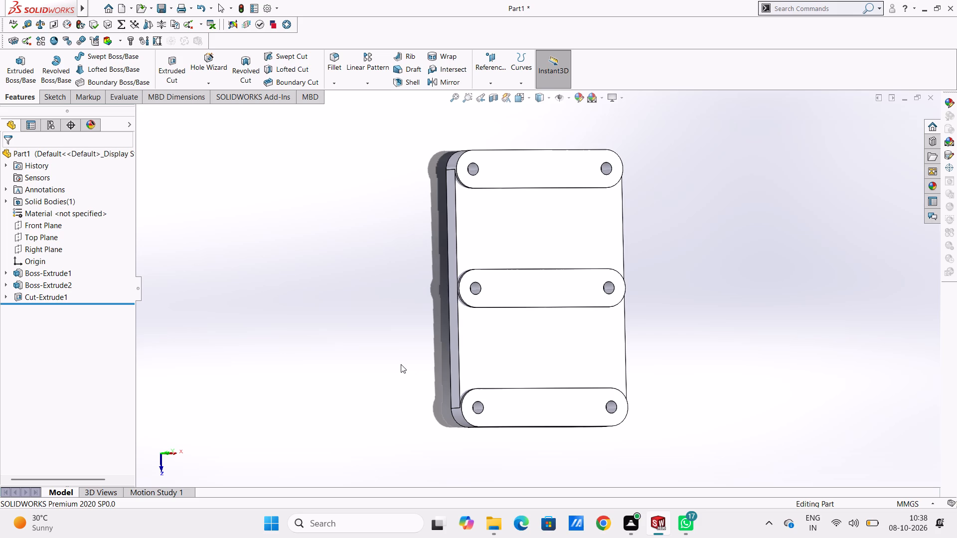
pyautogui.moveTo(416, 364); pyautogui.dragTo(444, 359, button='middle')
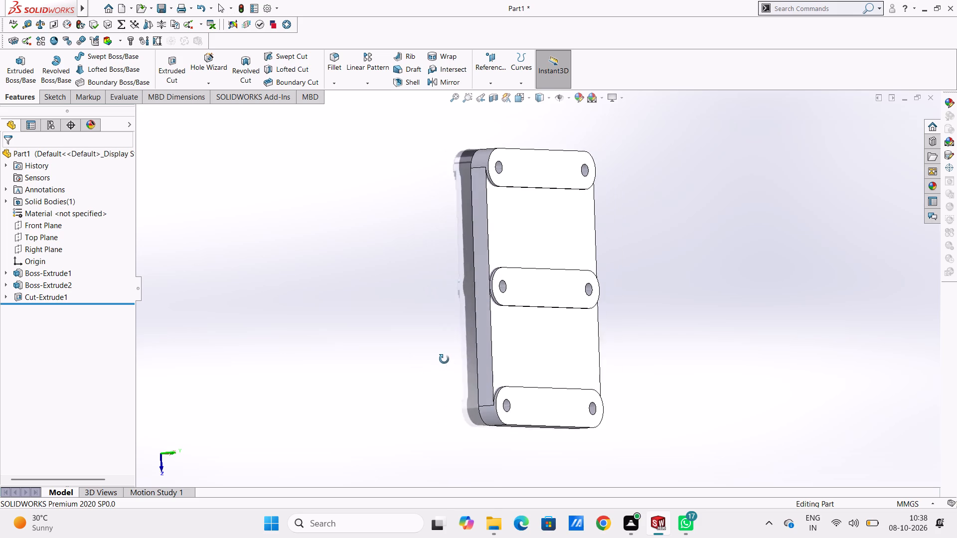
pyautogui.moveTo(444, 359); pyautogui.dragTo(376, 346, button='middle')
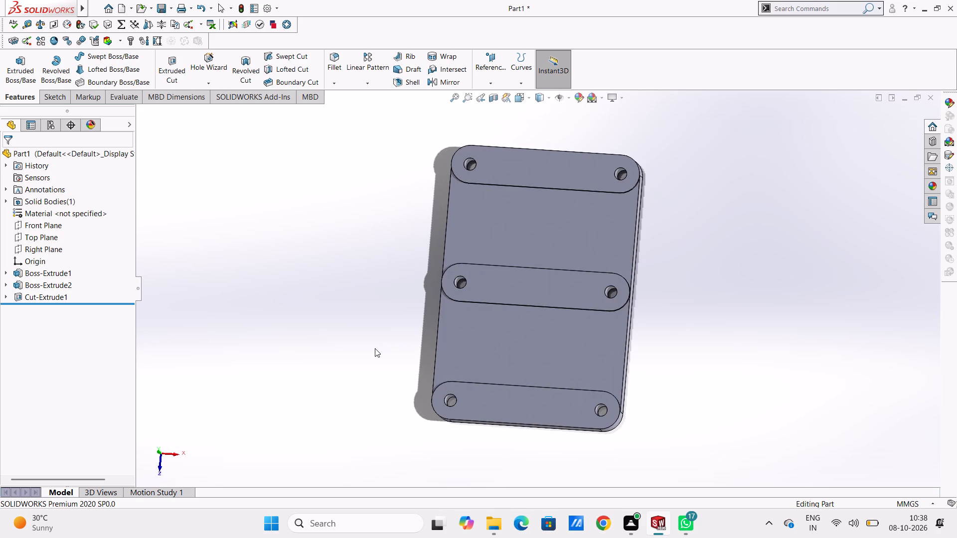
pyautogui.scroll(-1, 403, 287)
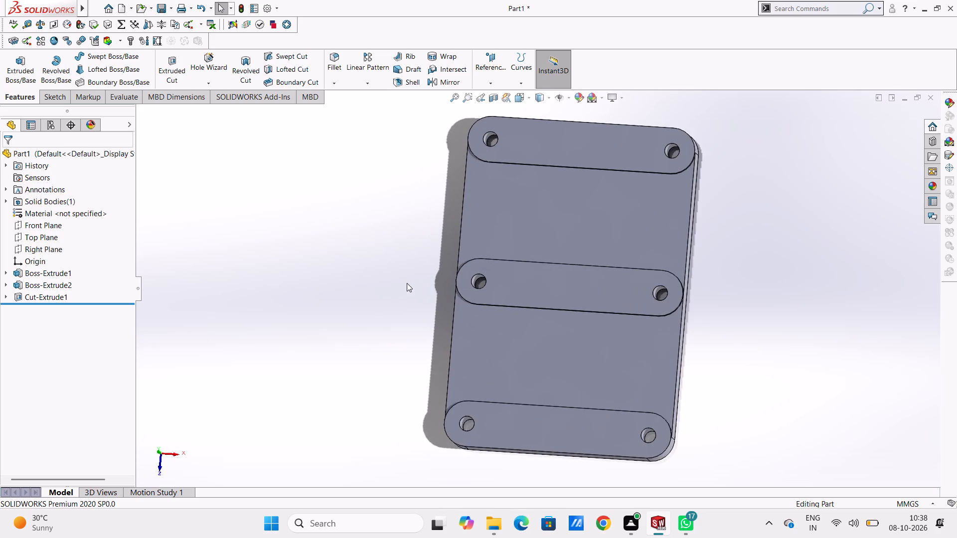
pyautogui.scroll(-1, 419, 307)
pyautogui.scroll(3, 417, 303)
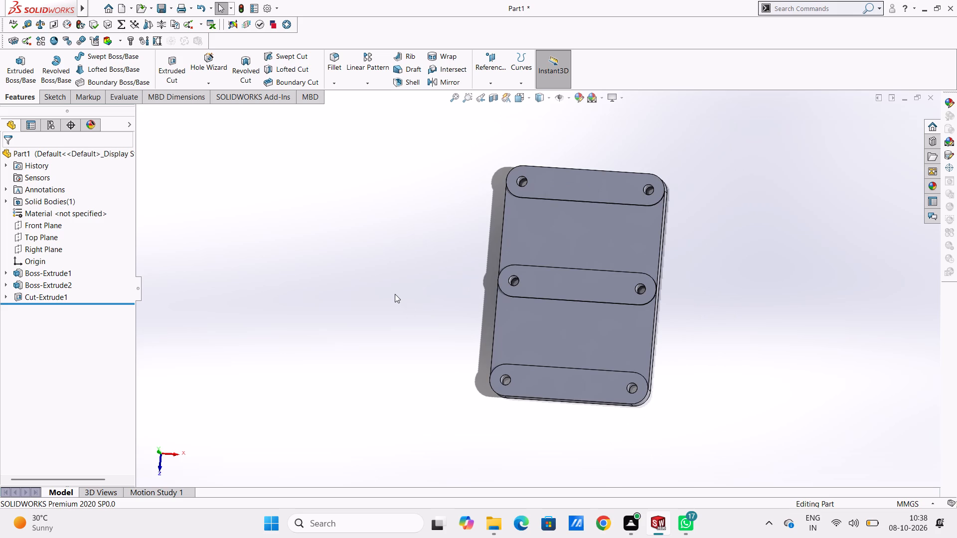
pyautogui.moveTo(409, 306); pyautogui.dragTo(422, 314, button='middle')
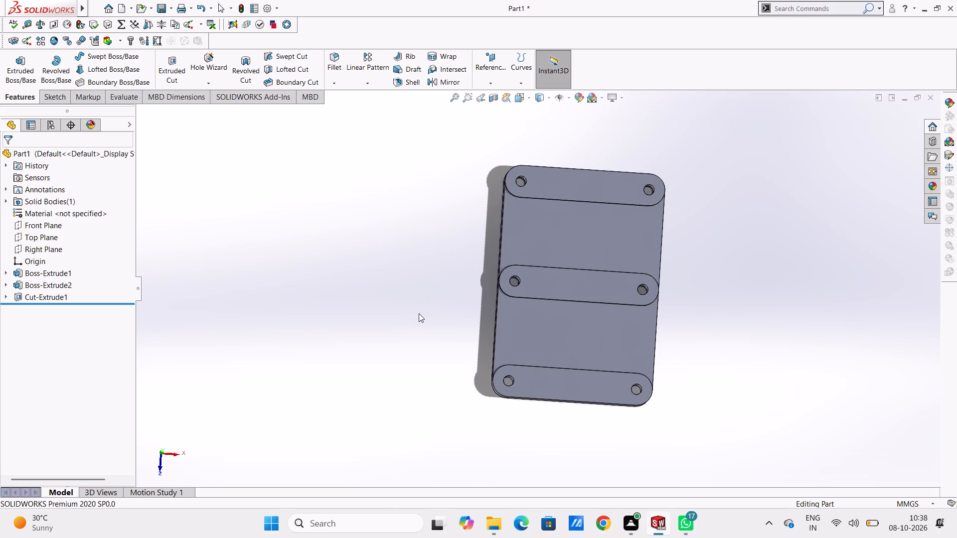
pyautogui.moveTo(450, 303); pyautogui.dragTo(371, 296, button='middle')
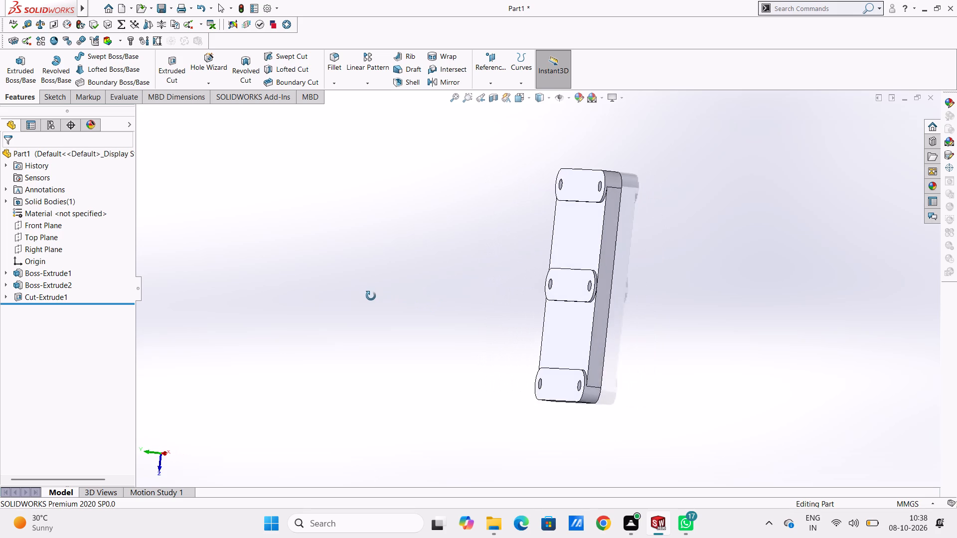
pyautogui.moveTo(371, 296); pyautogui.dragTo(442, 305, button='middle')
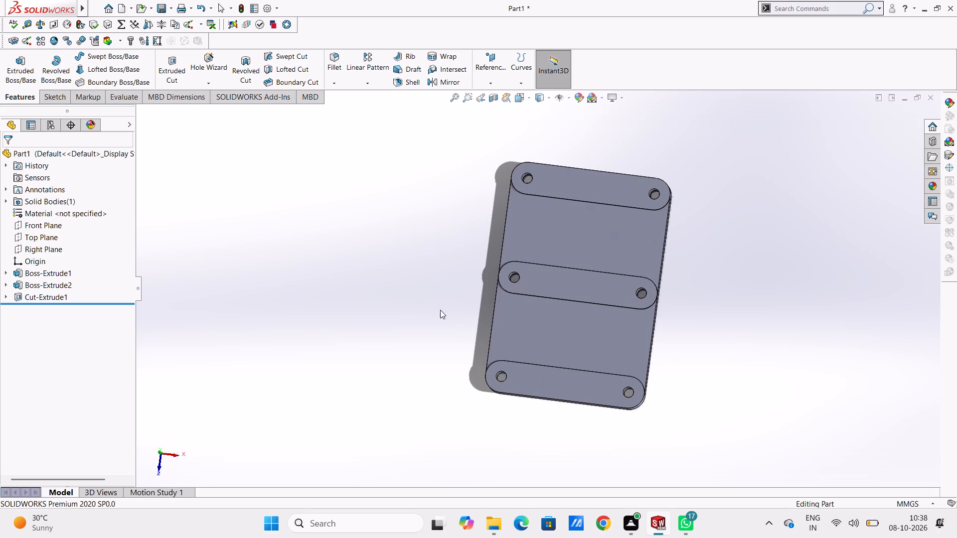
pyautogui.moveTo(437, 303); pyautogui.dragTo(447, 308, button='middle')
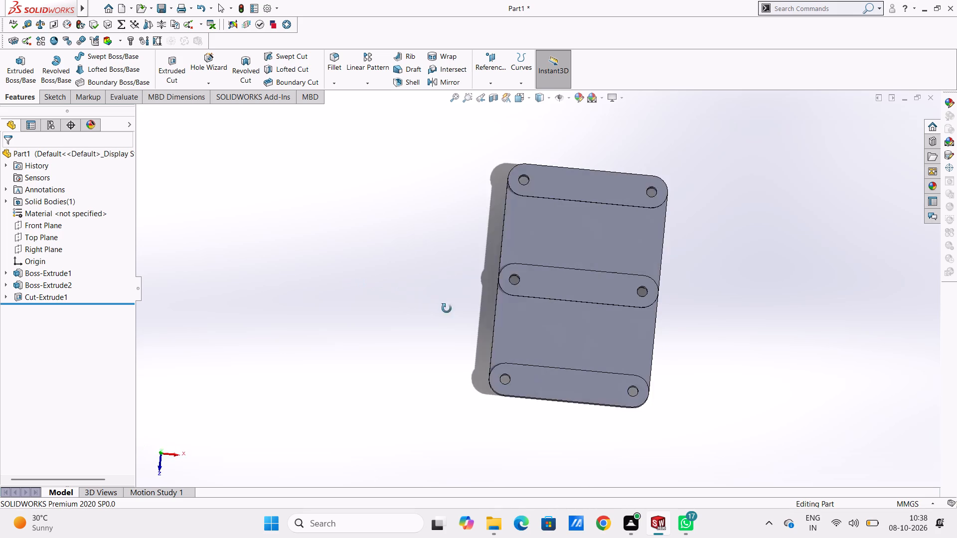
pyautogui.moveTo(447, 308); pyautogui.dragTo(475, 311, button='middle')
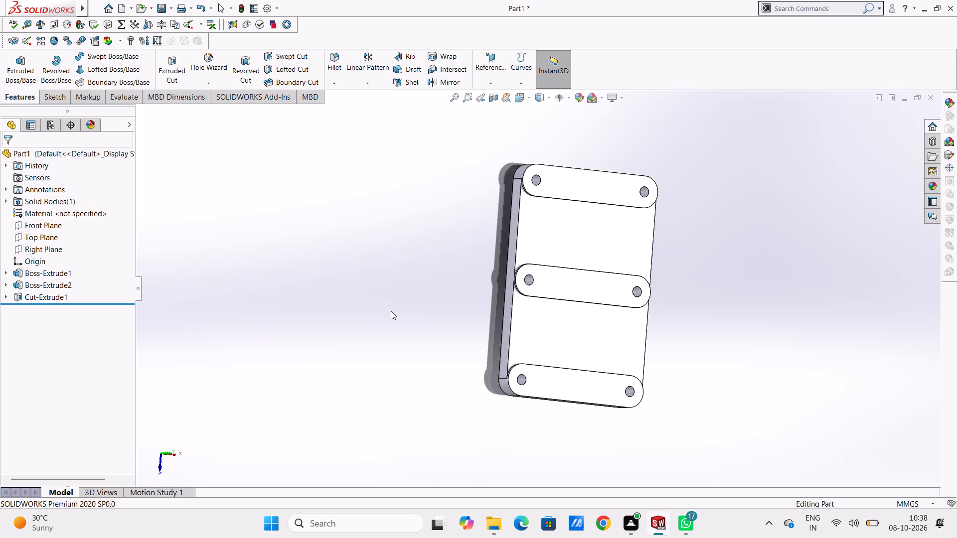
pyautogui.scroll(1, 418, 332)
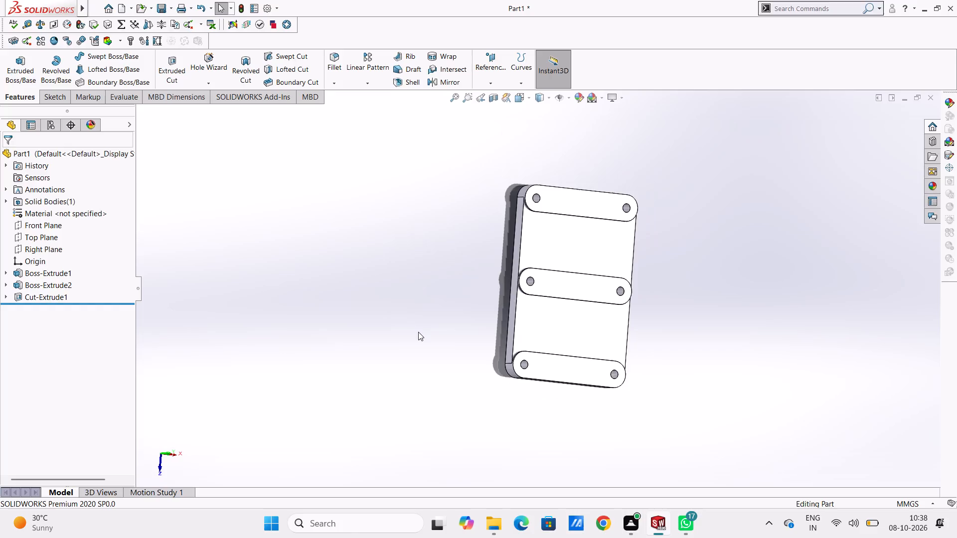
pyautogui.scroll(1, 418, 332)
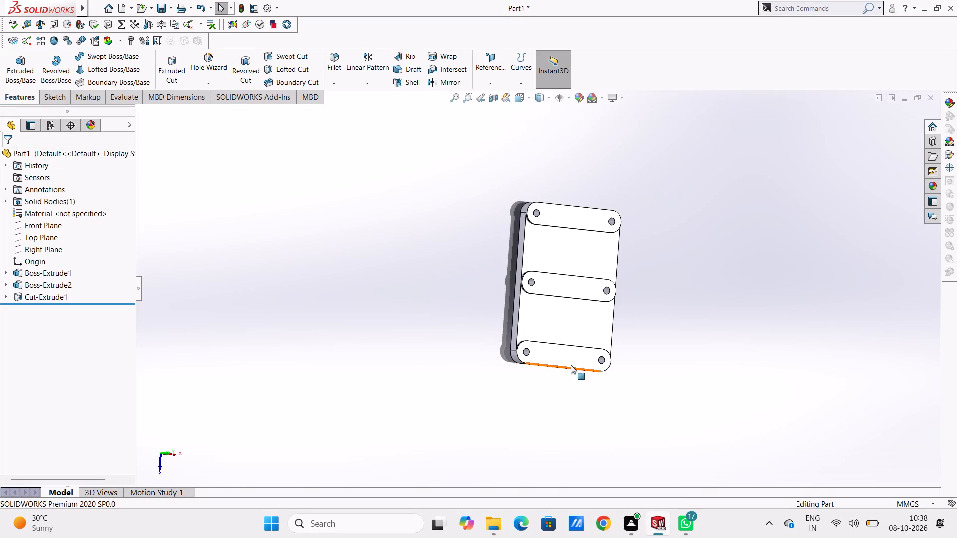
pyautogui.scroll(-1, 569, 389)
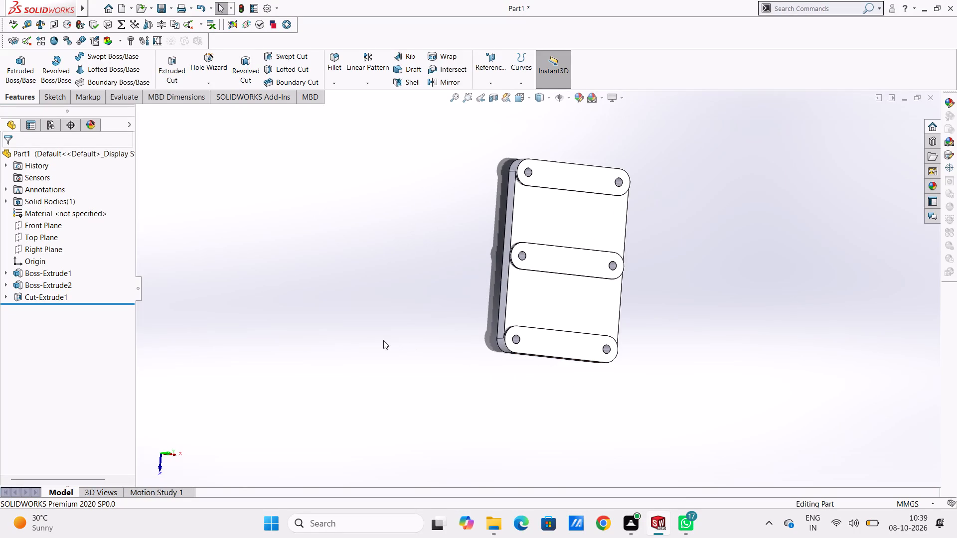
pyautogui.moveTo(383, 340); pyautogui.dragTo(421, 362, button='middle')
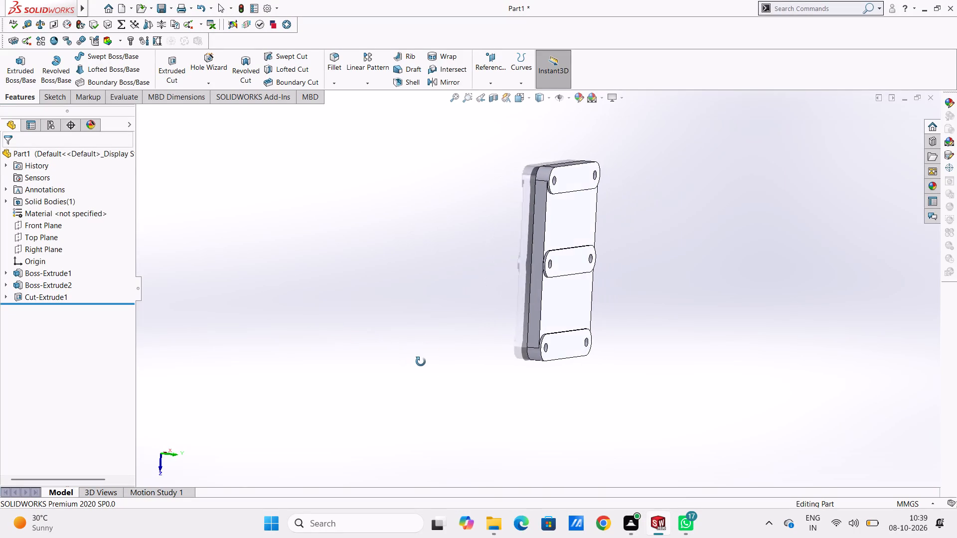
pyautogui.moveTo(421, 362); pyautogui.dragTo(380, 332, button='middle')
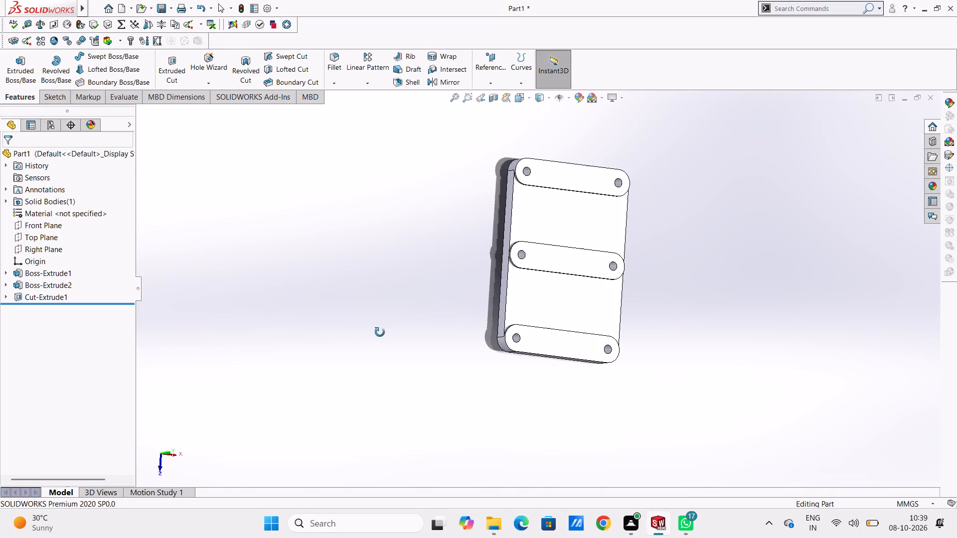
pyautogui.moveTo(380, 332); pyautogui.dragTo(344, 314, button='middle')
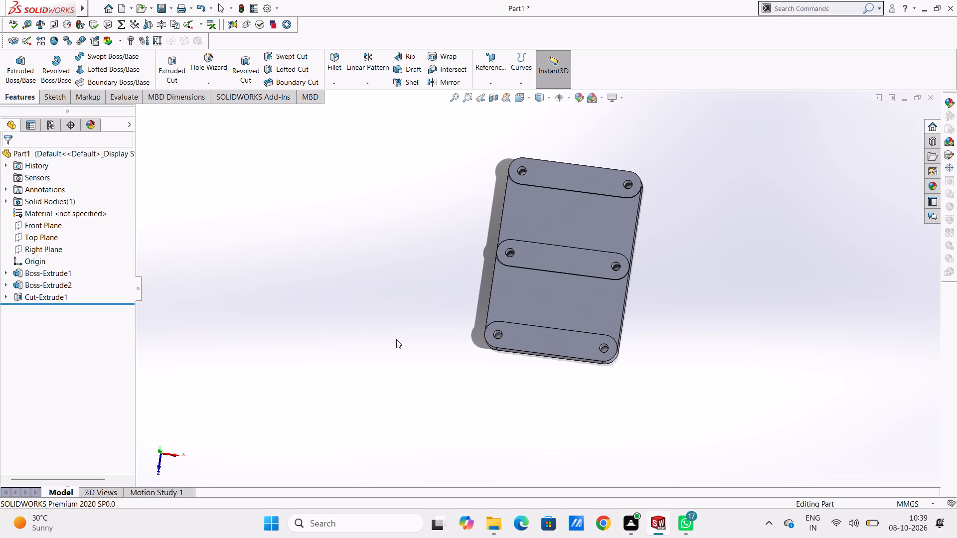
pyautogui.moveTo(399, 345); pyautogui.dragTo(389, 343, button='middle')
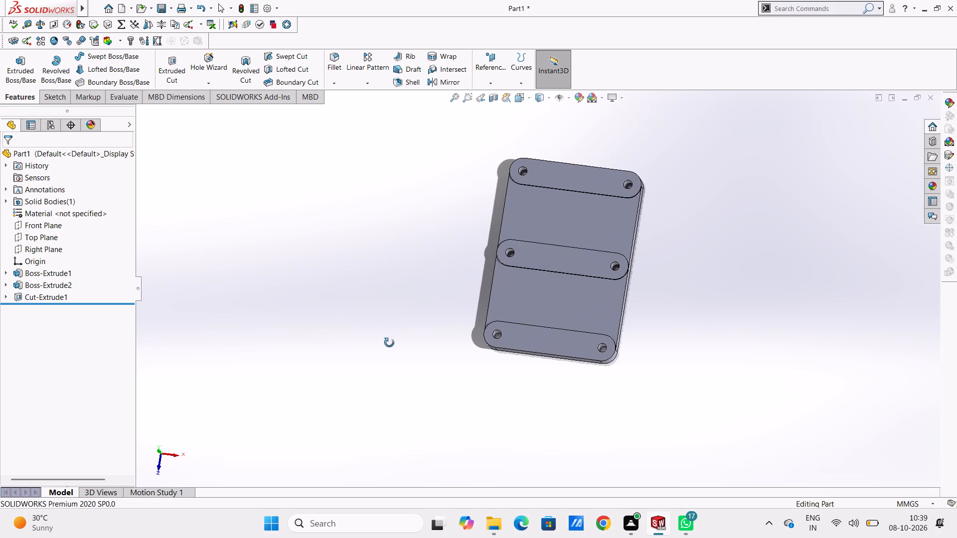
# Examine the plate's raised bands, holes and sides from several oblique angles and from the back.
pyautogui.moveTo(389, 343); pyautogui.dragTo(407, 348, button='middle')
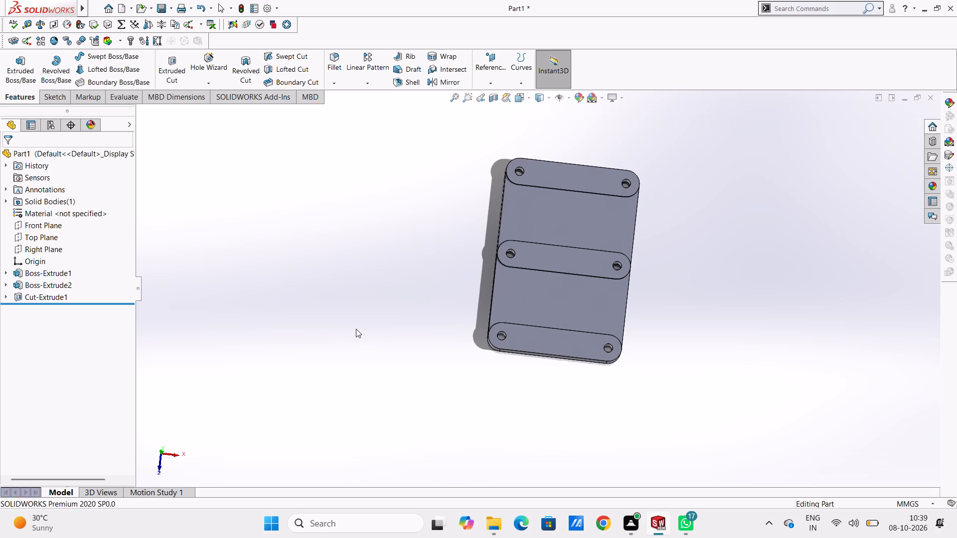
pyautogui.moveTo(371, 339); pyautogui.dragTo(306, 298, button='middle')
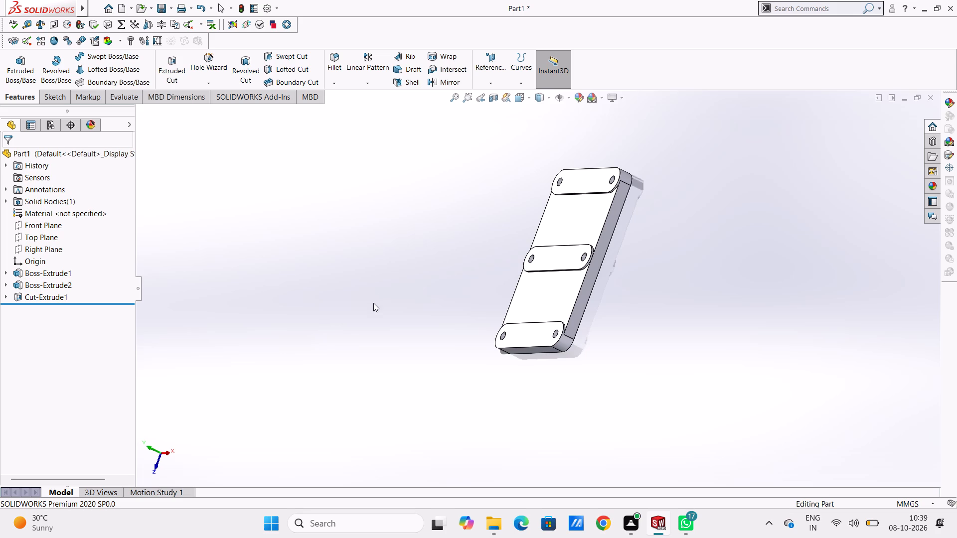
pyautogui.moveTo(365, 305); pyautogui.dragTo(406, 316, button='middle')
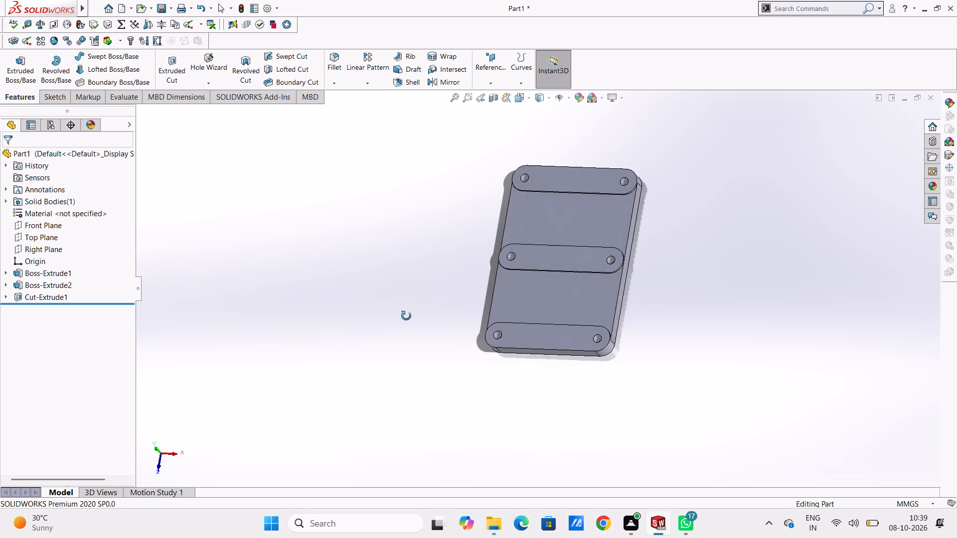
pyautogui.moveTo(406, 316); pyautogui.dragTo(351, 298, button='middle')
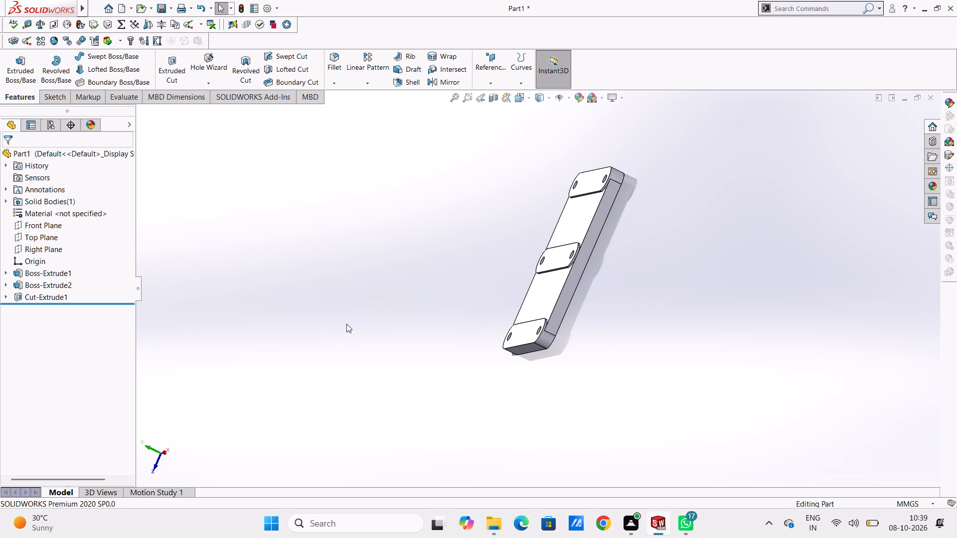
pyautogui.scroll(-1, 379, 280)
pyautogui.moveTo(387, 284); pyautogui.dragTo(526, 281, button='middle')
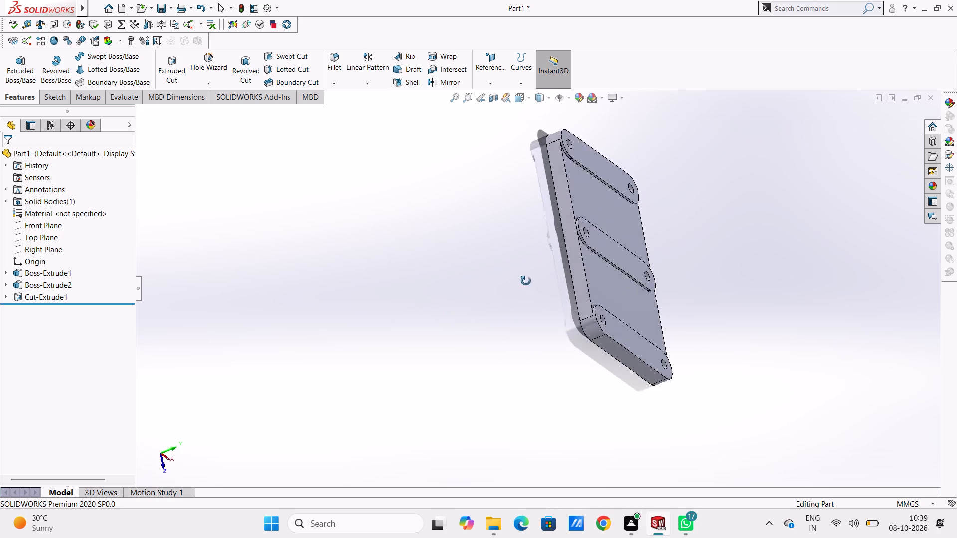
pyautogui.moveTo(526, 281); pyautogui.dragTo(429, 258, button='middle')
pyautogui.scroll(1, 429, 258)
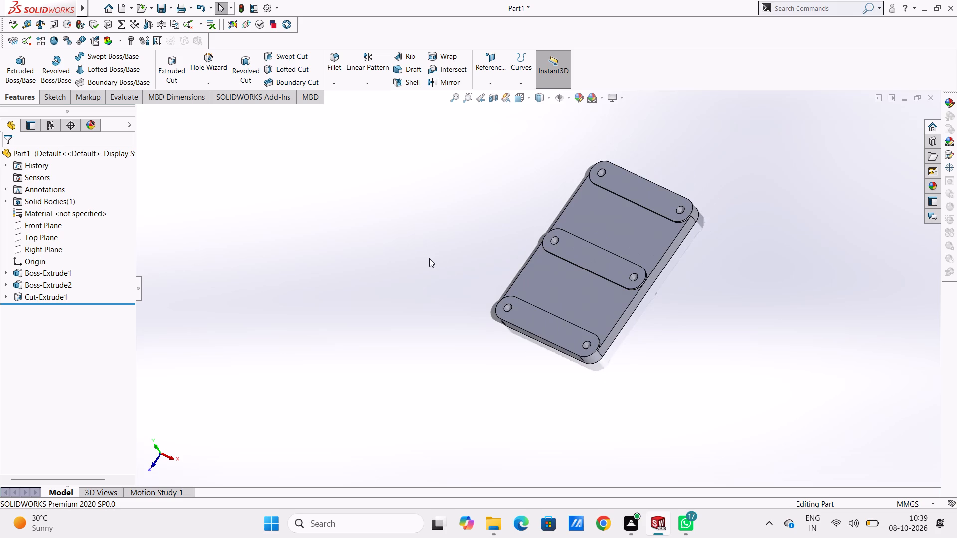
pyautogui.hotkey('ctrl', '1')
pyautogui.hotkey('ctrl', '2')
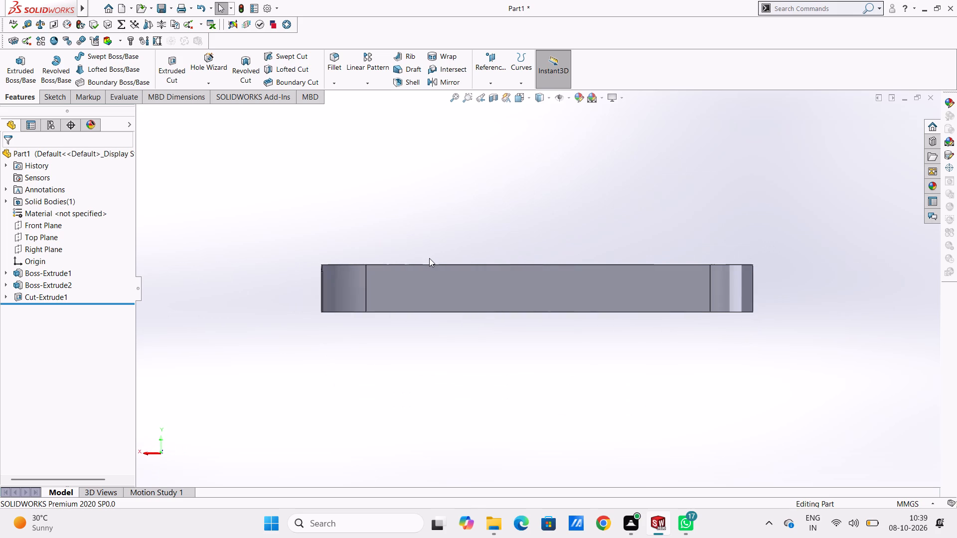
pyautogui.hotkey('ctrl', '2')
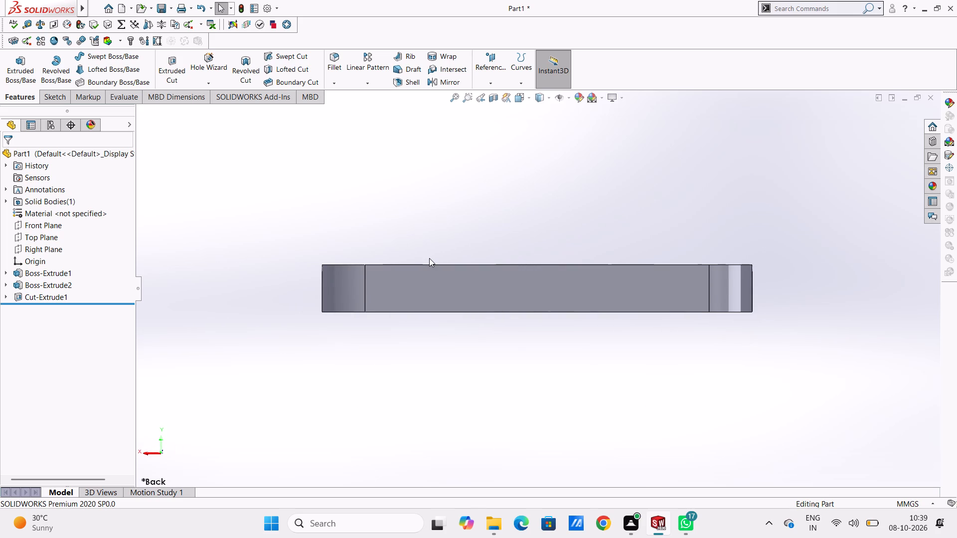
pyautogui.scroll(3, 429, 239)
pyautogui.moveTo(438, 236); pyautogui.dragTo(481, 266, button='middle')
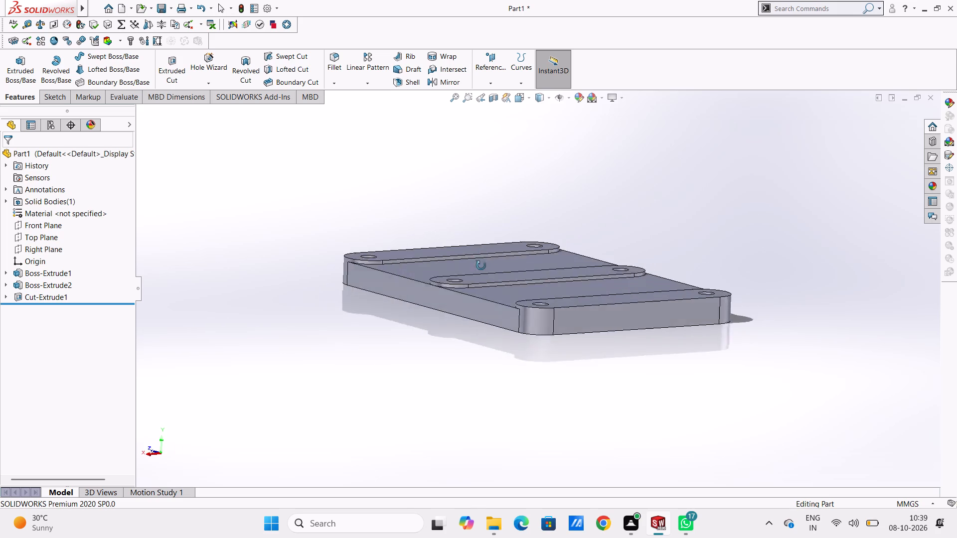
pyautogui.moveTo(481, 266); pyautogui.dragTo(568, 334, button='middle')
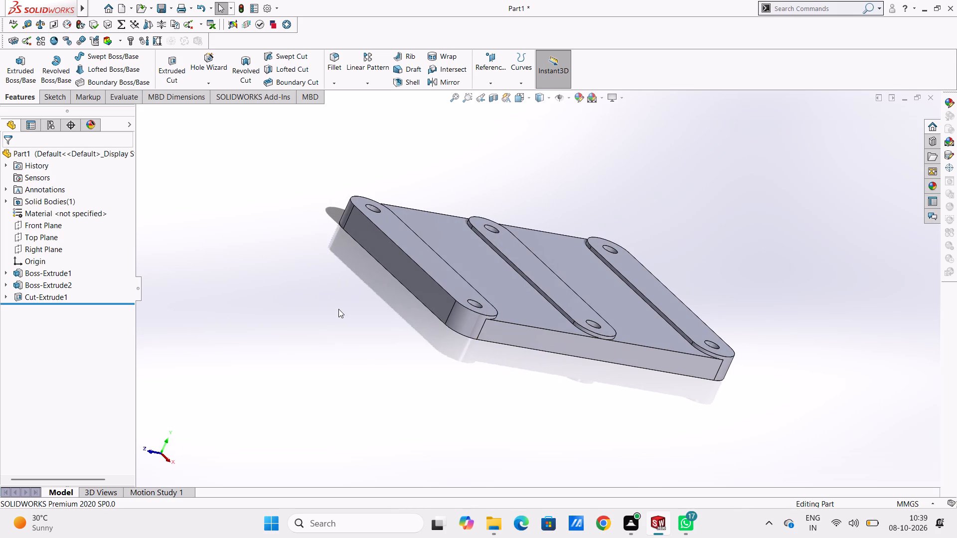
pyautogui.hotkey('ctrl', '2')
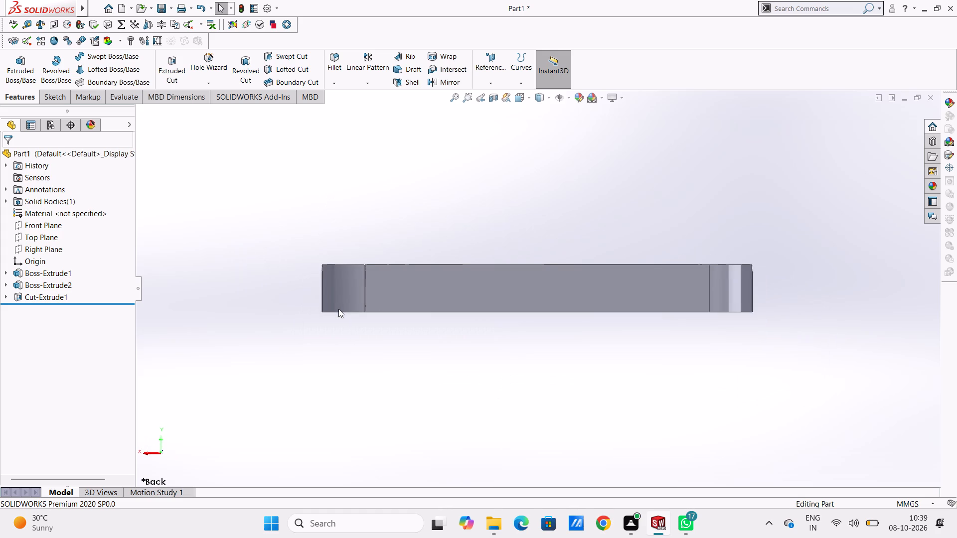
pyautogui.hotkey('ctrl', '2')
pyautogui.hotkey('ctrl', '2')
# Start a sketch on the plate's long flat side face, seen from the right.
pyautogui.hotkey('ctrl', '4')
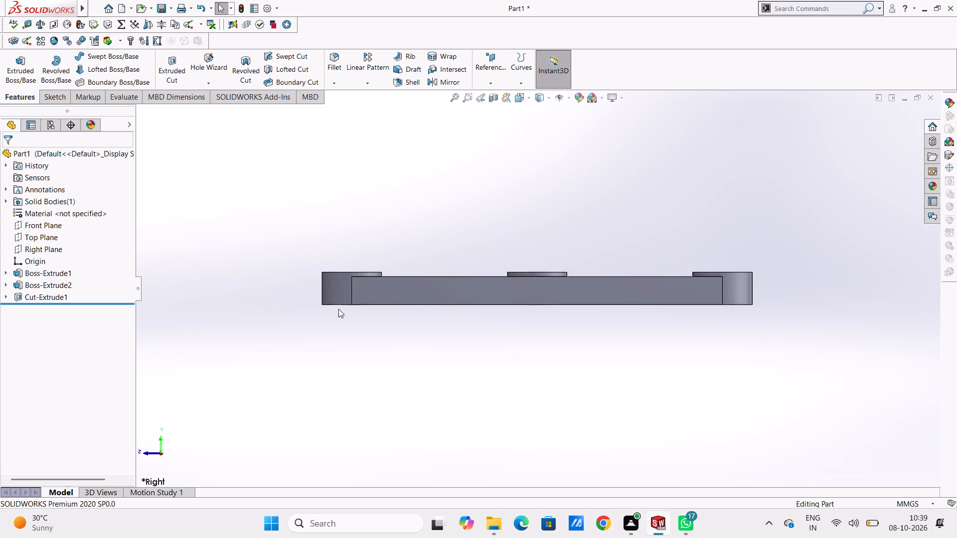
pyautogui.click(466, 297)
pyautogui.click(510, 271)
pyautogui.click(461, 234)
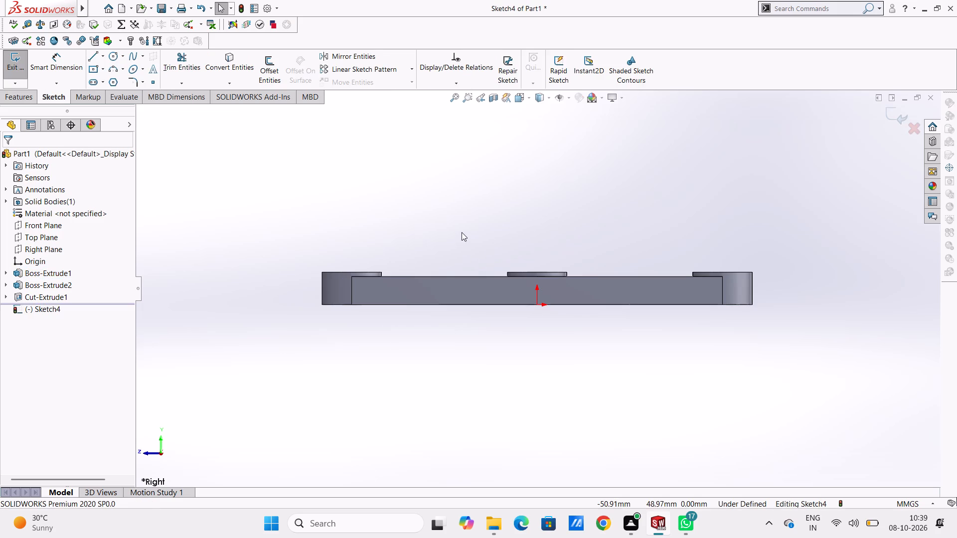
pyautogui.scroll(2, 522, 338)
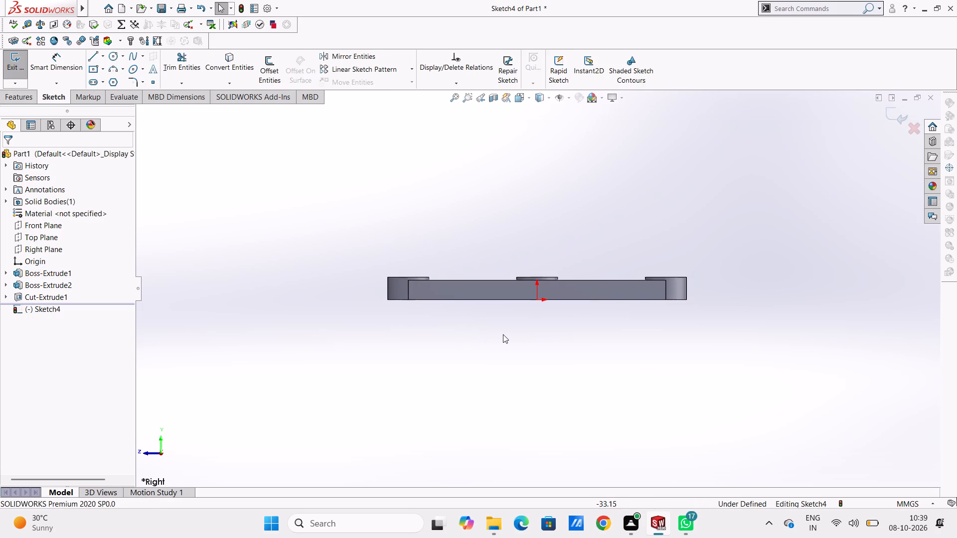
pyautogui.scroll(-1, 504, 328)
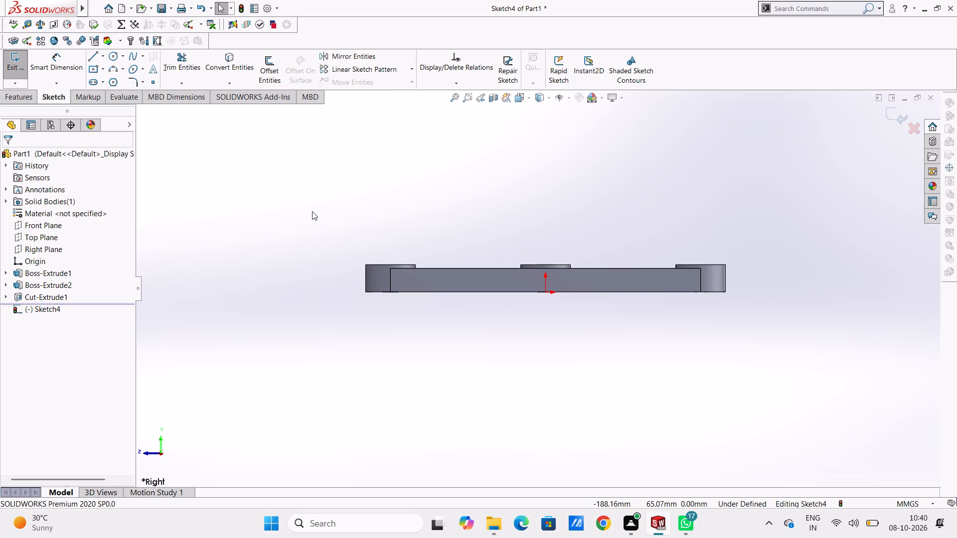
pyautogui.scroll(1, 313, 209)
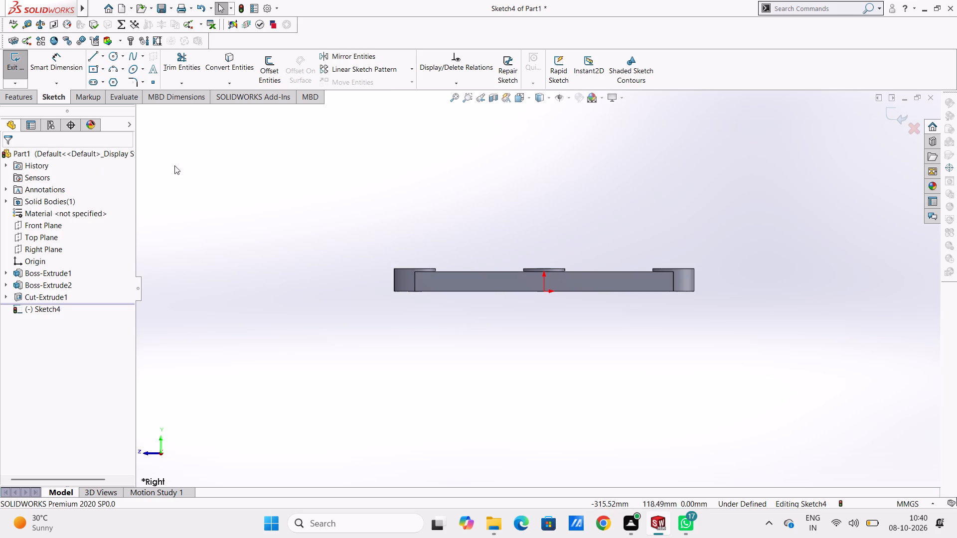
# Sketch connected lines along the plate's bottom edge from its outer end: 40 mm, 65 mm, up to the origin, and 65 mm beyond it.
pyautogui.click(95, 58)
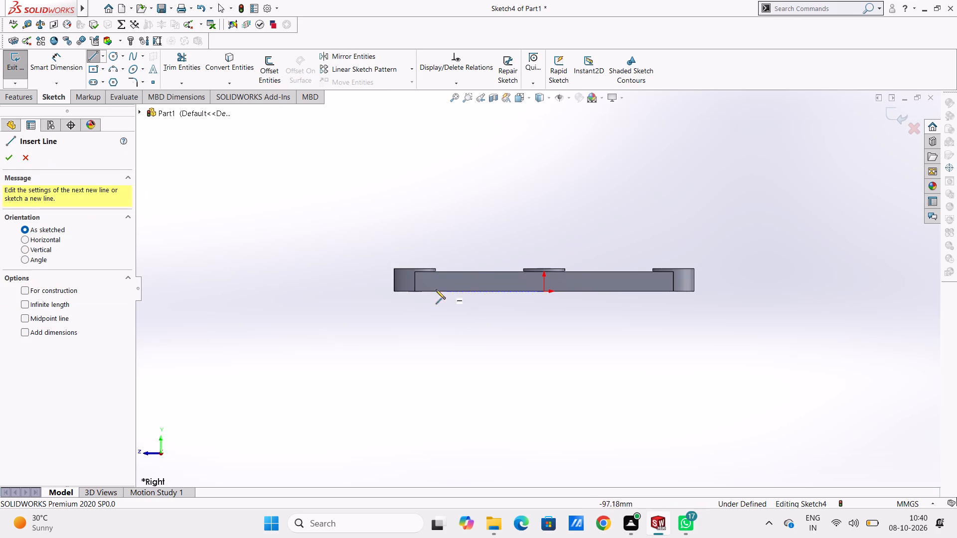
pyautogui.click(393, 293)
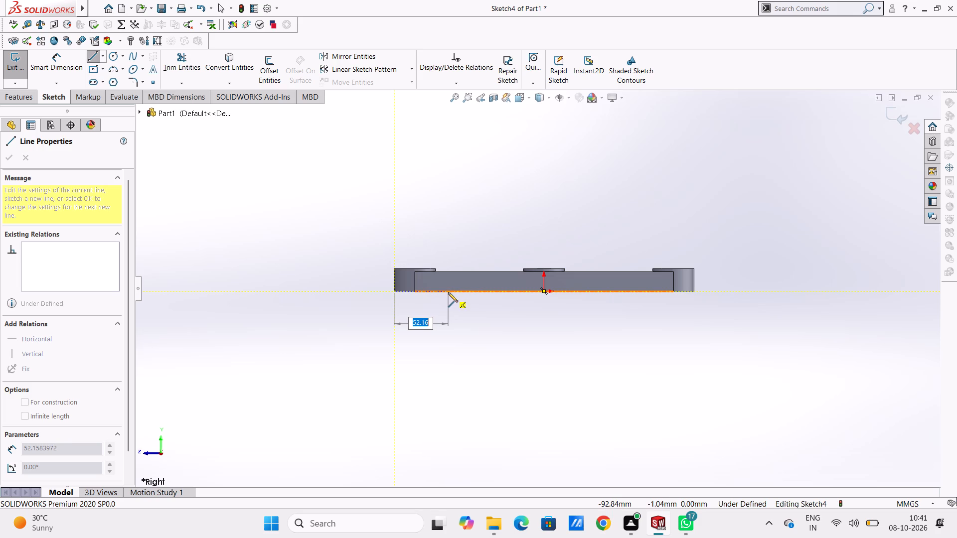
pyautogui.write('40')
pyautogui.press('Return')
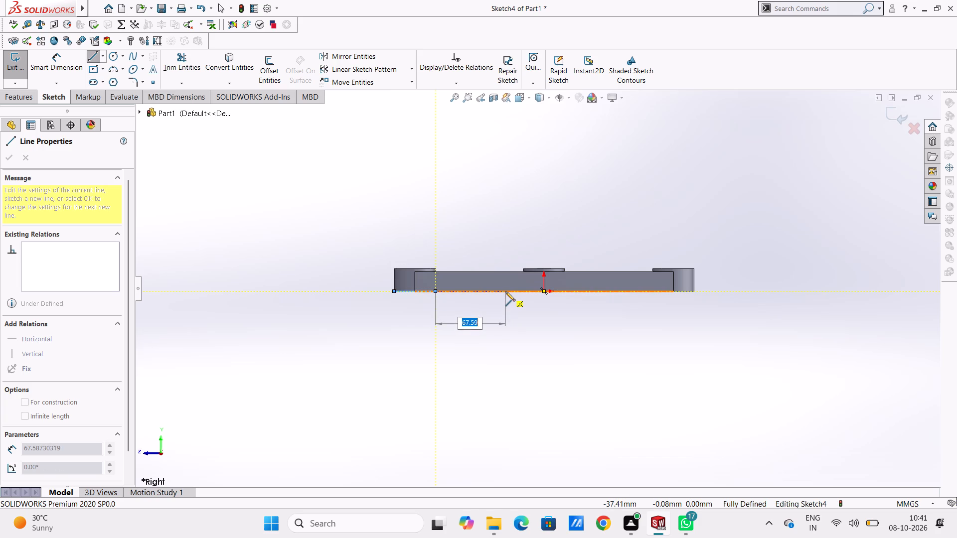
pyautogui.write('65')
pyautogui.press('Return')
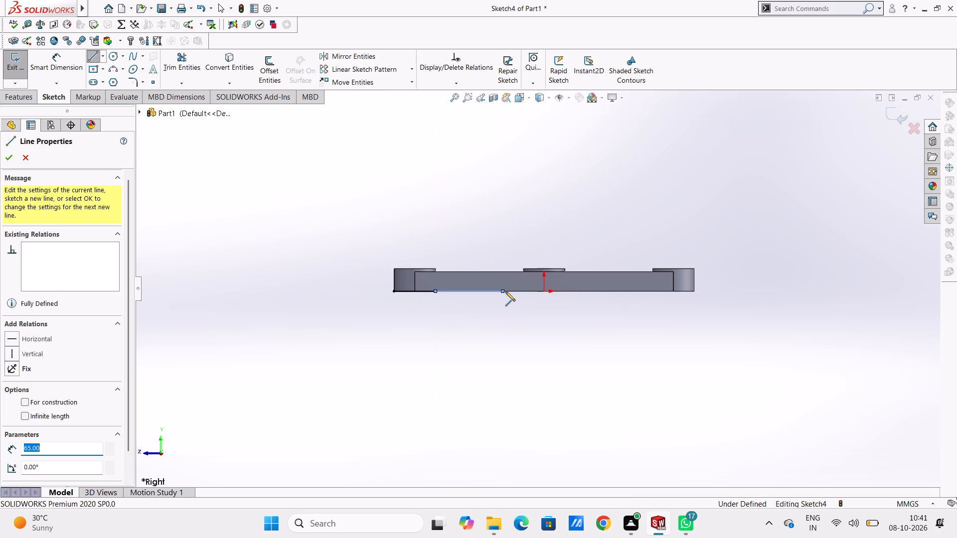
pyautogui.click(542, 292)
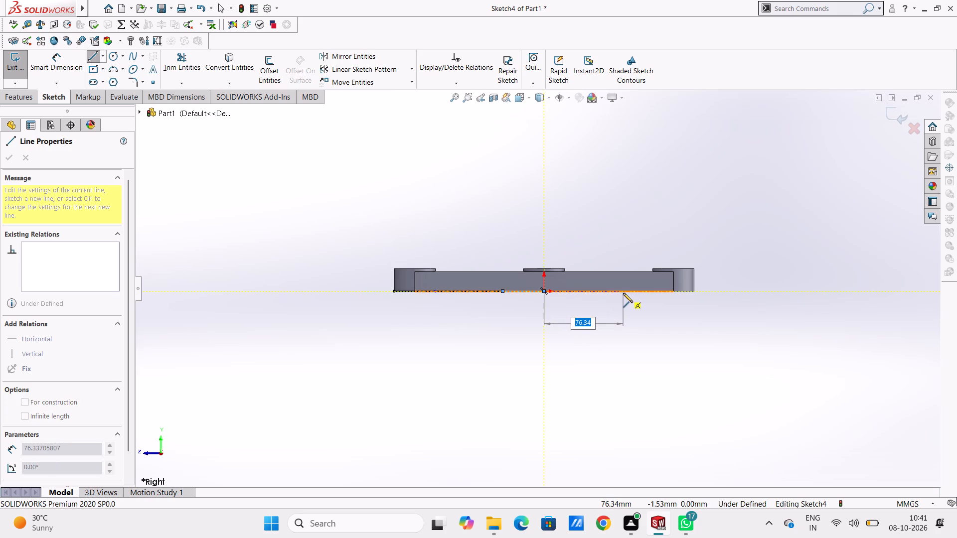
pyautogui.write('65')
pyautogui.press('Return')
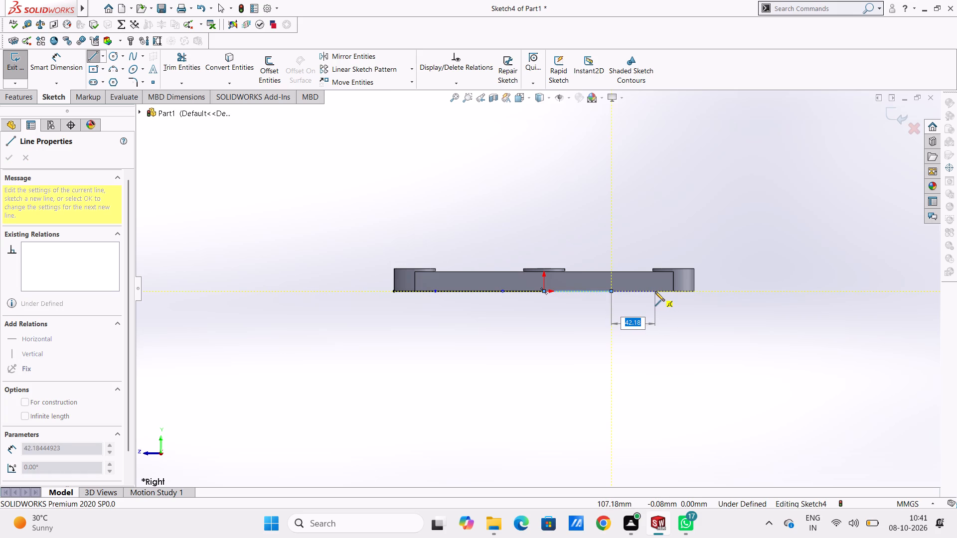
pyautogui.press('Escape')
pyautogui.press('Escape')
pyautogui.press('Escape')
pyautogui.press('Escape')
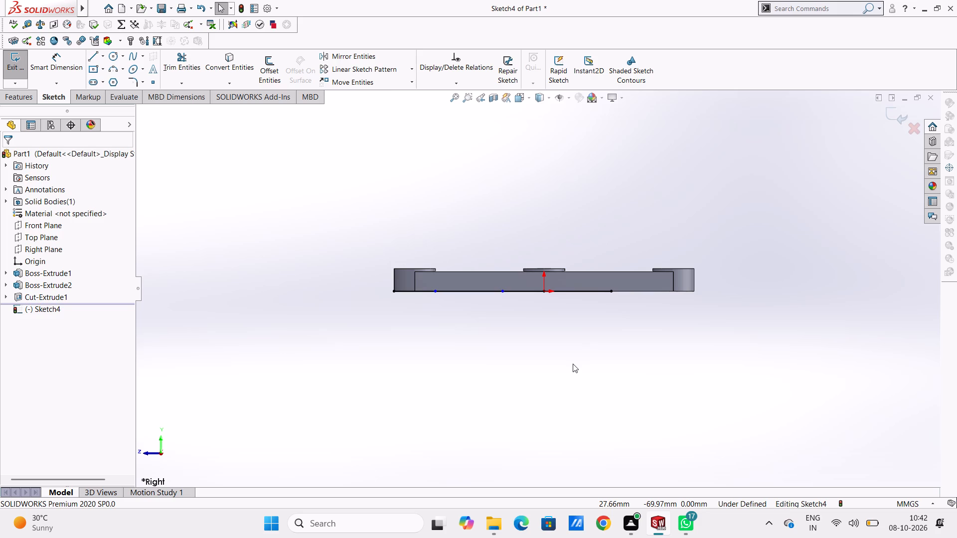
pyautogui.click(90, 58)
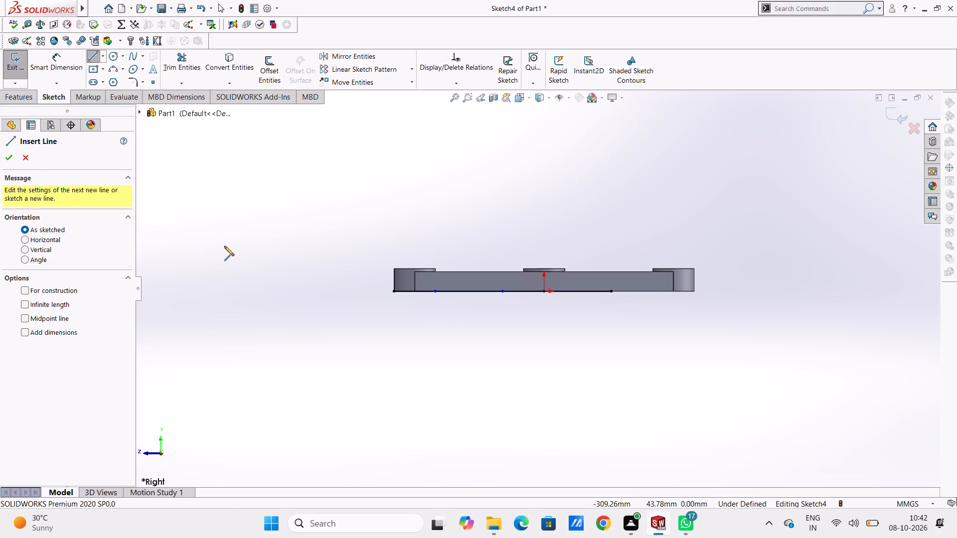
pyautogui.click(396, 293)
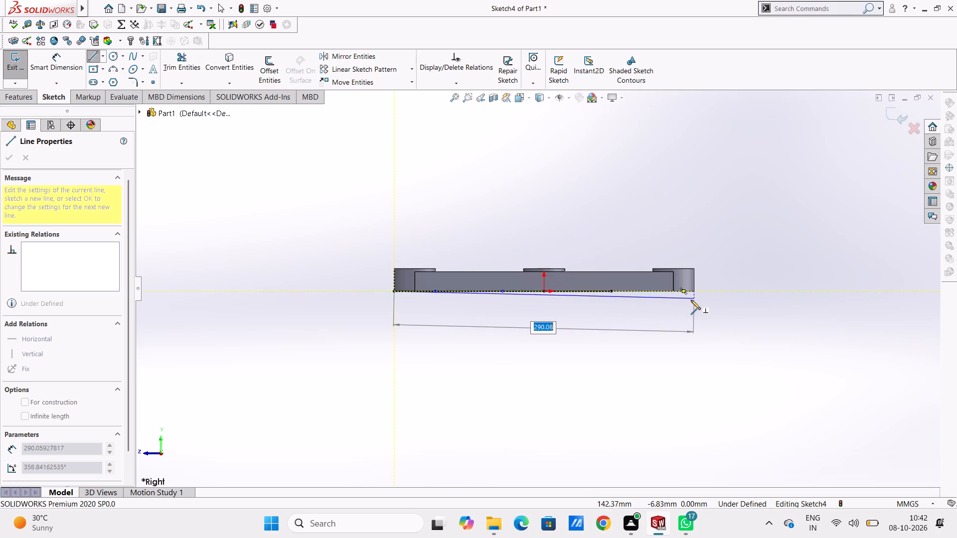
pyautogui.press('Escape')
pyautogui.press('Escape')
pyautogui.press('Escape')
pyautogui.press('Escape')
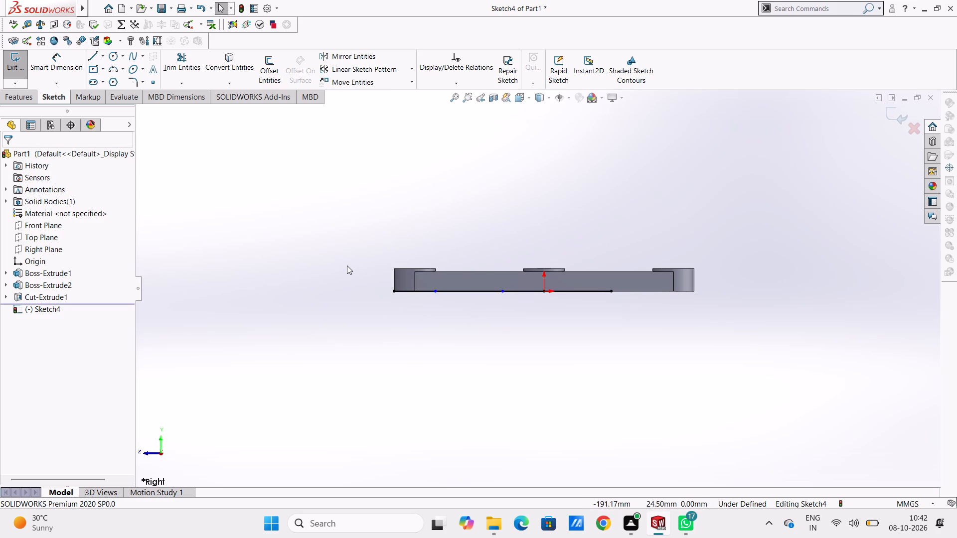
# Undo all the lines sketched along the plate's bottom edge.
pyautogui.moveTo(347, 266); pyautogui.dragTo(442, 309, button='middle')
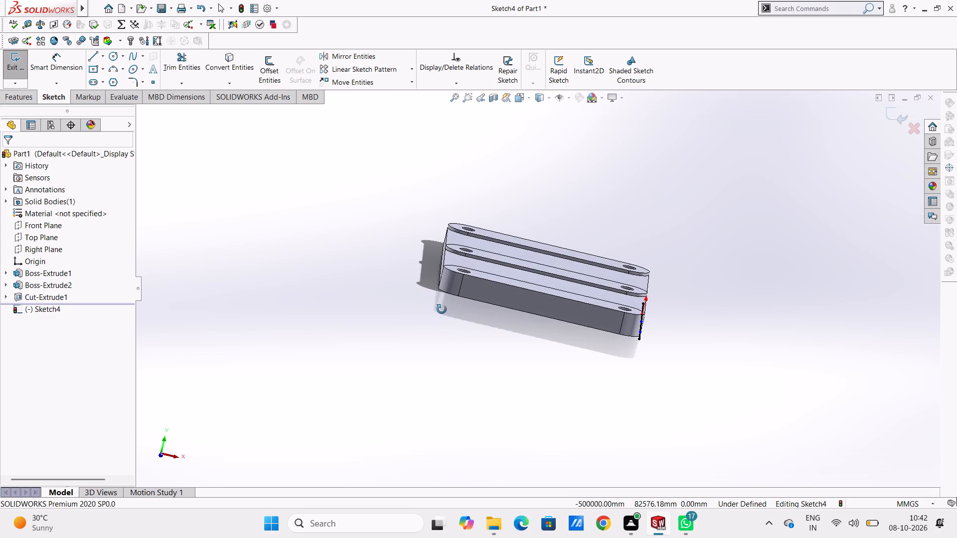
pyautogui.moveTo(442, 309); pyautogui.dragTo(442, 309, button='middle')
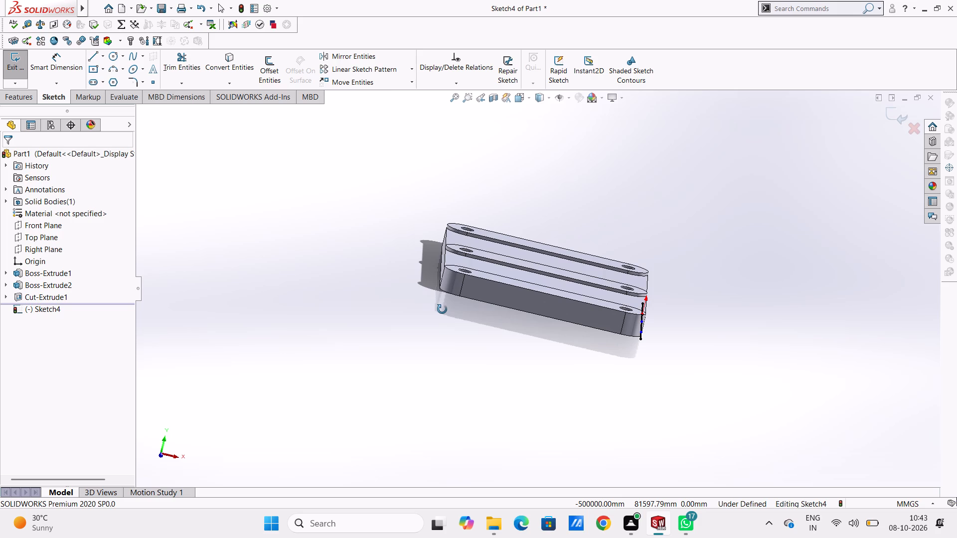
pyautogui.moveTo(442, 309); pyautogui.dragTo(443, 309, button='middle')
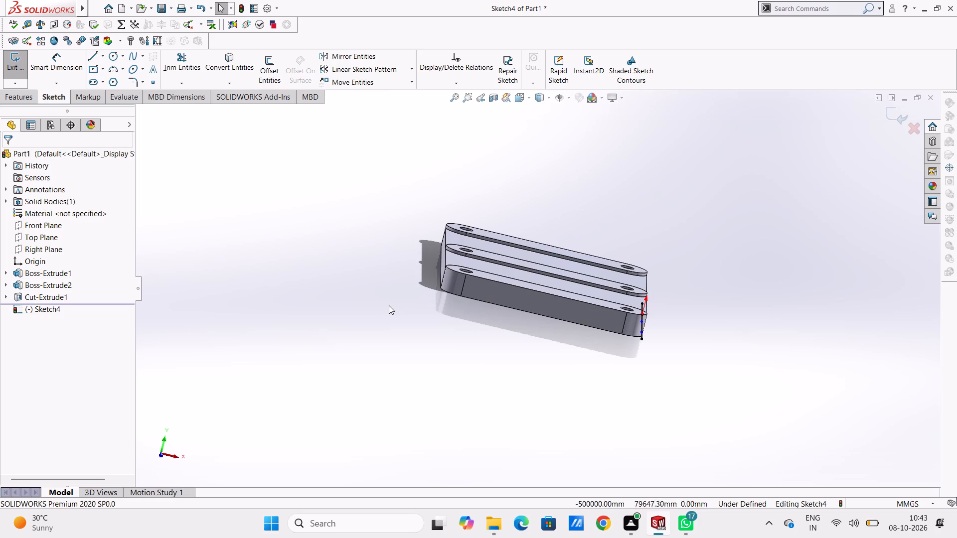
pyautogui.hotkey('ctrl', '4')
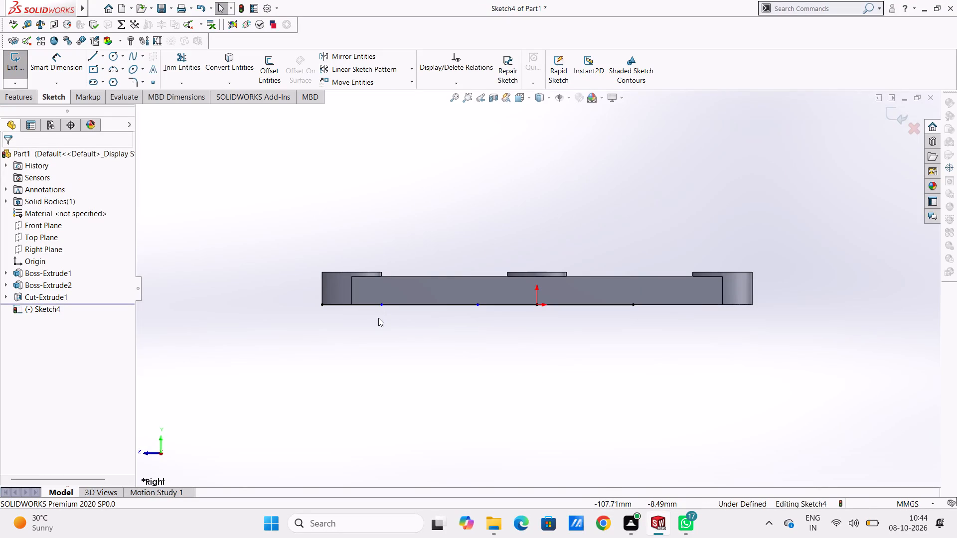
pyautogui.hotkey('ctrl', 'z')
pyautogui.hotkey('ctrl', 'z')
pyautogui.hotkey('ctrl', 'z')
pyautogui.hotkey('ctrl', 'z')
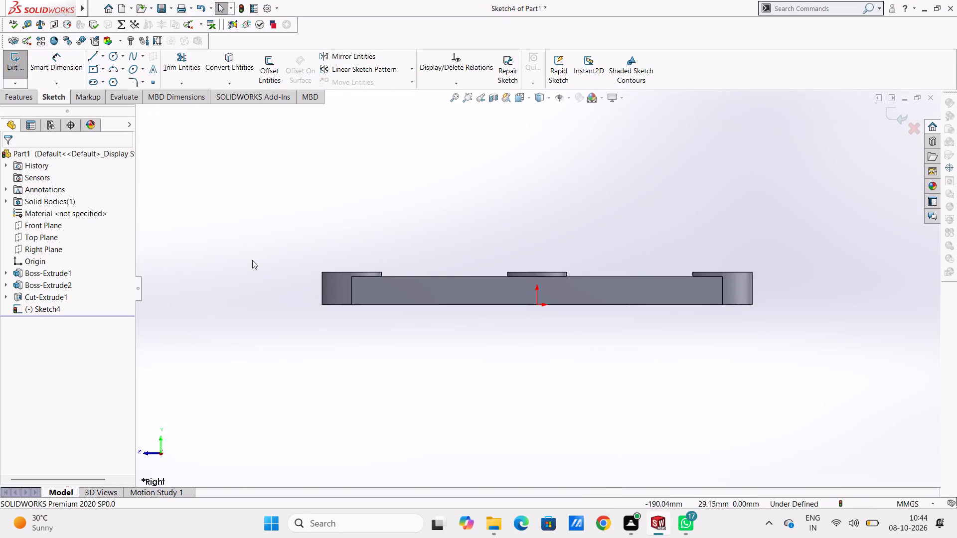
# Sketch five connected lines along the flat side face's bottom edge from its +Z end: 40, 65, 40, 65 and 40 mm.
pyautogui.click(89, 55)
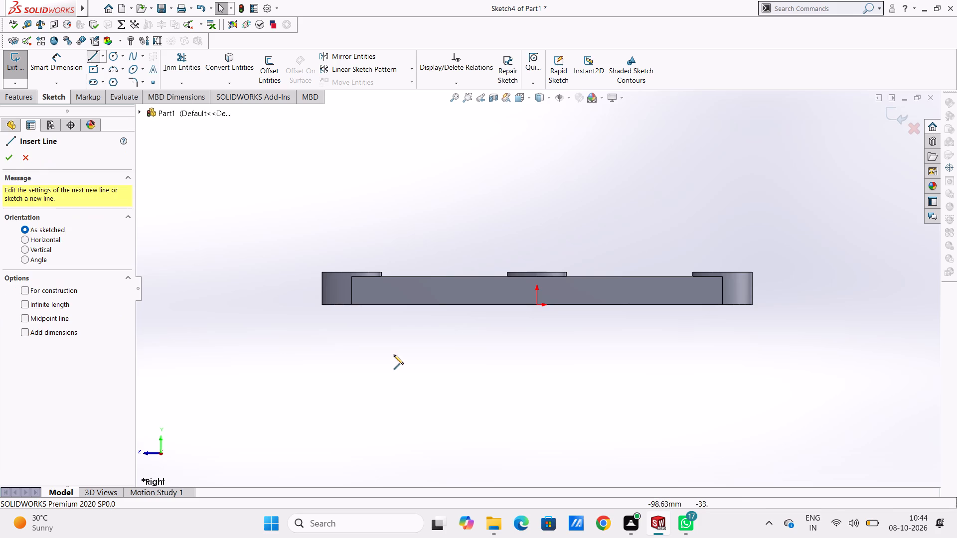
pyautogui.click(351, 305)
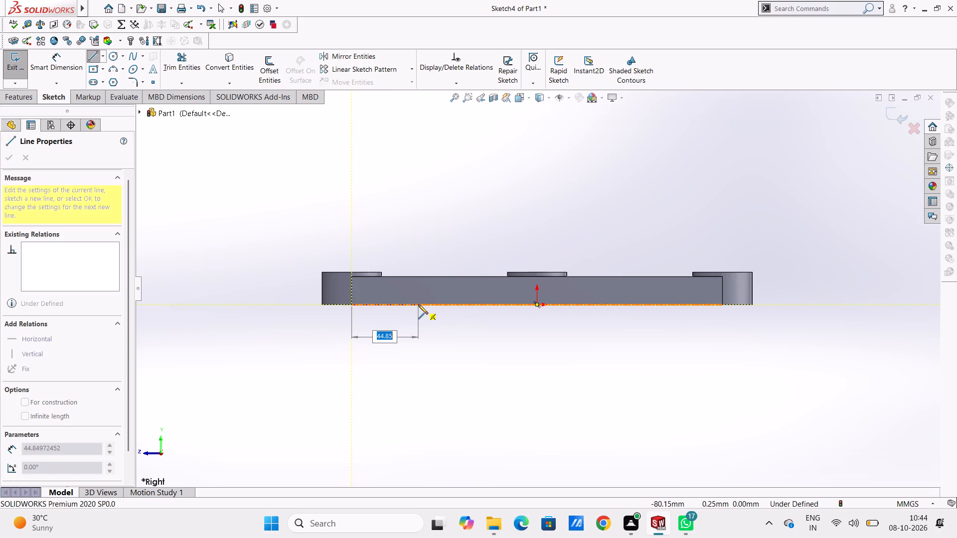
pyautogui.write('40')
pyautogui.press('Return')
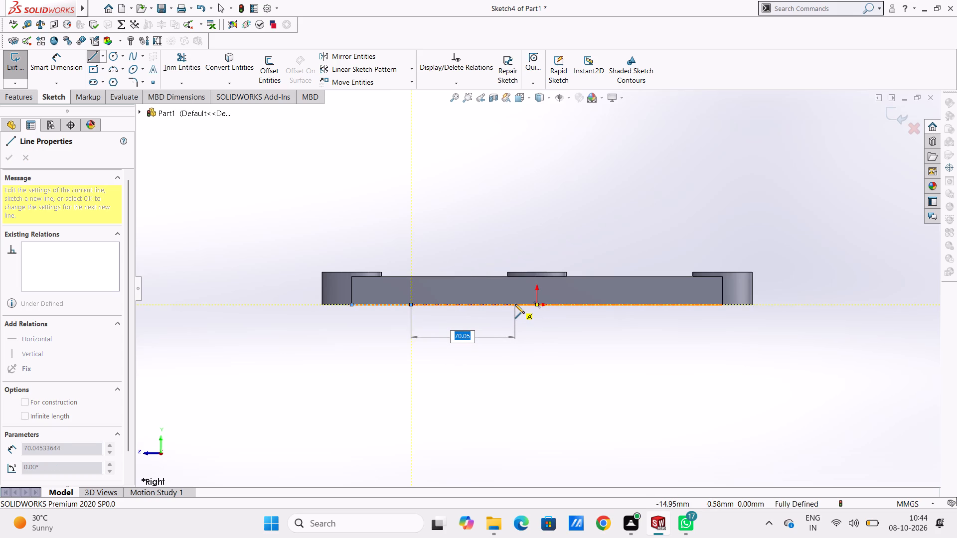
pyautogui.write('65')
pyautogui.press('Return')
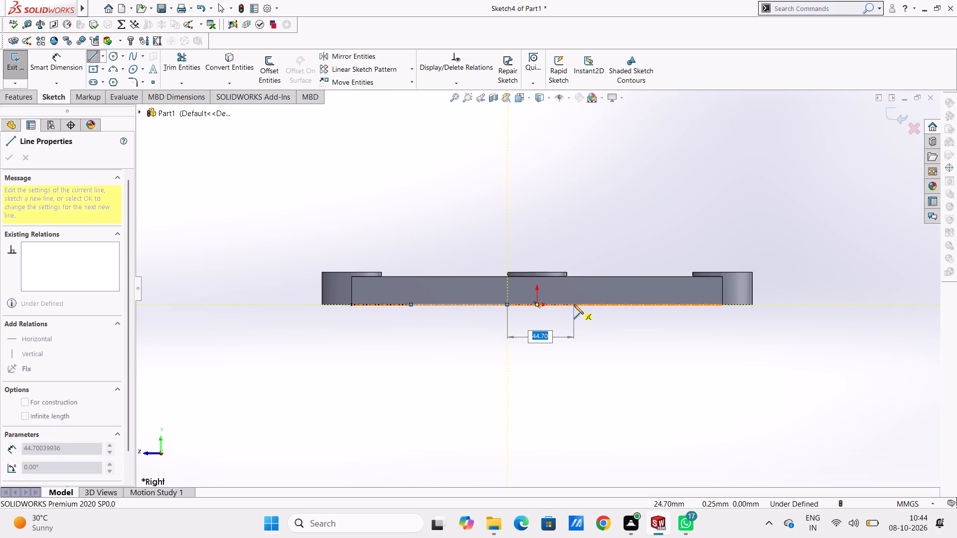
pyautogui.write('40')
pyautogui.press('Return')
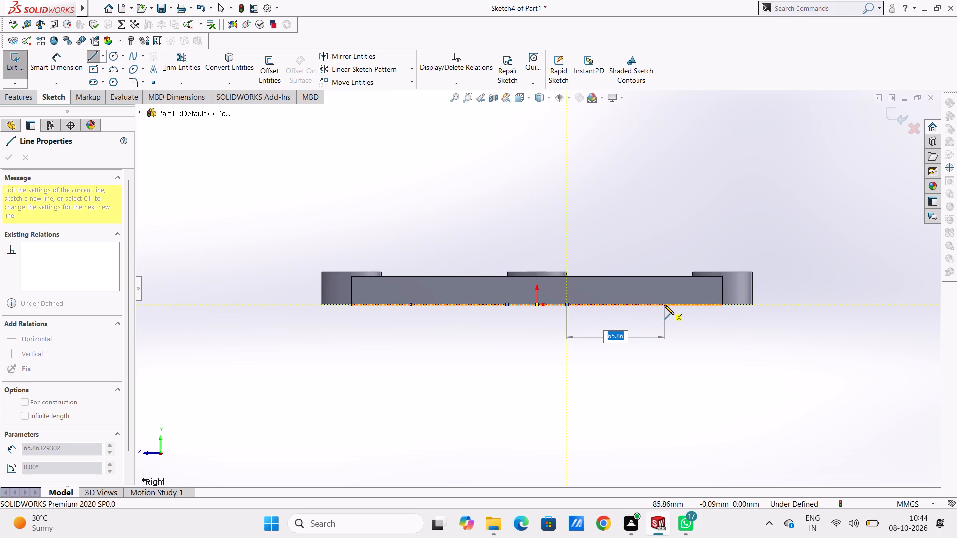
pyautogui.write('65')
pyautogui.press('Return')
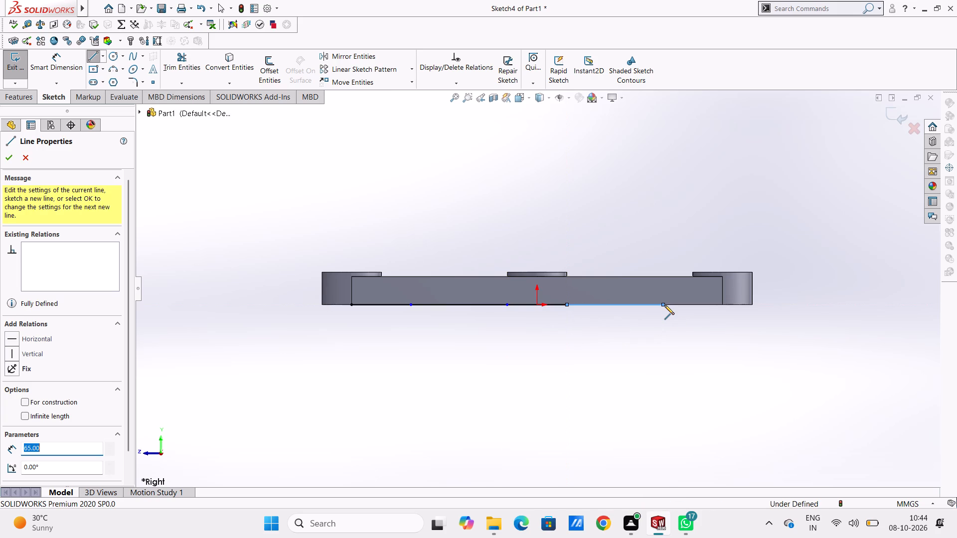
pyautogui.click(722, 305)
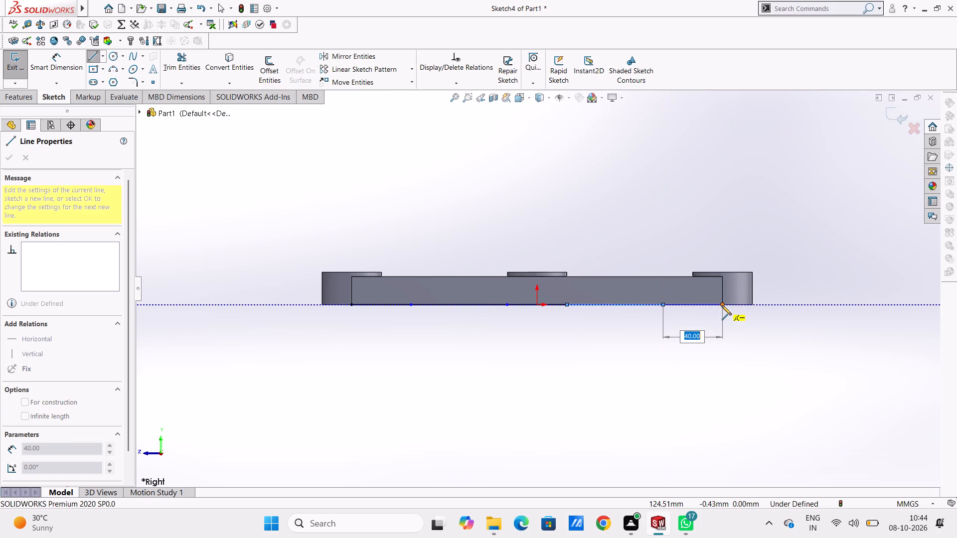
pyautogui.press('Escape')
pyautogui.press('Escape')
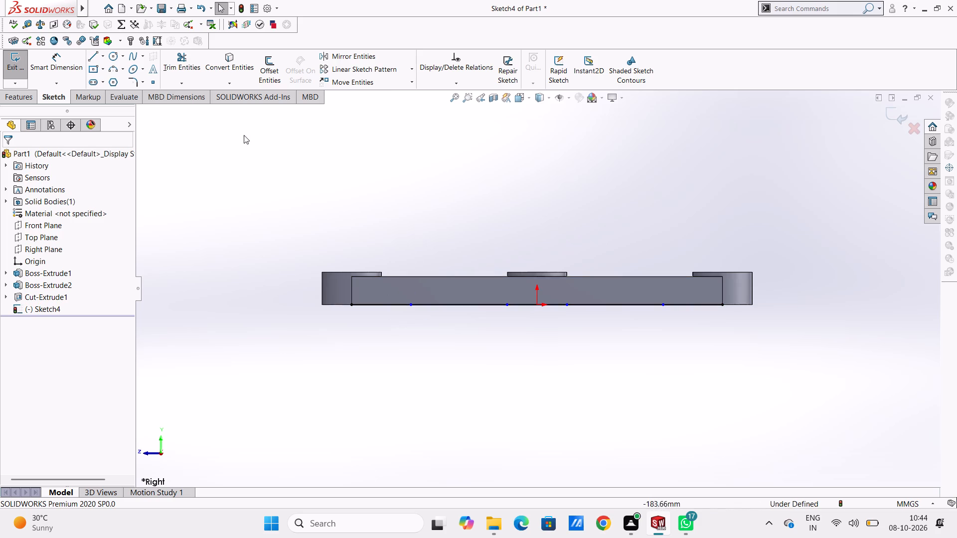
# Dimension the bottom-edge segment at the +Z end as 40 mm and the adjoining segment as 65 mm.
pyautogui.click(58, 68)
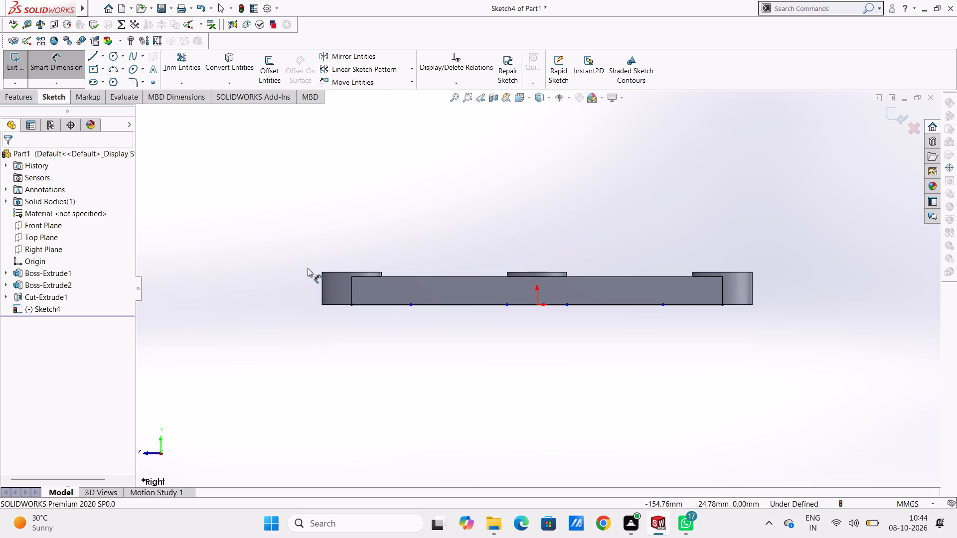
pyautogui.click(395, 307)
pyautogui.click(366, 140)
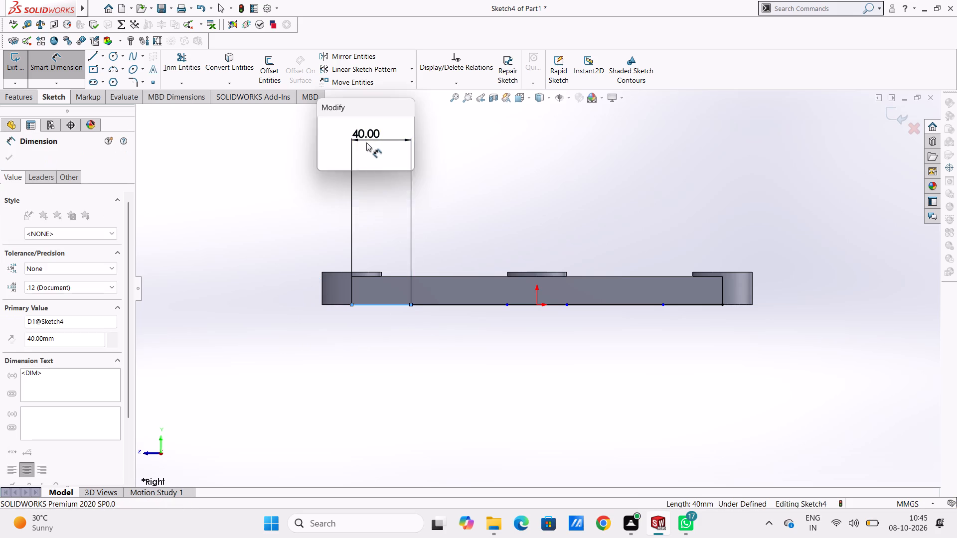
pyautogui.click(325, 128)
pyautogui.click(315, 175)
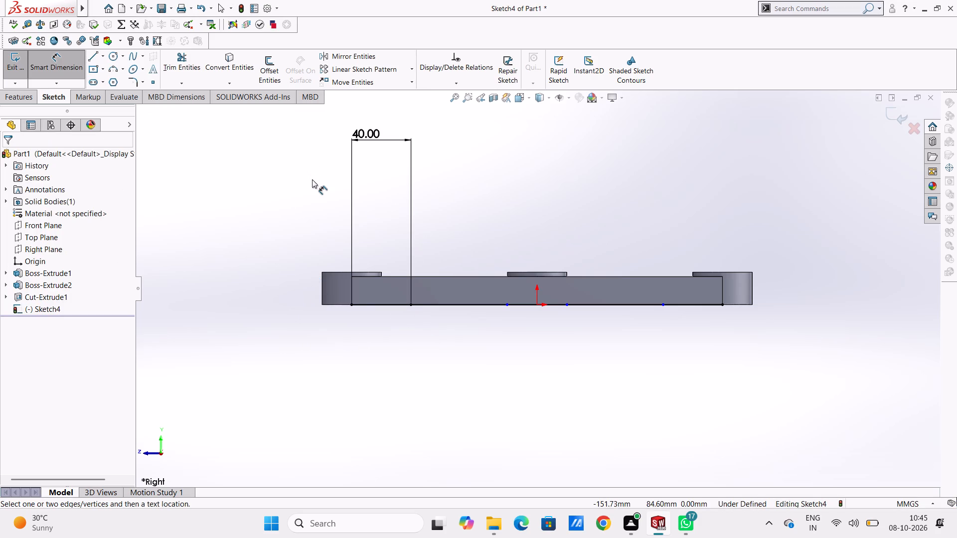
pyautogui.click(474, 305)
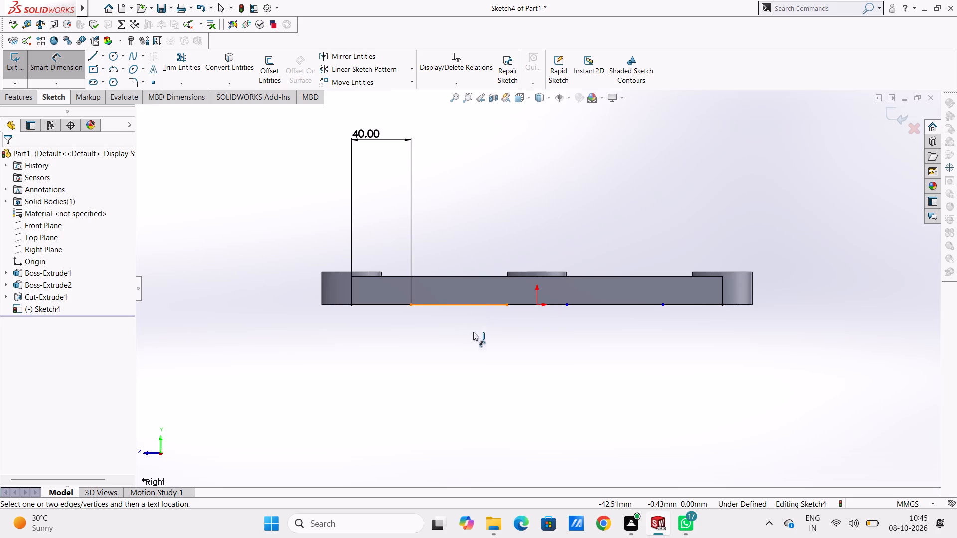
pyautogui.click(473, 411)
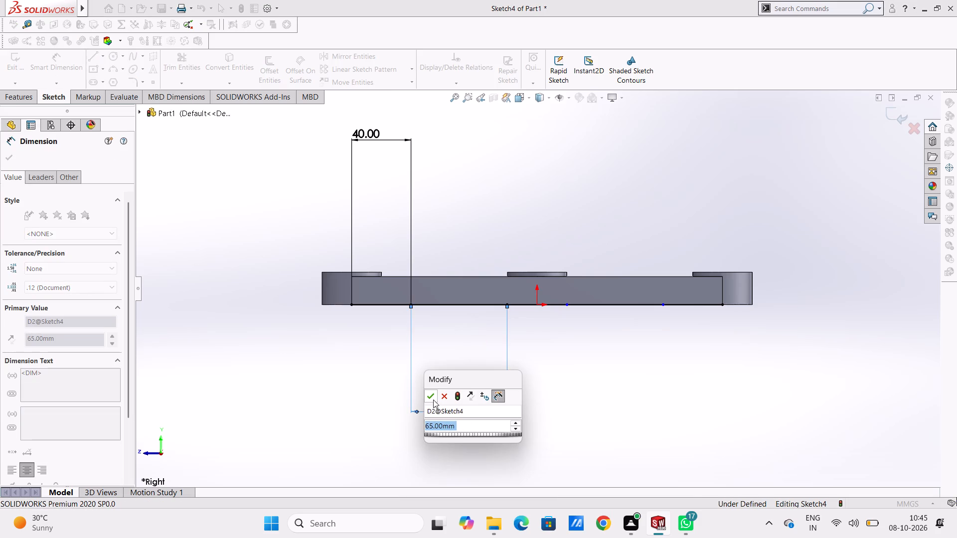
pyautogui.moveTo(433, 400); pyautogui.dragTo(428, 407)
pyautogui.click(353, 389)
pyautogui.click(431, 396)
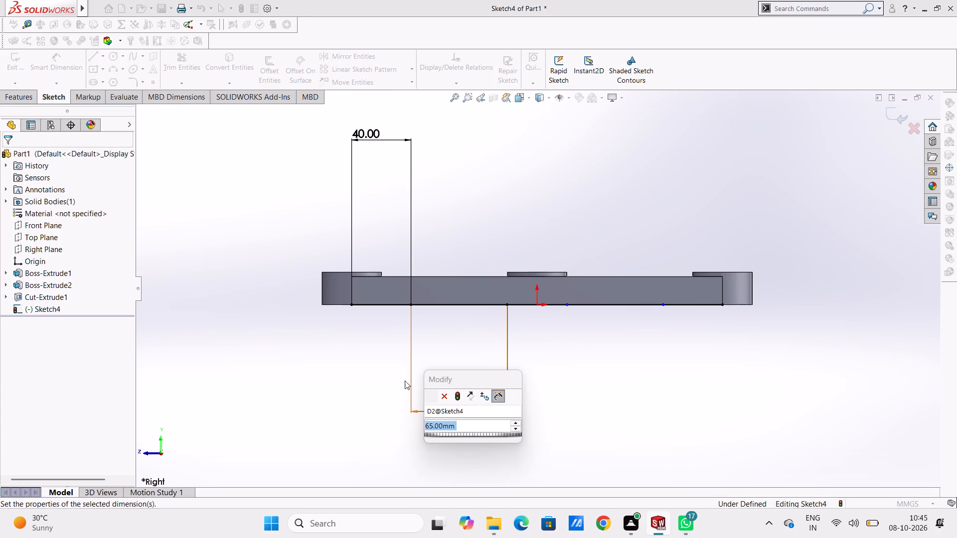
pyautogui.click(368, 387)
# Dimension the middle segment across the origin as 40 mm and the following segment as 65 mm.
pyautogui.click(550, 304)
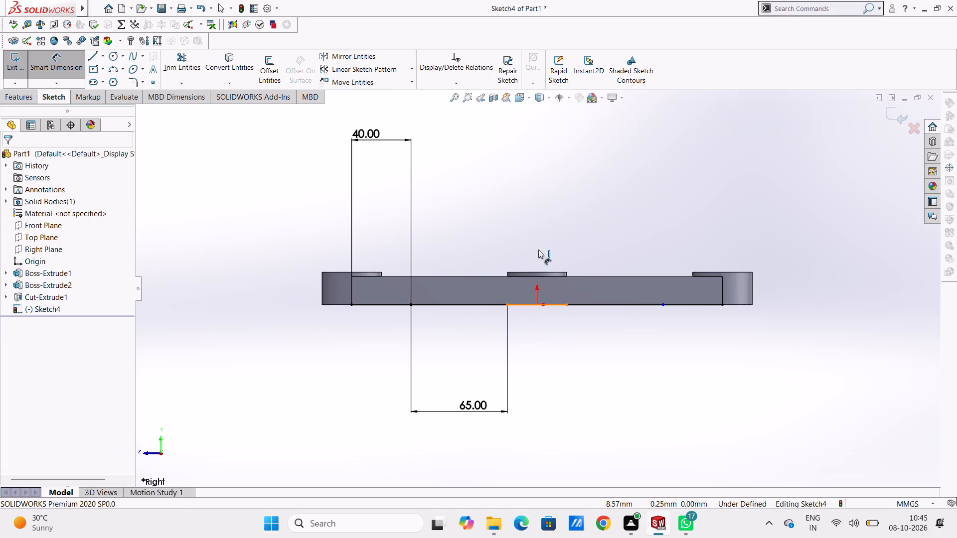
pyautogui.click(518, 136)
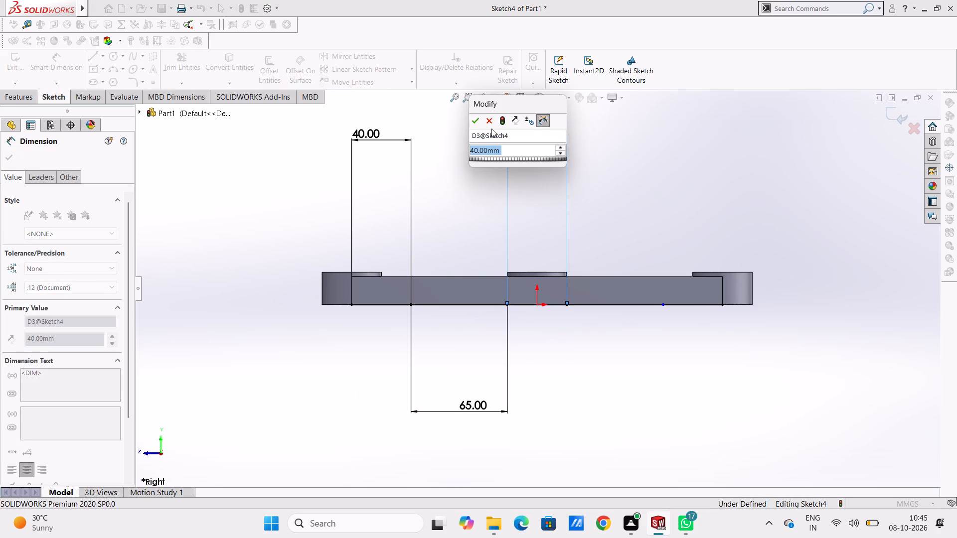
pyautogui.click(476, 120)
pyautogui.click(465, 145)
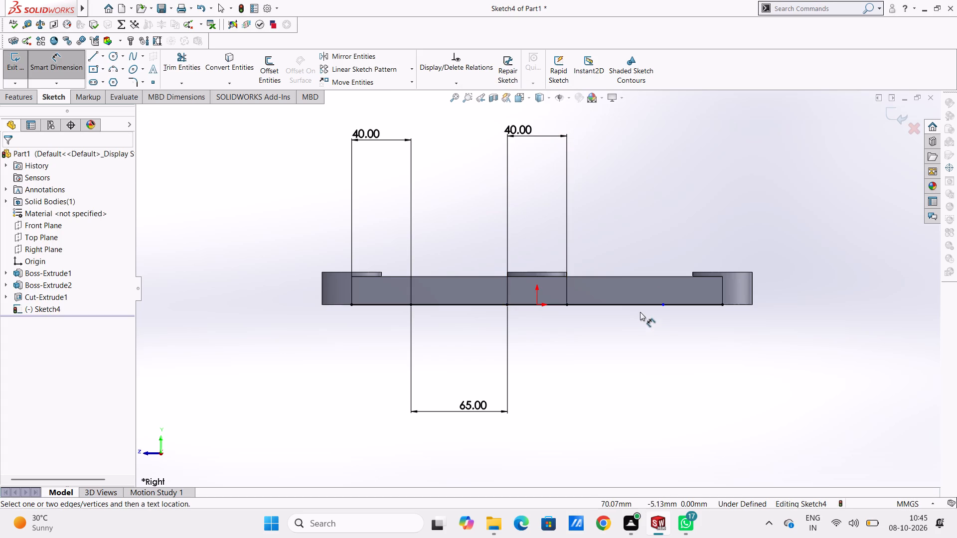
pyautogui.click(638, 307)
pyautogui.click(621, 416)
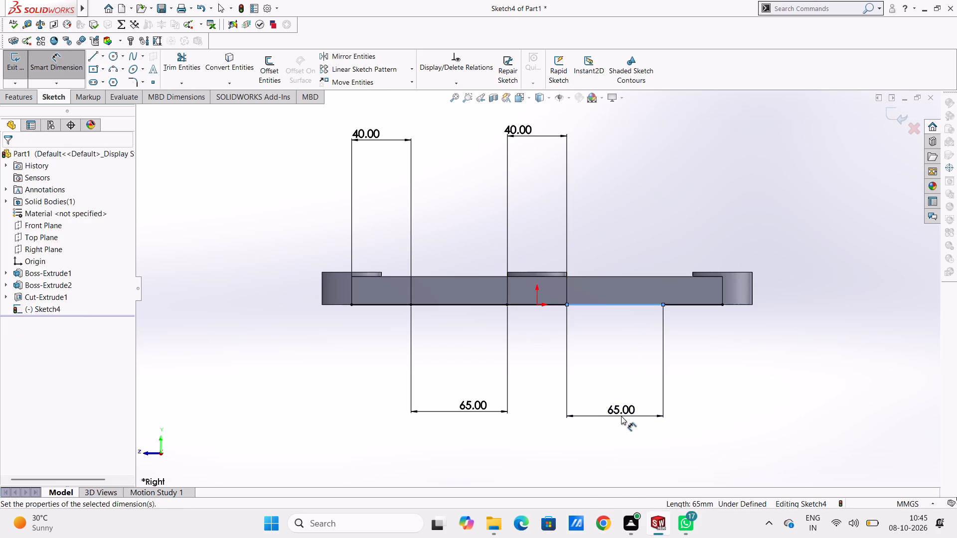
pyautogui.click(580, 398)
pyautogui.click(553, 395)
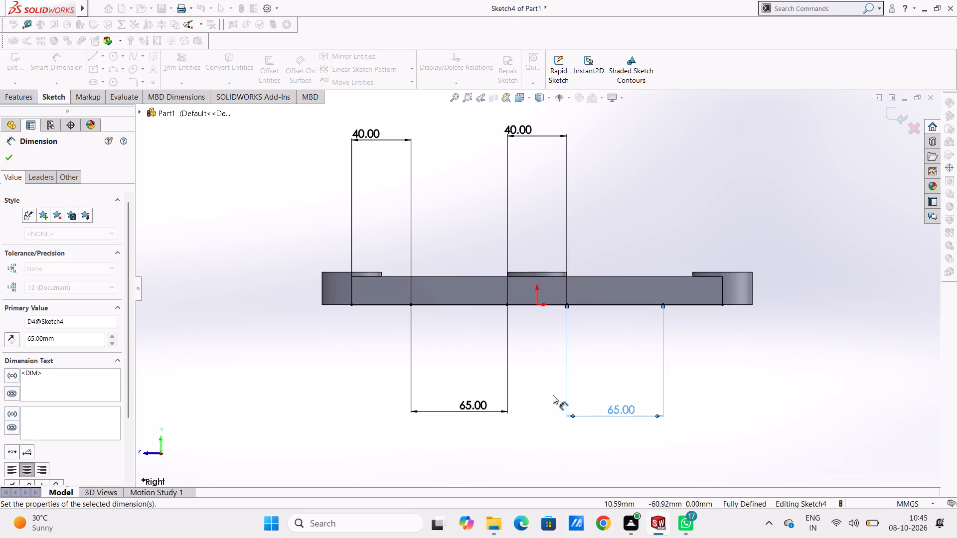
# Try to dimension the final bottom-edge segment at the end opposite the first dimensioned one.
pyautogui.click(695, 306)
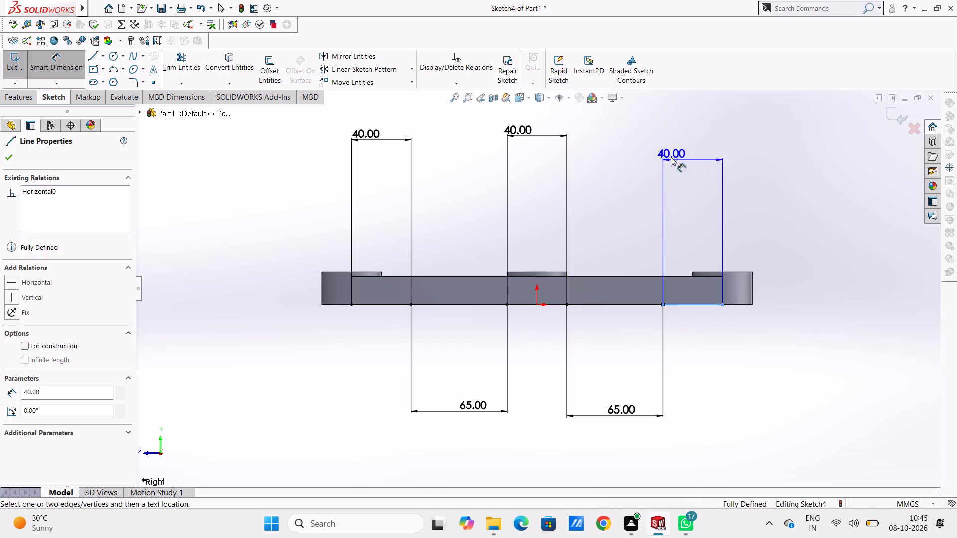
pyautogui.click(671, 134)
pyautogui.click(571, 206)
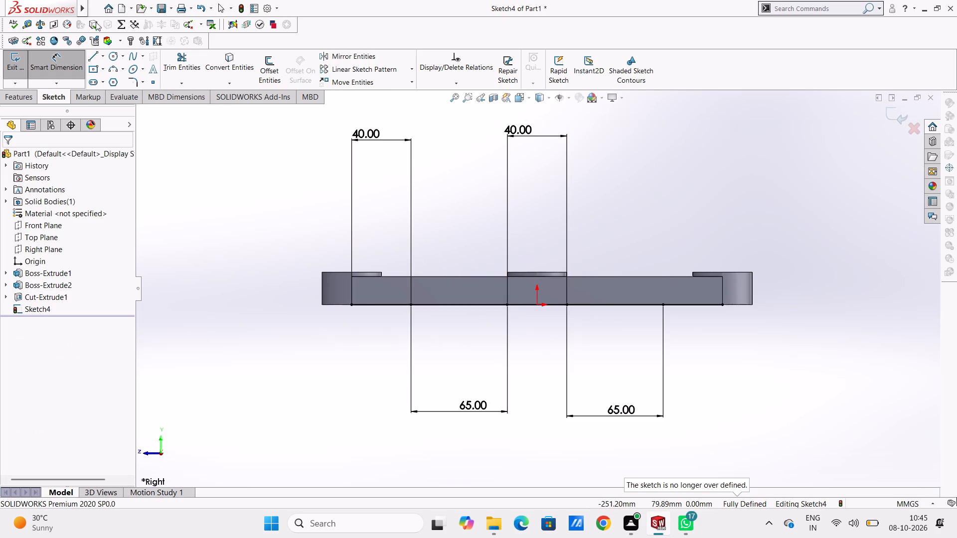
# Sketch a 65 × 6 mm corner rectangle rising from the bottom edge over the 65 mm segment on the +Z side.
pyautogui.click(91, 58)
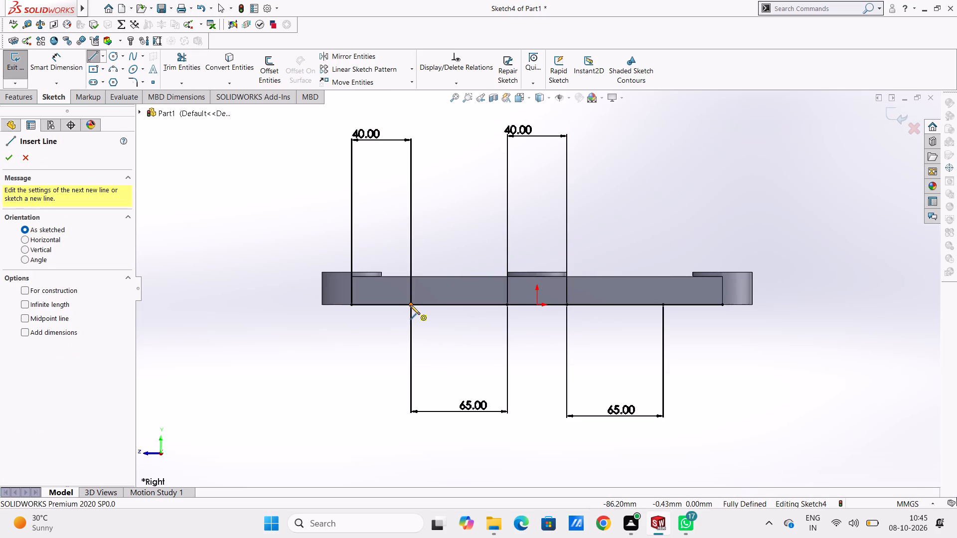
pyautogui.click(8, 152)
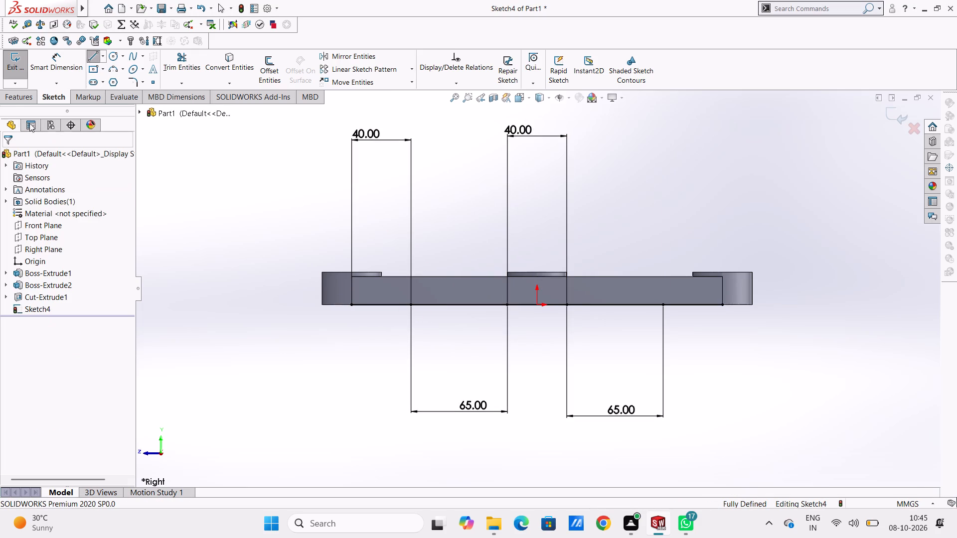
pyautogui.click(103, 71)
pyautogui.click(95, 83)
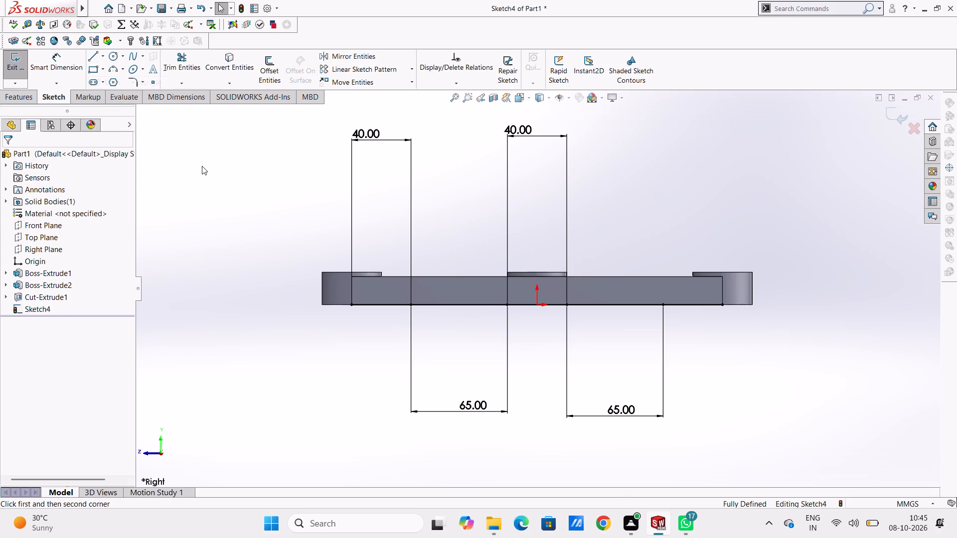
pyautogui.click(411, 306)
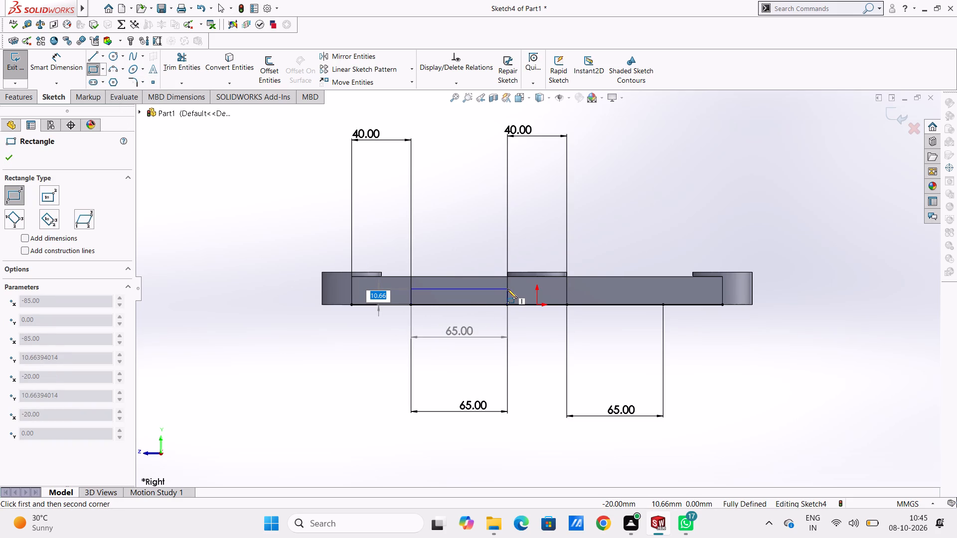
pyautogui.press('6')
pyautogui.press('Return')
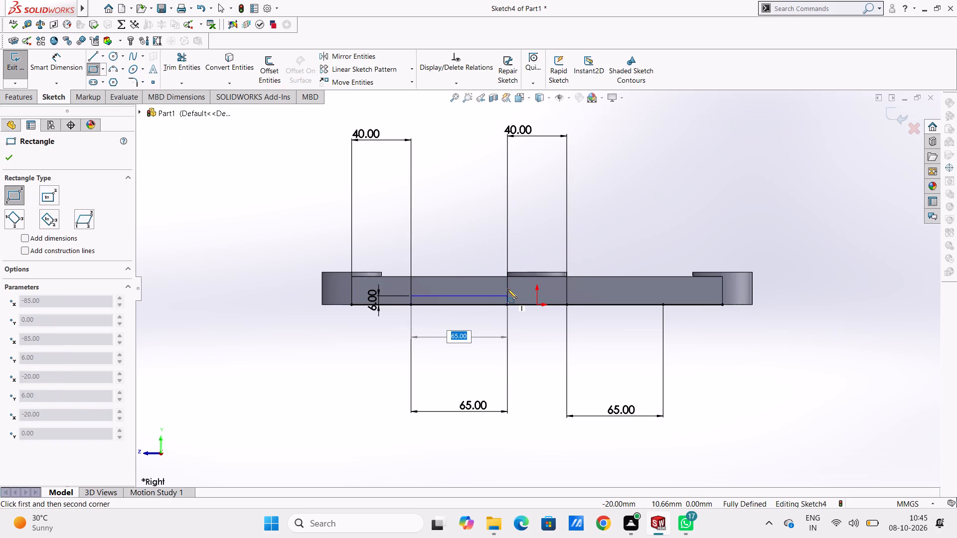
pyautogui.press('Return')
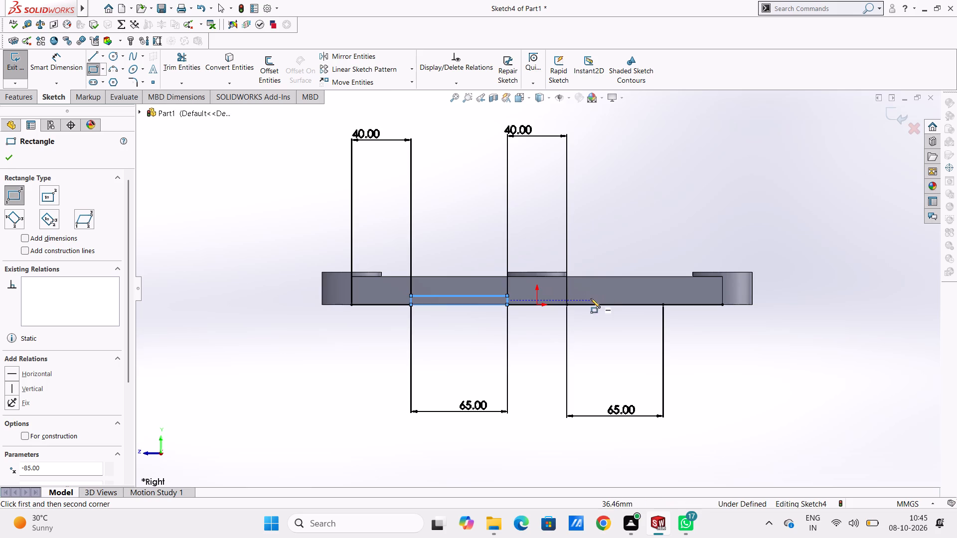
# Sketch a matching 65 × 6 mm corner rectangle over the other 65 mm segment, beyond the origin.
pyautogui.click(566, 304)
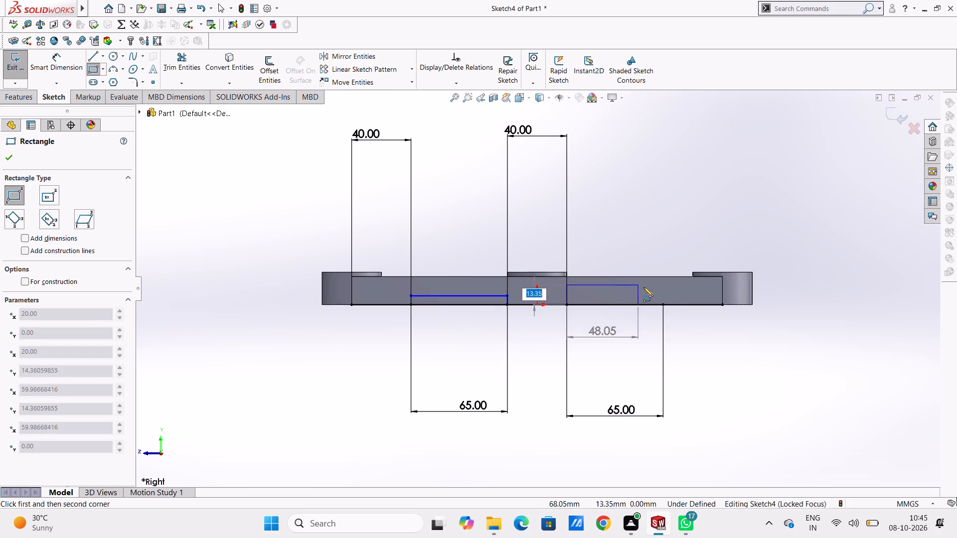
pyautogui.press('6')
pyautogui.press('Return')
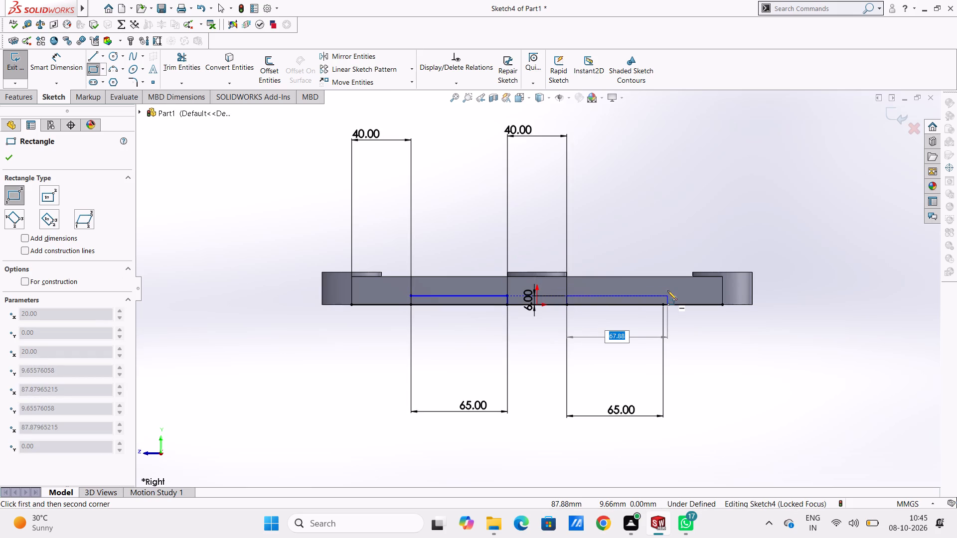
pyautogui.write('65')
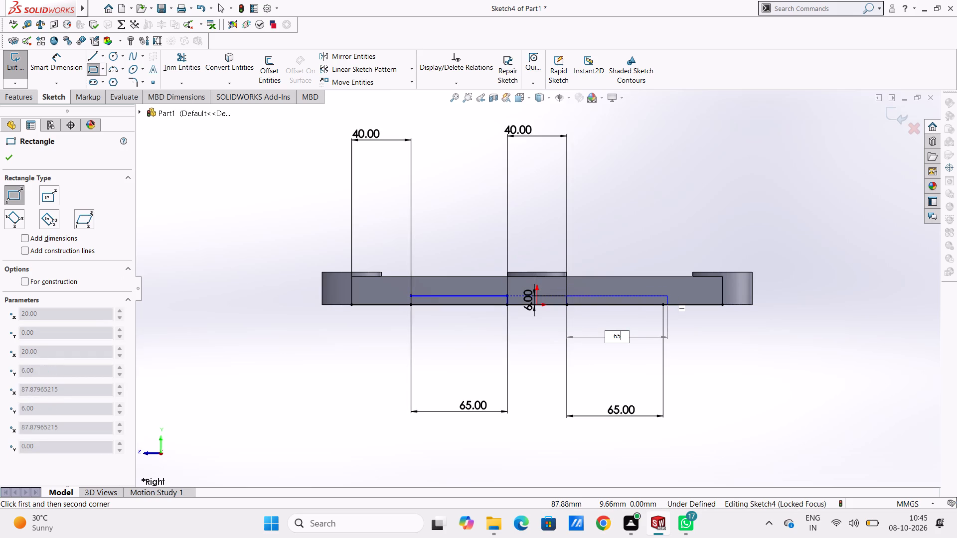
pyautogui.press('Return')
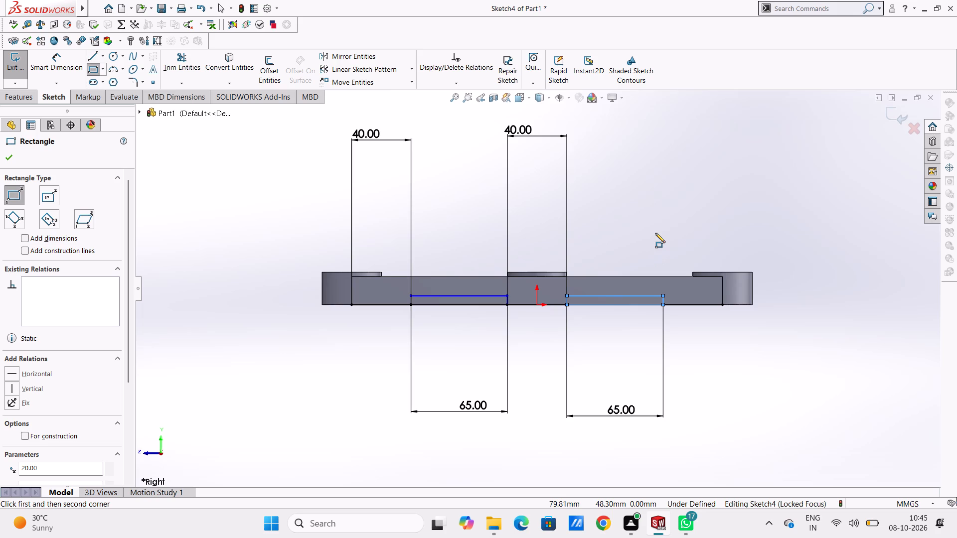
pyautogui.press('Escape')
pyautogui.press('Escape')
pyautogui.press('Escape')
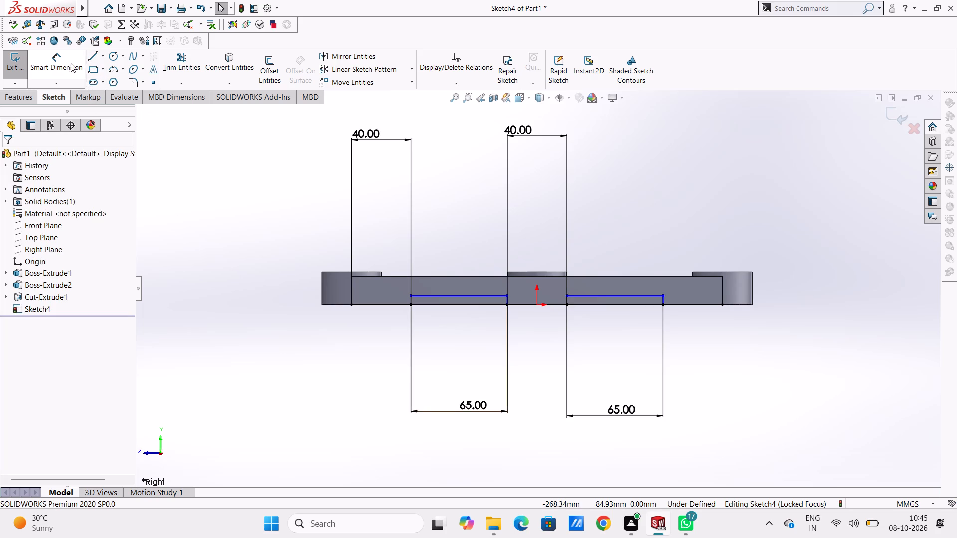
# Dimension the height of both bottom-edge rectangles as 6 mm.
pyautogui.click(70, 63)
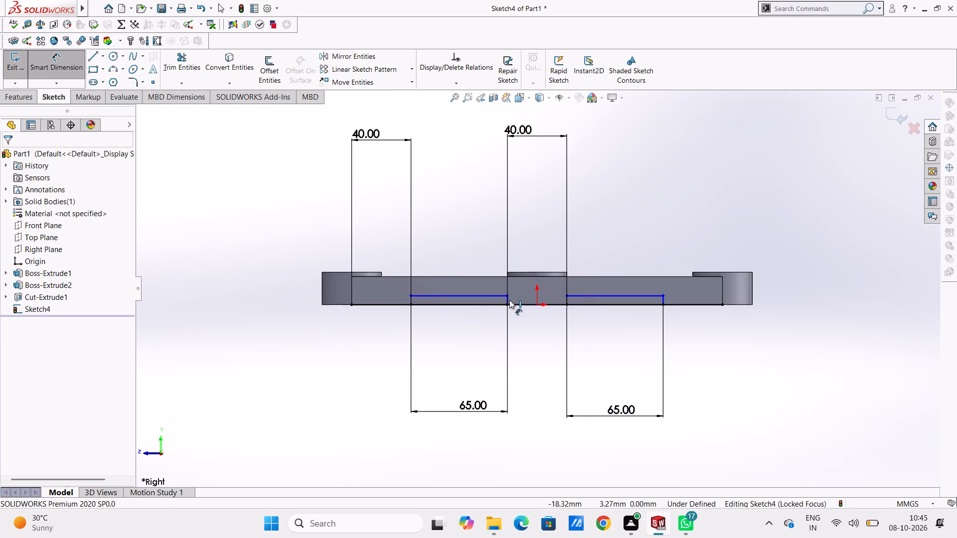
pyautogui.click(509, 300)
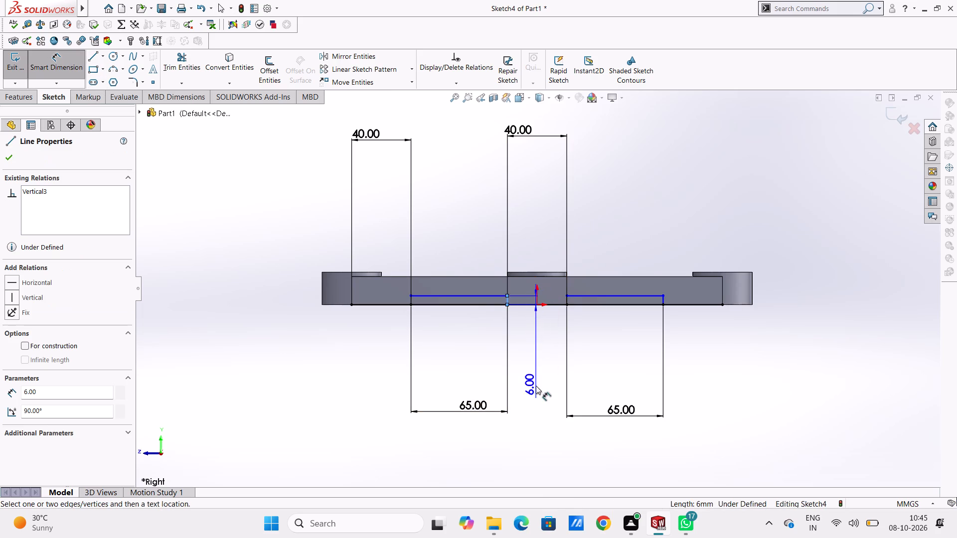
pyautogui.click(539, 406)
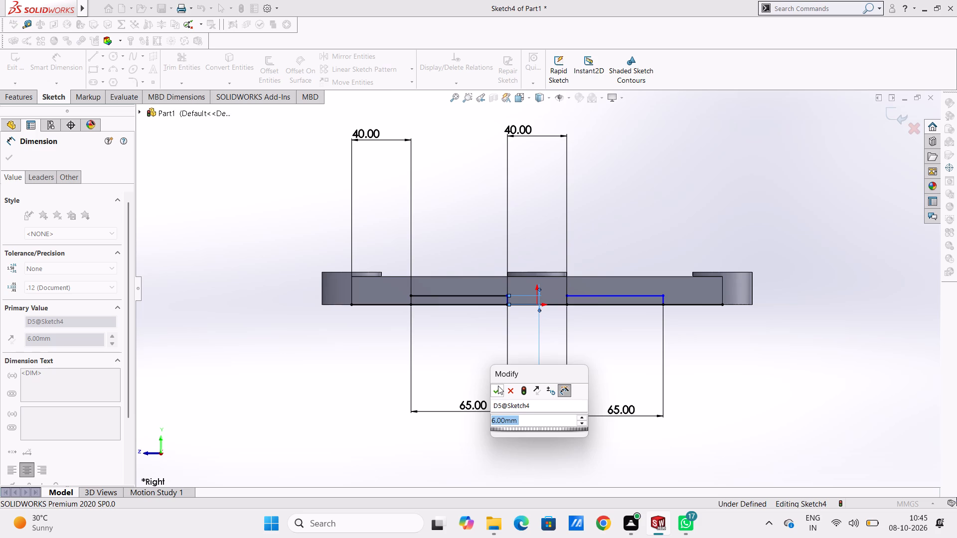
pyautogui.click(496, 390)
pyautogui.click(489, 367)
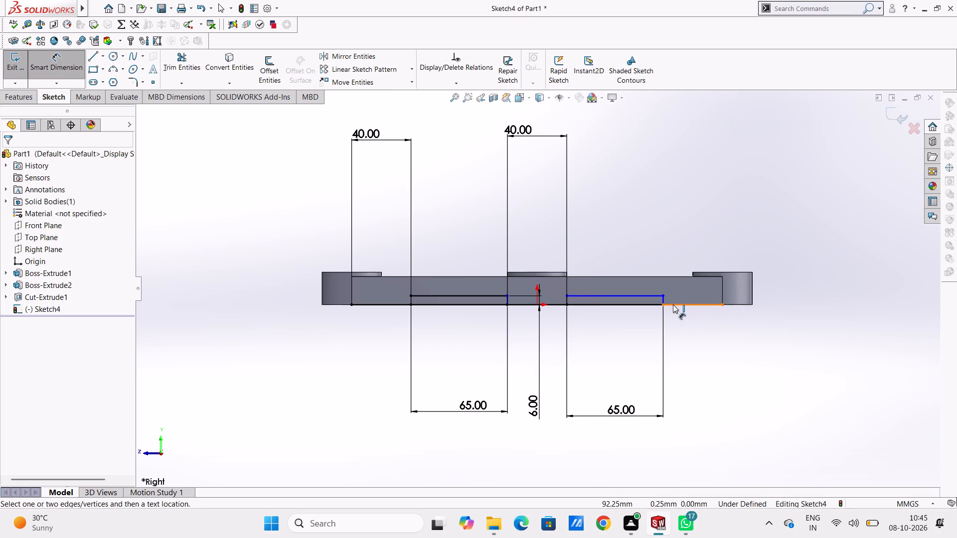
pyautogui.click(664, 300)
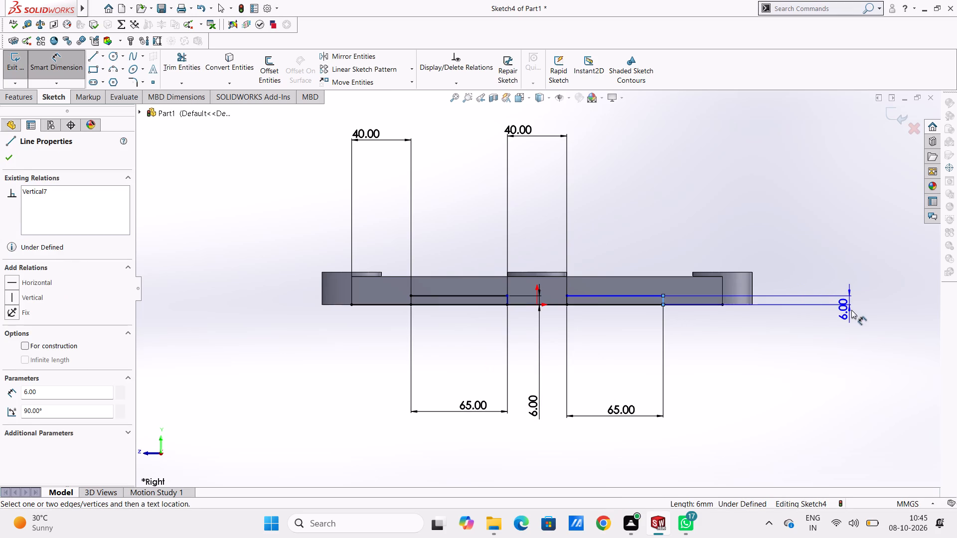
pyautogui.moveTo(851, 310); pyautogui.dragTo(861, 341)
pyautogui.click(808, 296)
pyautogui.click(805, 273)
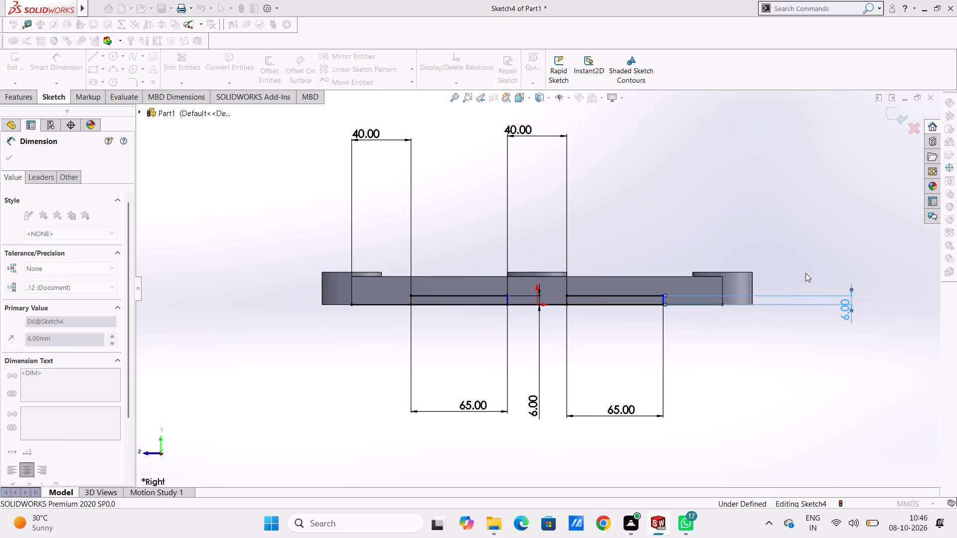
# Dimension the upper edge of each of the two rectangles as 65 mm.
pyautogui.click(453, 295)
pyautogui.click(451, 216)
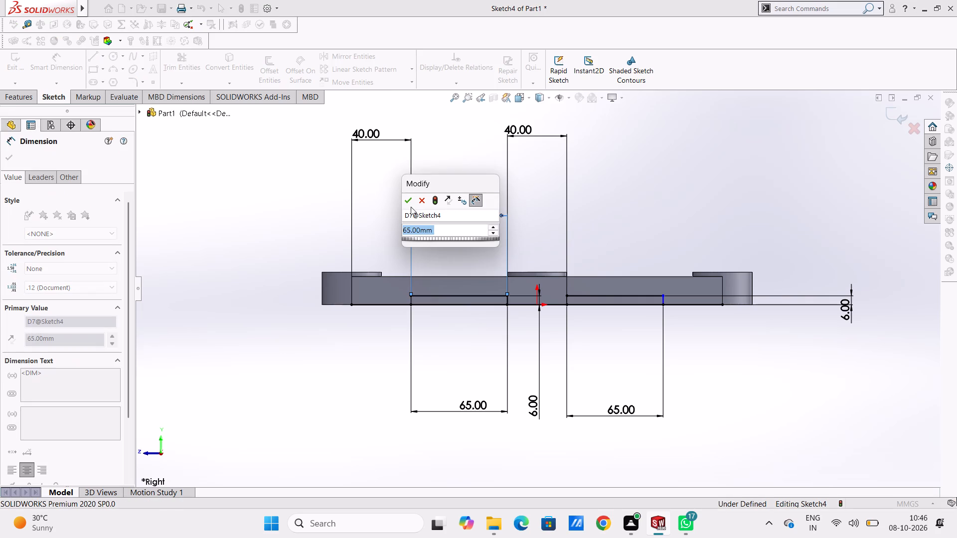
pyautogui.click(407, 203)
pyautogui.click(393, 213)
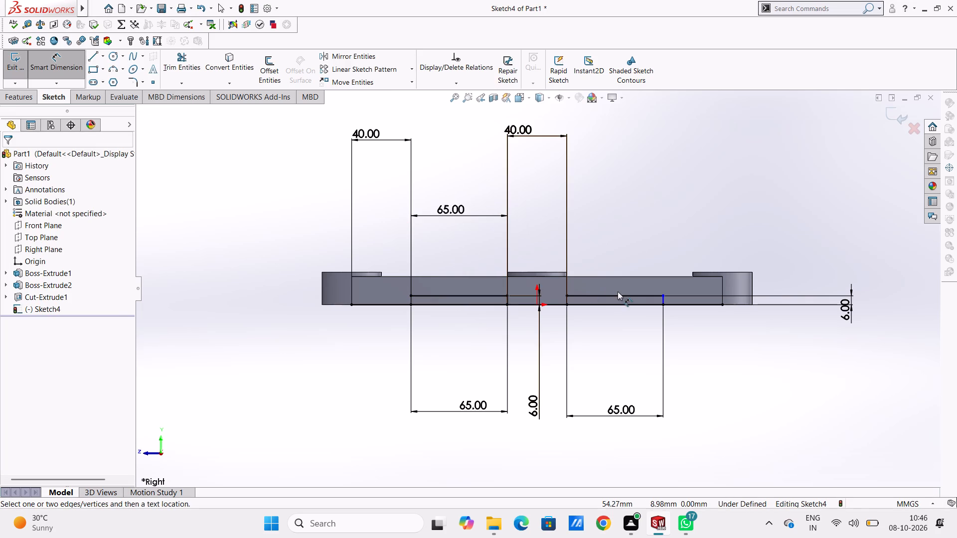
pyautogui.click(619, 294)
pyautogui.click(598, 189)
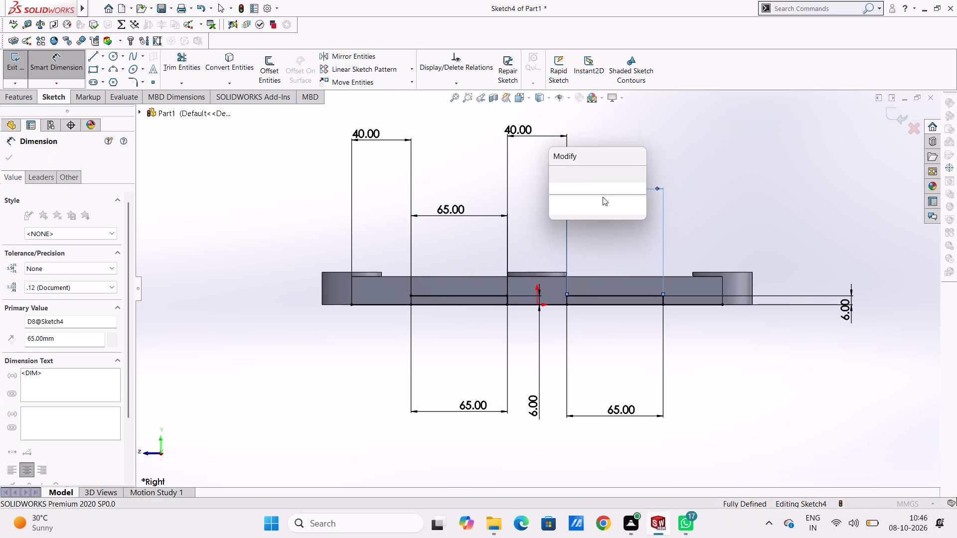
pyautogui.click(557, 177)
pyautogui.click(540, 187)
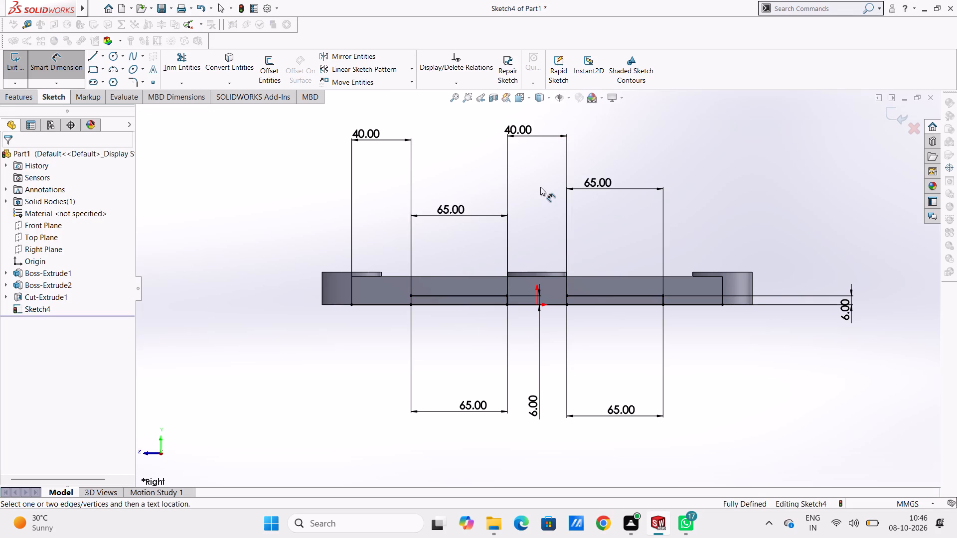
pyautogui.press('Escape')
pyautogui.press('Escape')
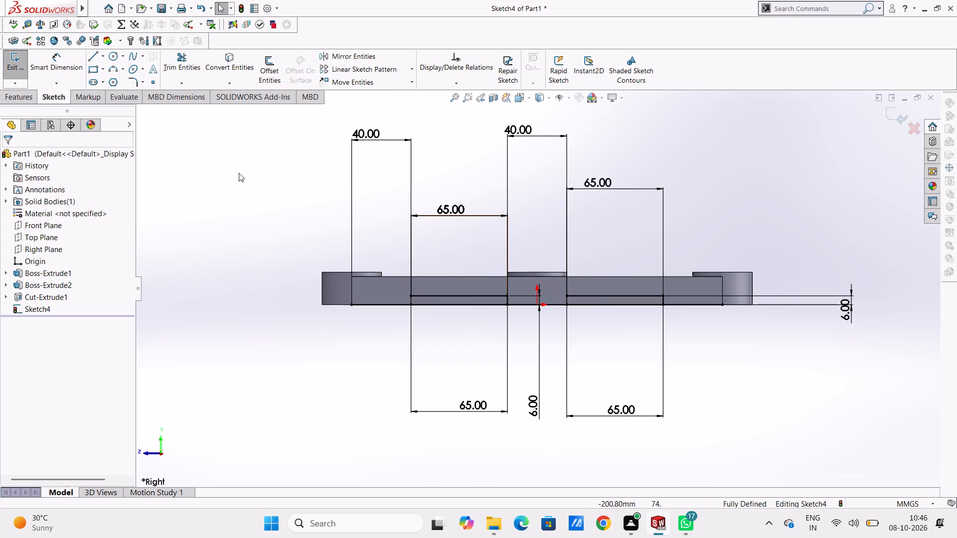
# Trim away the bottom-edge line segments outside the two rectangles and the segment between them across the origin.
pyautogui.click(184, 61)
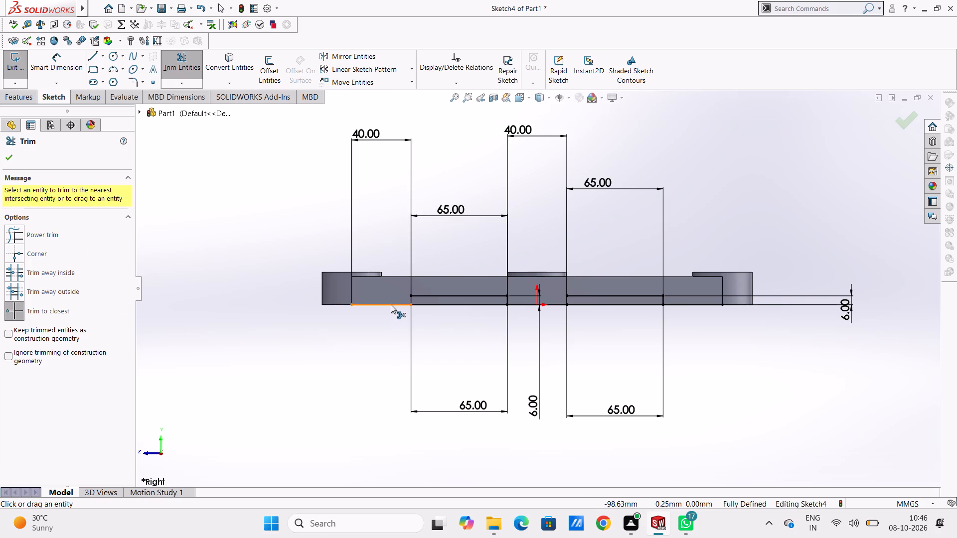
pyautogui.click(391, 304)
pyautogui.click(705, 306)
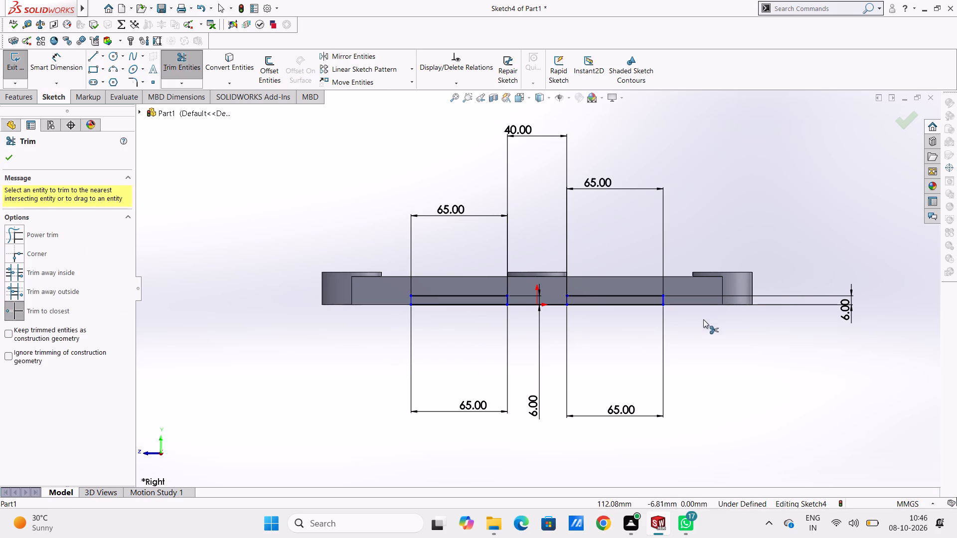
pyautogui.click(551, 305)
pyautogui.press('Escape')
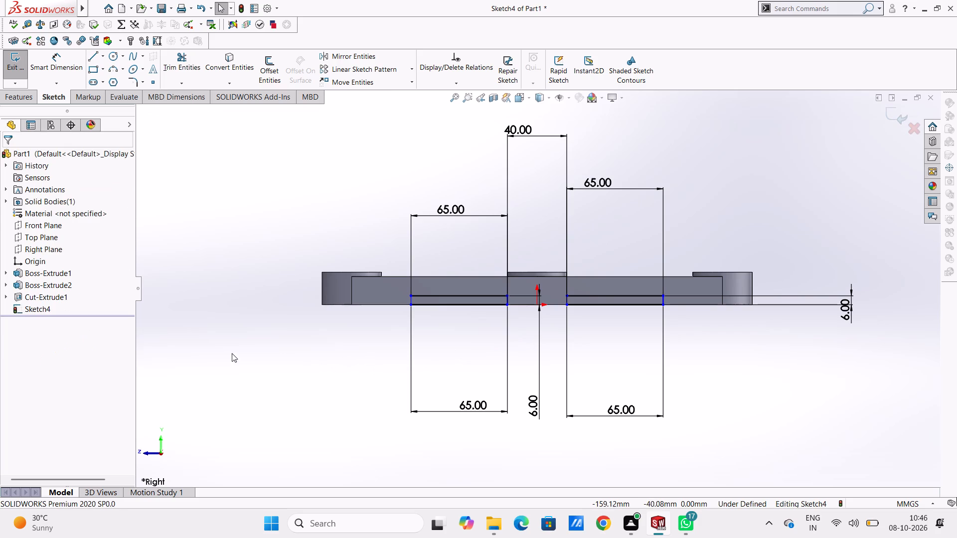
# Dimension 40 mm between the side face's vertical edge on the +Z side and the nearest rectangle's outer side.
pyautogui.click(77, 71)
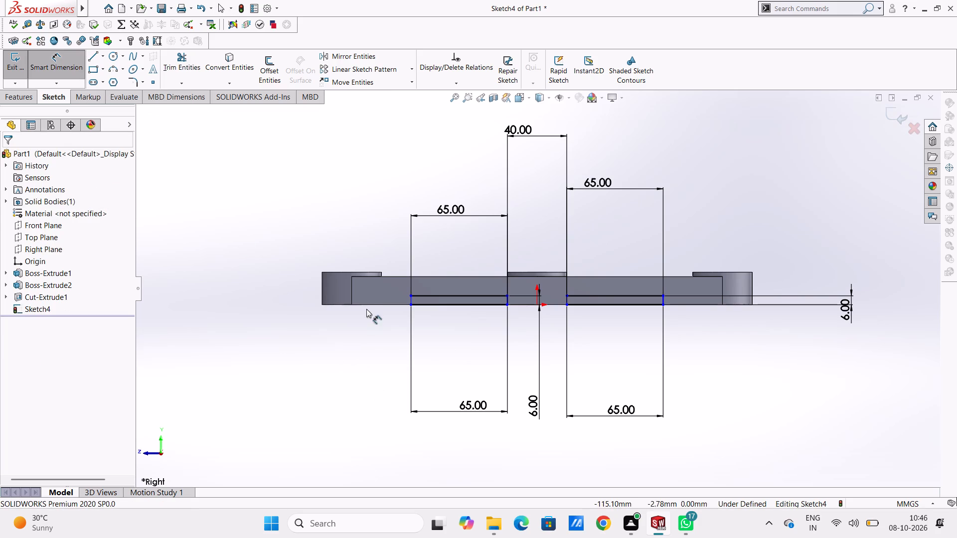
pyautogui.click(352, 301)
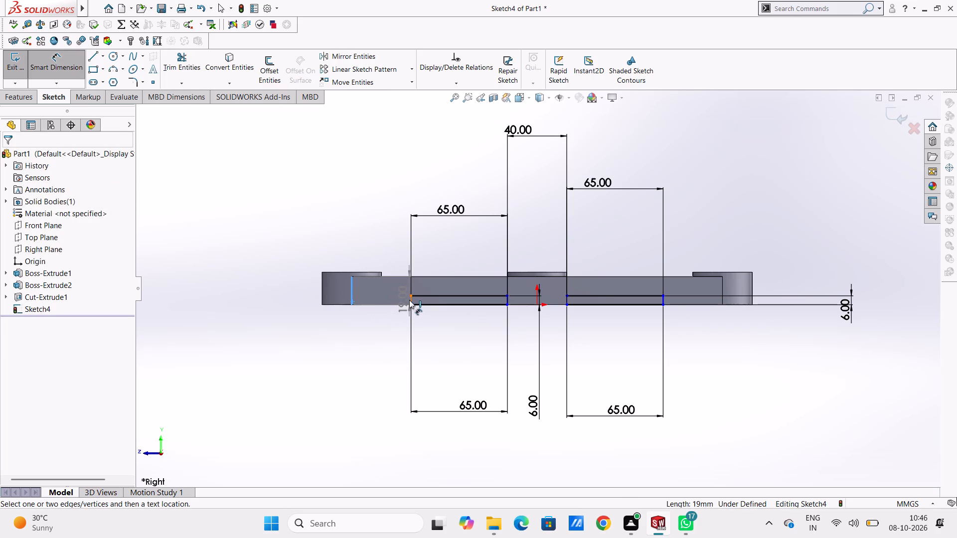
pyautogui.click(409, 300)
pyautogui.click(393, 455)
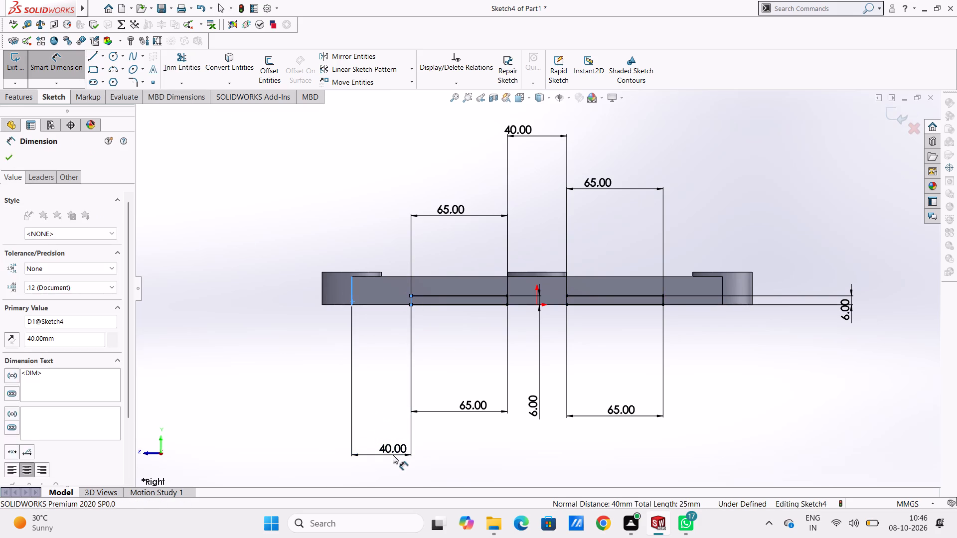
pyautogui.click(348, 440)
pyautogui.click(316, 427)
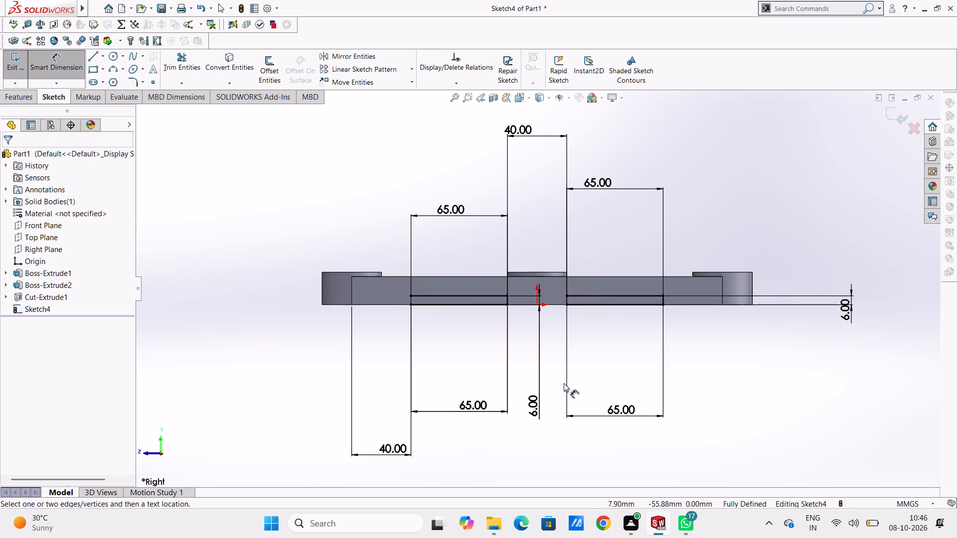
pyautogui.scroll(1, 586, 379)
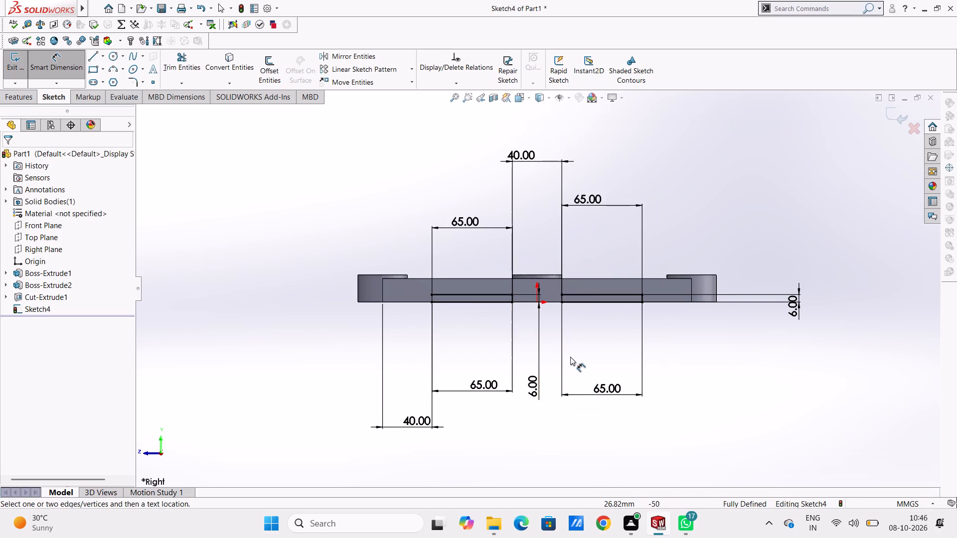
pyautogui.moveTo(582, 348); pyautogui.dragTo(618, 372, button='middle')
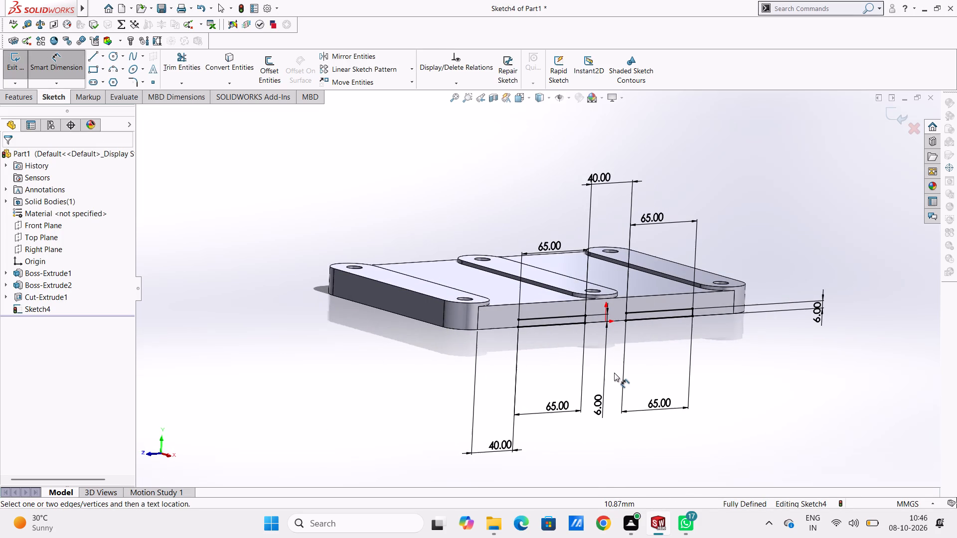
pyautogui.press('Escape')
pyautogui.press('Escape')
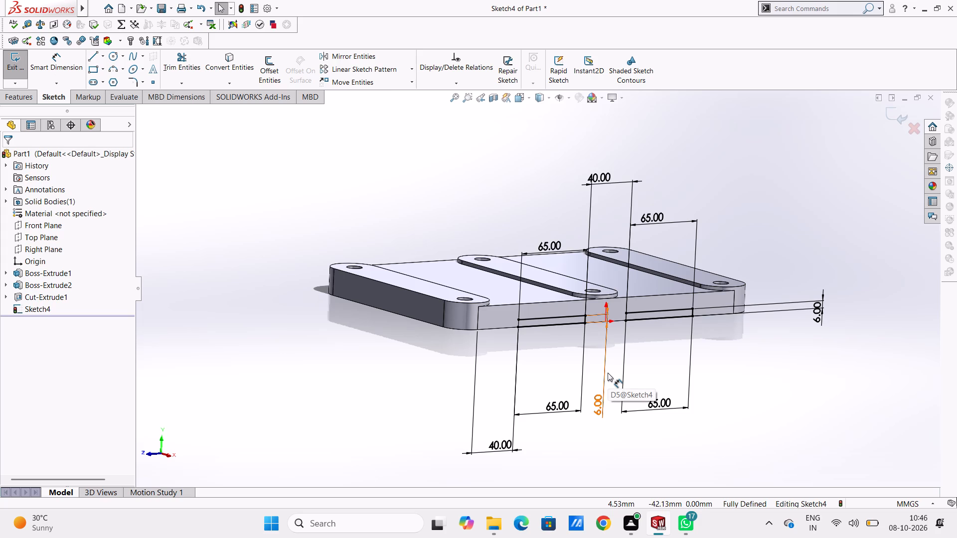
# Cut-extrude both rectangle contours through the plate with a blind depth of 300 mm.
pyautogui.click(33, 99)
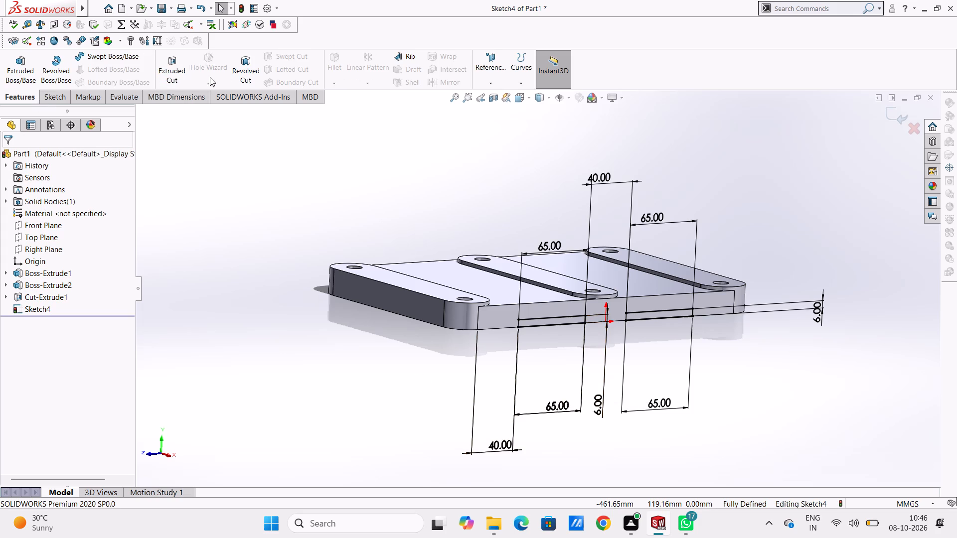
pyautogui.click(176, 65)
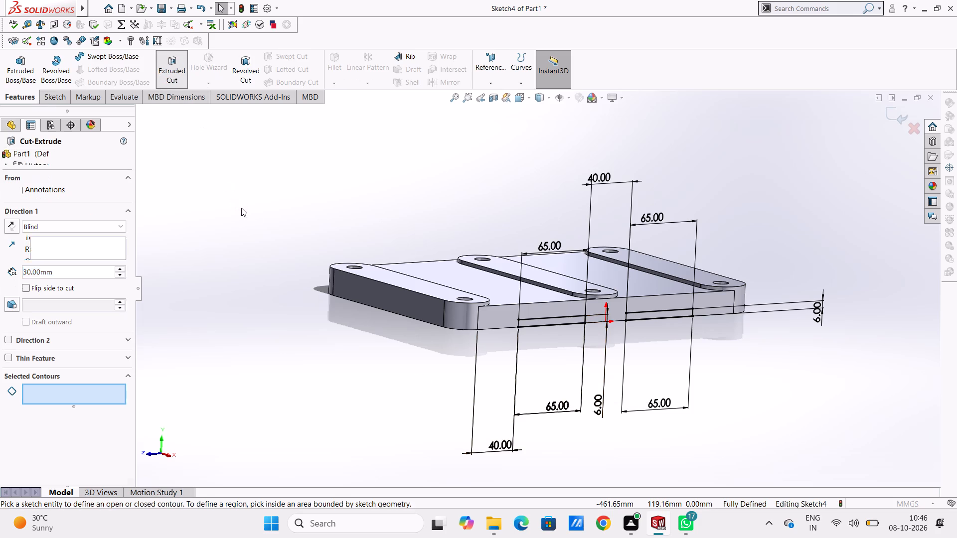
pyautogui.click(563, 320)
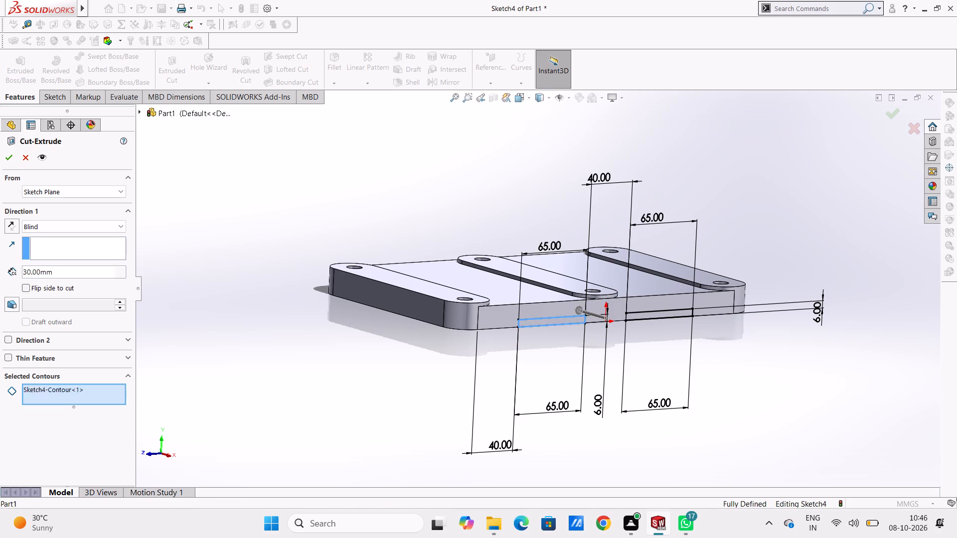
pyautogui.click(672, 314)
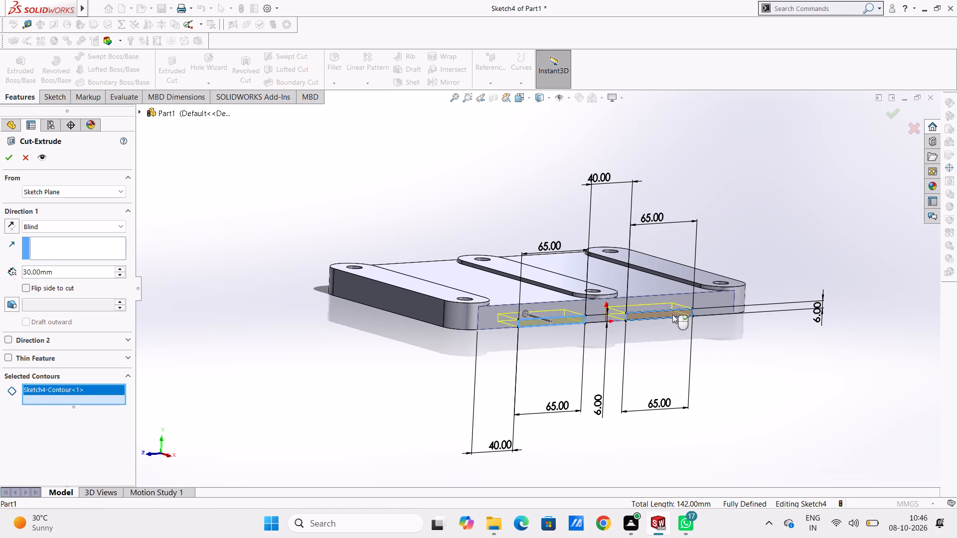
pyautogui.doubleClick(78, 276)
pyautogui.write('300')
pyautogui.press('Return')
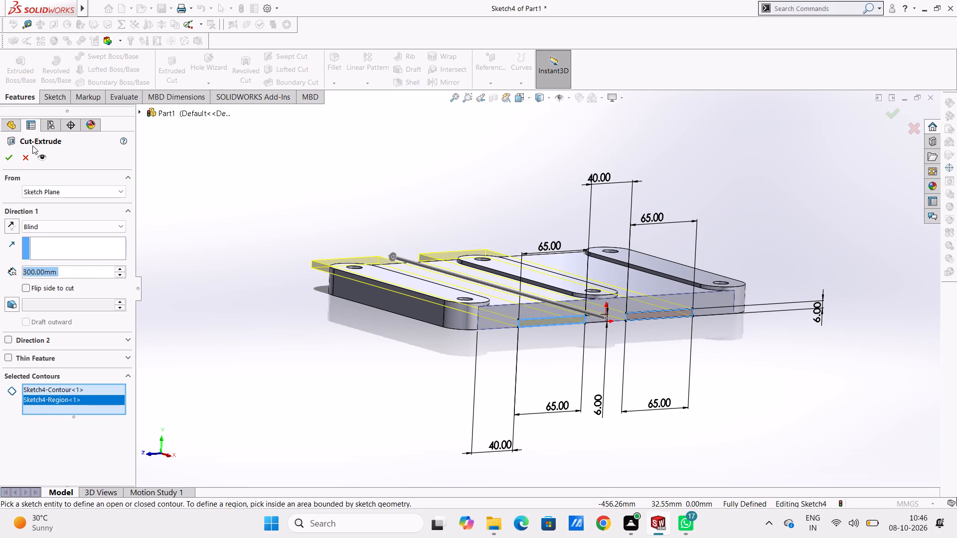
pyautogui.click(11, 158)
pyautogui.click(263, 281)
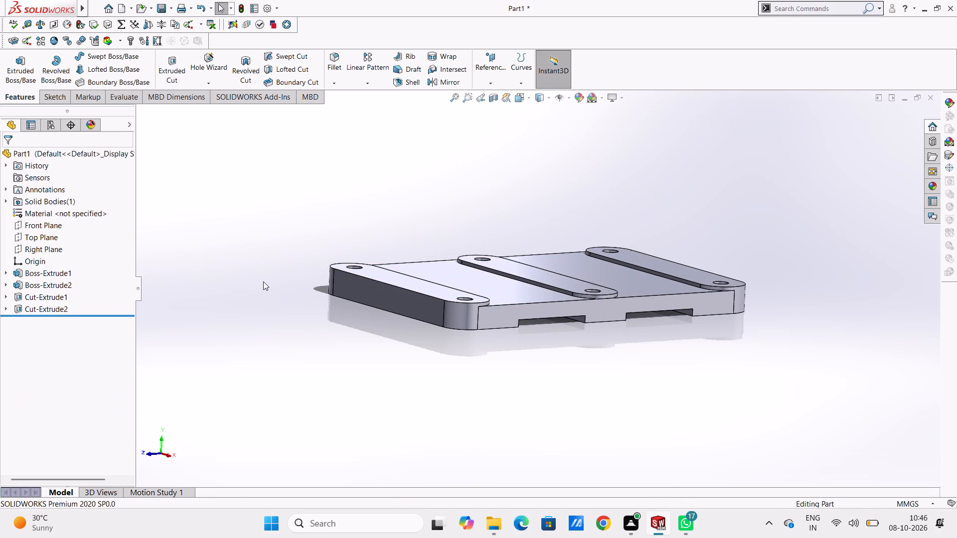
# Examine the plate from several angles, checking the two channels along its underside and the raised bands.
pyautogui.moveTo(276, 307); pyautogui.dragTo(267, 338, button='middle')
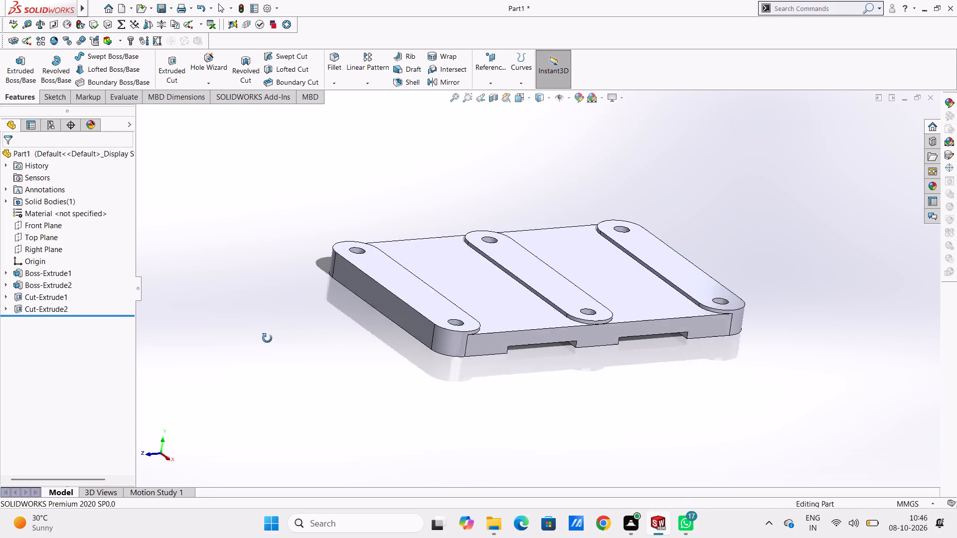
pyautogui.moveTo(267, 338); pyautogui.dragTo(317, 377, button='middle')
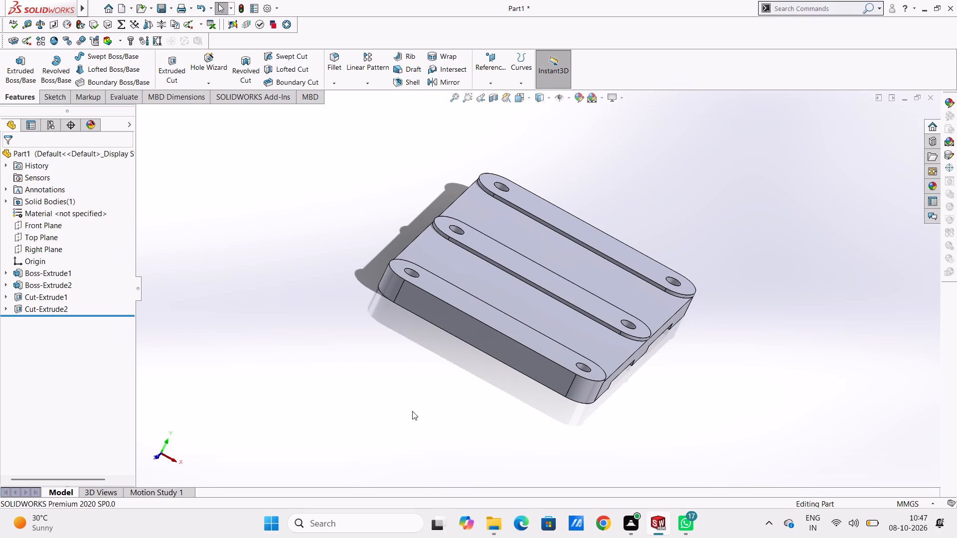
pyautogui.moveTo(406, 414); pyautogui.dragTo(350, 369, button='middle')
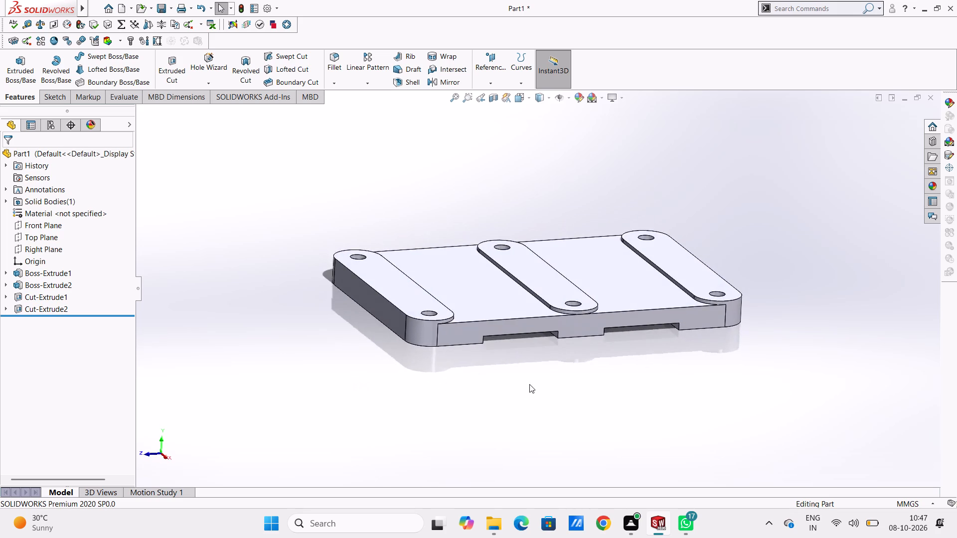
pyautogui.moveTo(529, 384); pyautogui.dragTo(511, 345, button='middle')
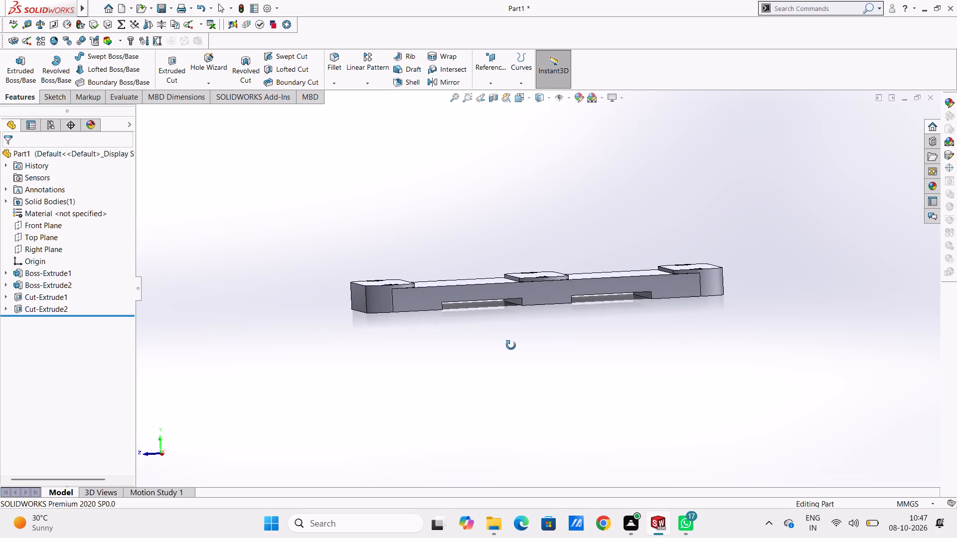
pyautogui.moveTo(511, 345); pyautogui.dragTo(554, 395, button='middle')
pyautogui.scroll(2, 614, 377)
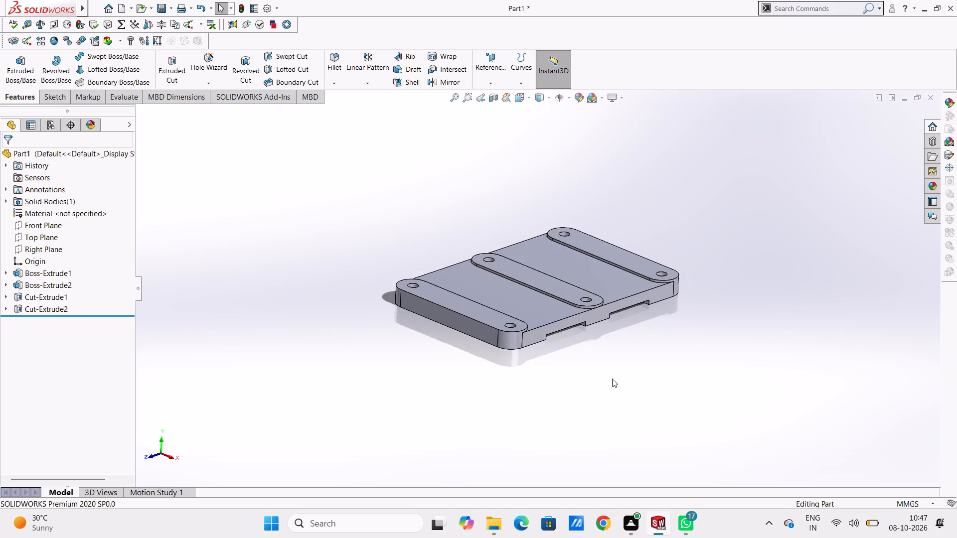
pyautogui.moveTo(631, 392); pyautogui.dragTo(635, 384, button='middle')
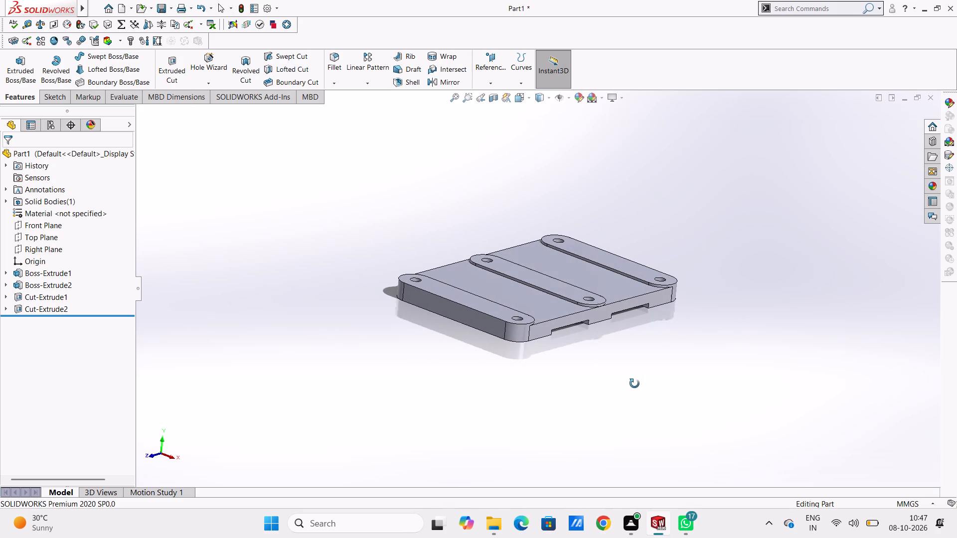
pyautogui.moveTo(635, 384); pyautogui.dragTo(635, 384, button='middle')
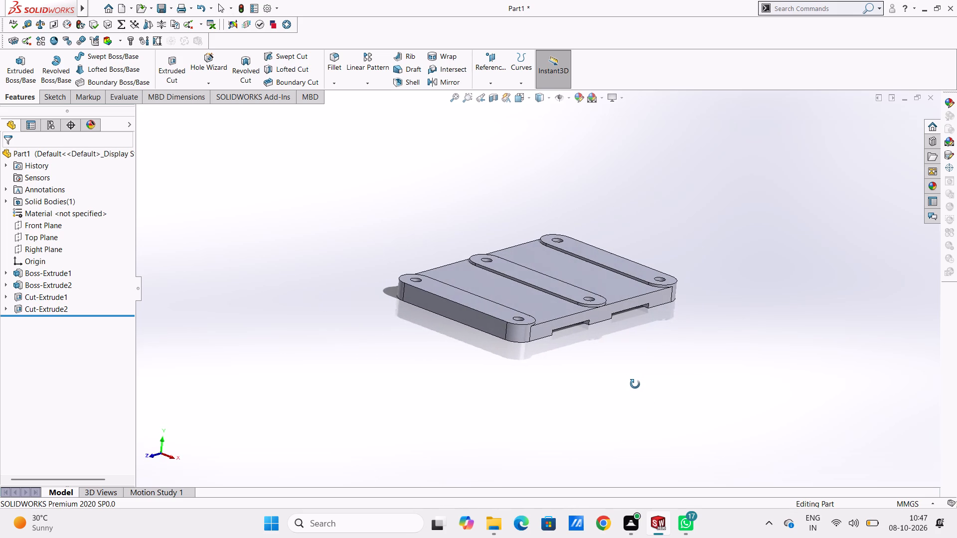
# Examine the plate from several angles, checking the raised bands, the holes and the two channels along its underside.
pyautogui.moveTo(635, 384); pyautogui.dragTo(637, 385, button='middle')
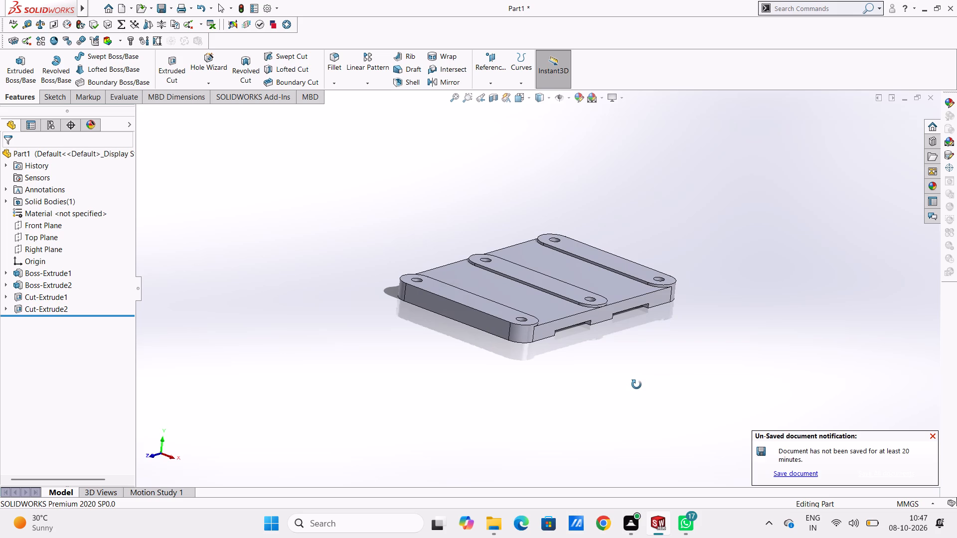
pyautogui.moveTo(637, 385); pyautogui.dragTo(605, 386, button='middle')
pyautogui.moveTo(535, 398); pyautogui.dragTo(519, 368, button='middle')
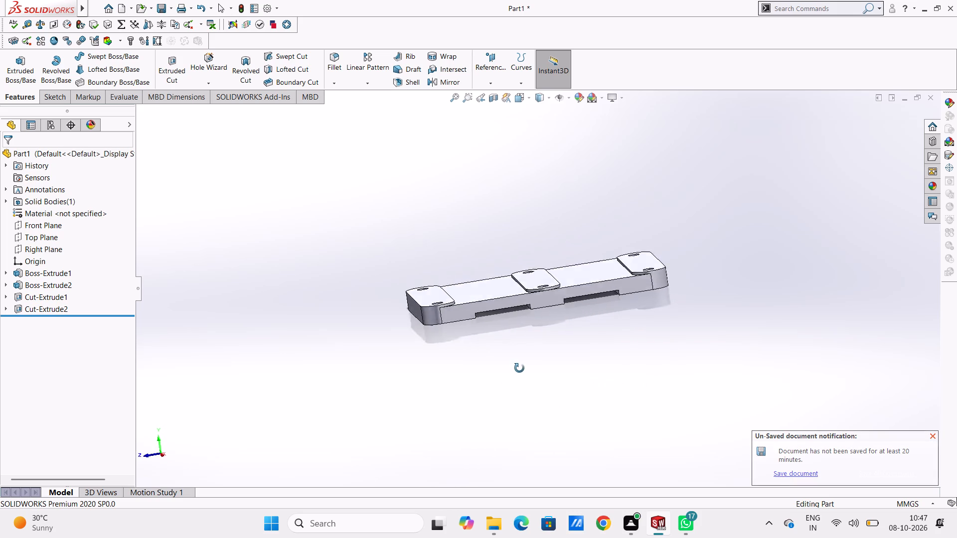
pyautogui.moveTo(519, 368); pyautogui.dragTo(508, 351, button='middle')
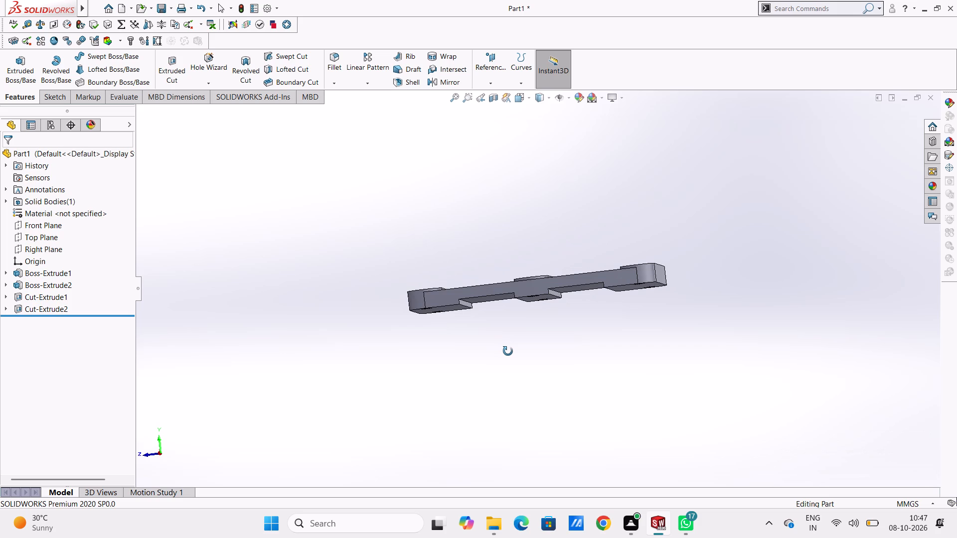
pyautogui.moveTo(508, 351); pyautogui.dragTo(509, 352, button='middle')
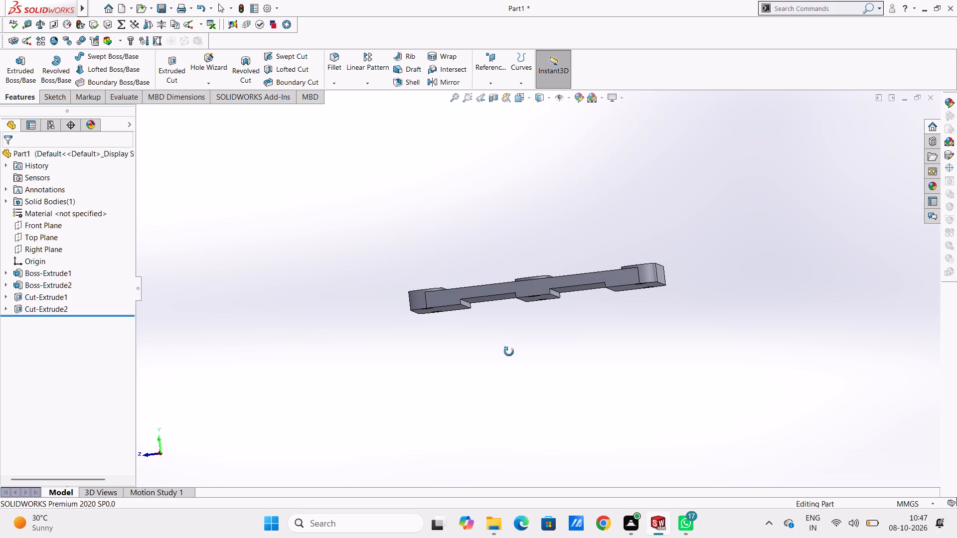
pyautogui.moveTo(509, 352); pyautogui.dragTo(510, 352, button='middle')
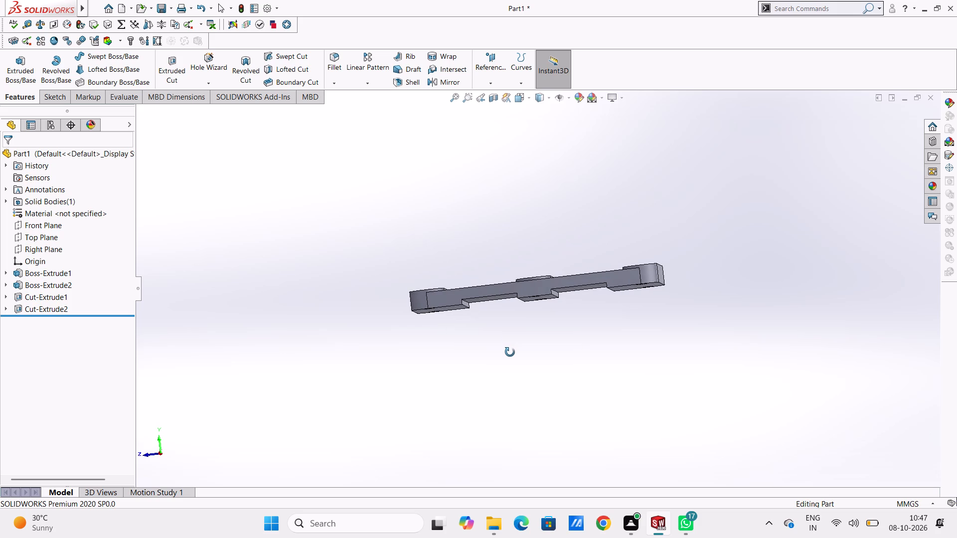
pyautogui.moveTo(510, 352); pyautogui.dragTo(512, 354, button='middle')
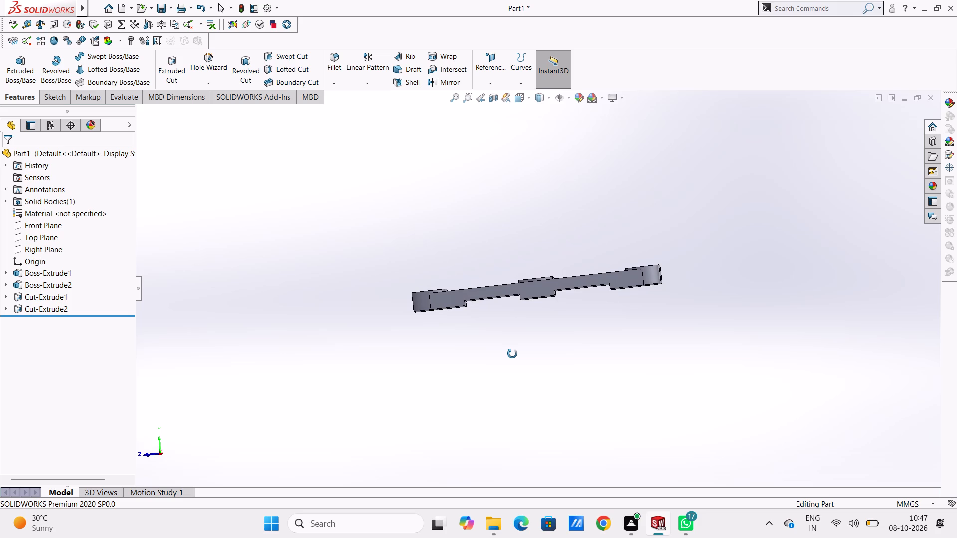
pyautogui.moveTo(512, 354); pyautogui.dragTo(515, 368, button='middle')
pyautogui.moveTo(515, 370); pyautogui.dragTo(558, 400, button='middle')
pyautogui.middleClick(566, 408)
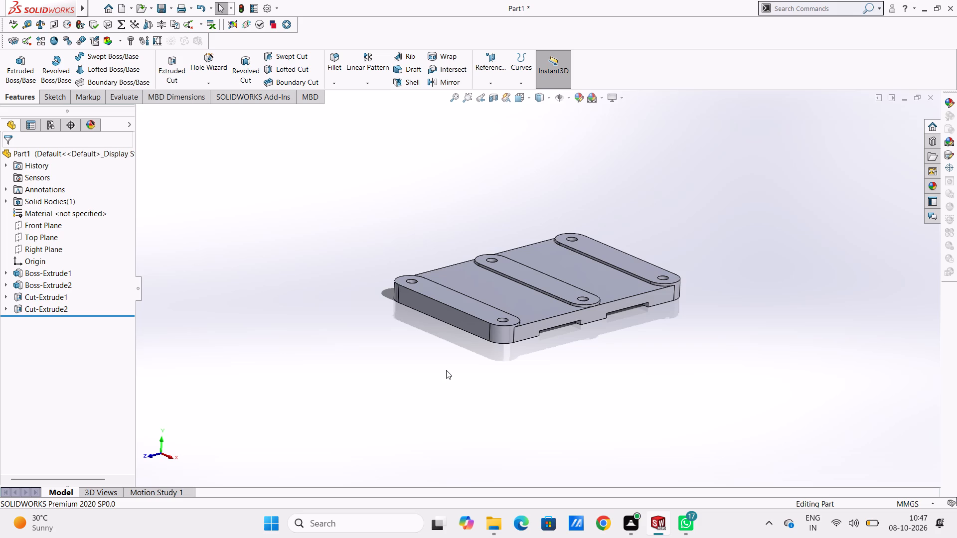
pyautogui.moveTo(439, 397); pyautogui.dragTo(445, 385, button='middle')
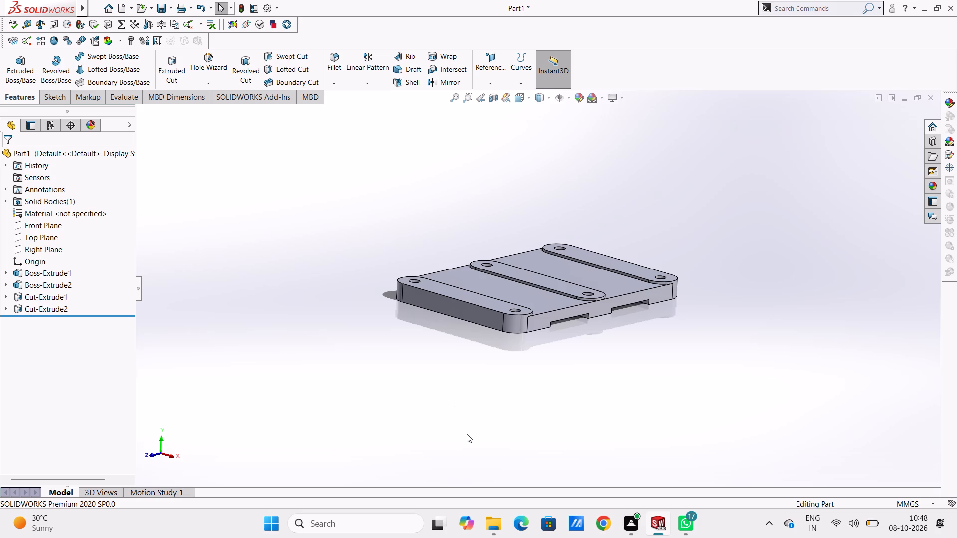
pyautogui.scroll(-1, 448, 422)
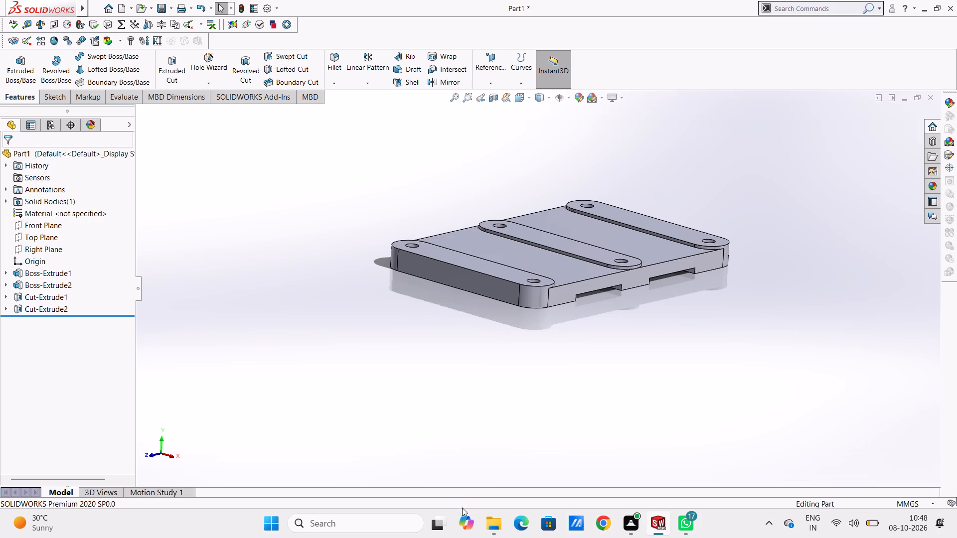
pyautogui.scroll(2, 454, 517)
pyautogui.scroll(2, 506, 401)
pyautogui.moveTo(463, 368); pyautogui.dragTo(527, 411, button='middle')
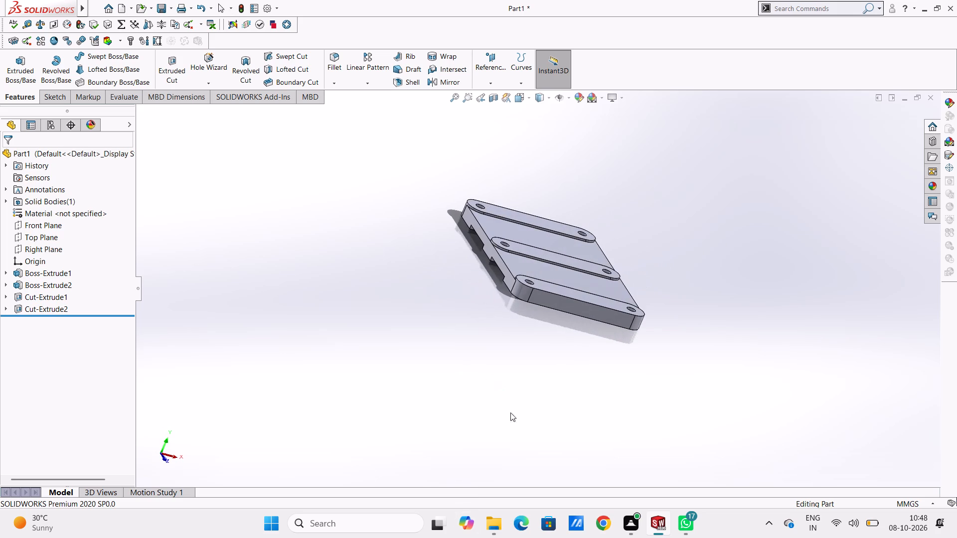
# Open a new sketch on the plate's top face between the raised bands, viewed from the top.
pyautogui.hotkey('ctrl', '5')
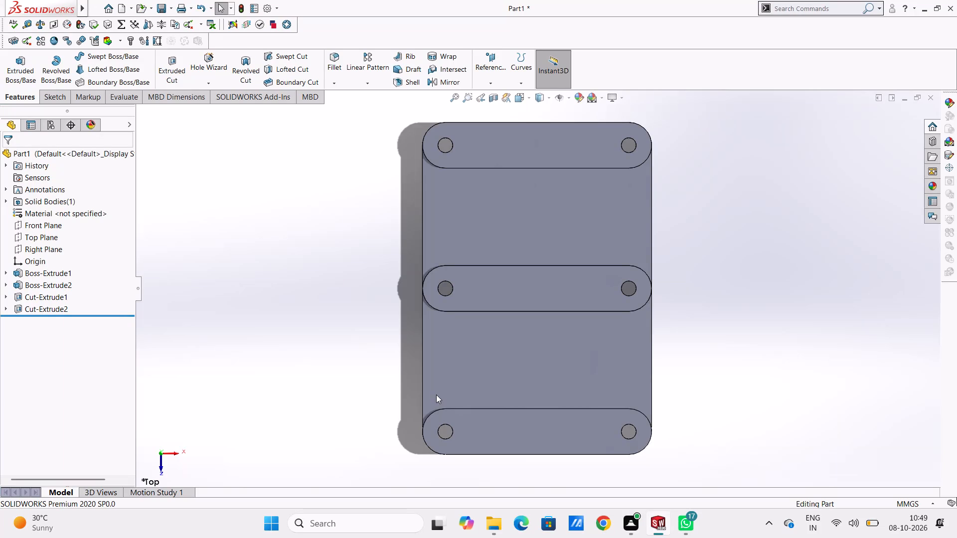
pyautogui.scroll(2, 501, 348)
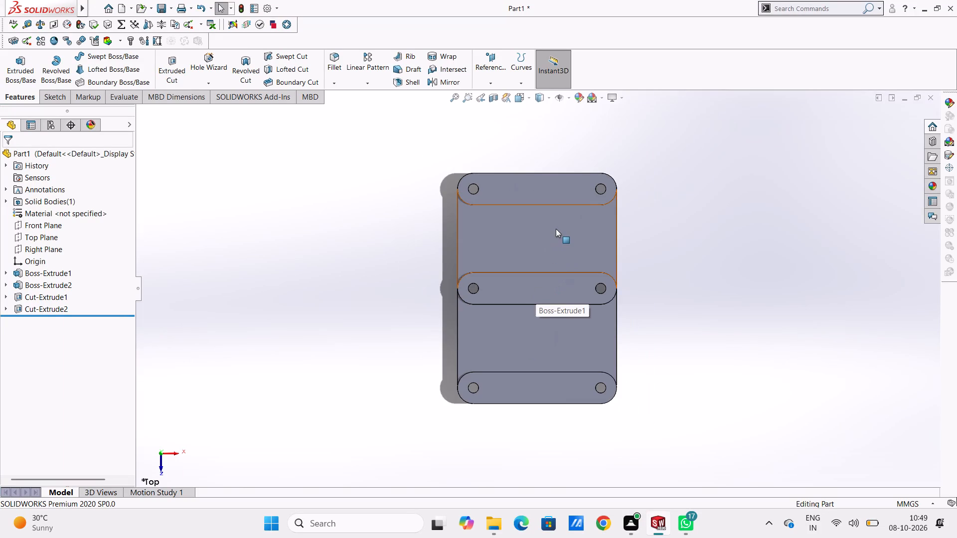
pyautogui.click(558, 237)
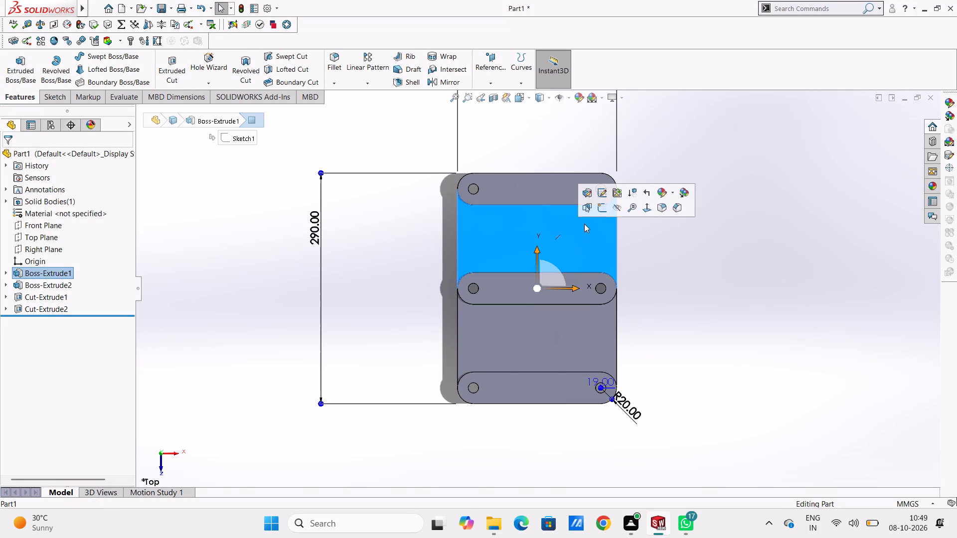
pyautogui.click(601, 211)
pyautogui.click(685, 243)
pyautogui.scroll(3, 675, 245)
pyautogui.scroll(-1, 679, 262)
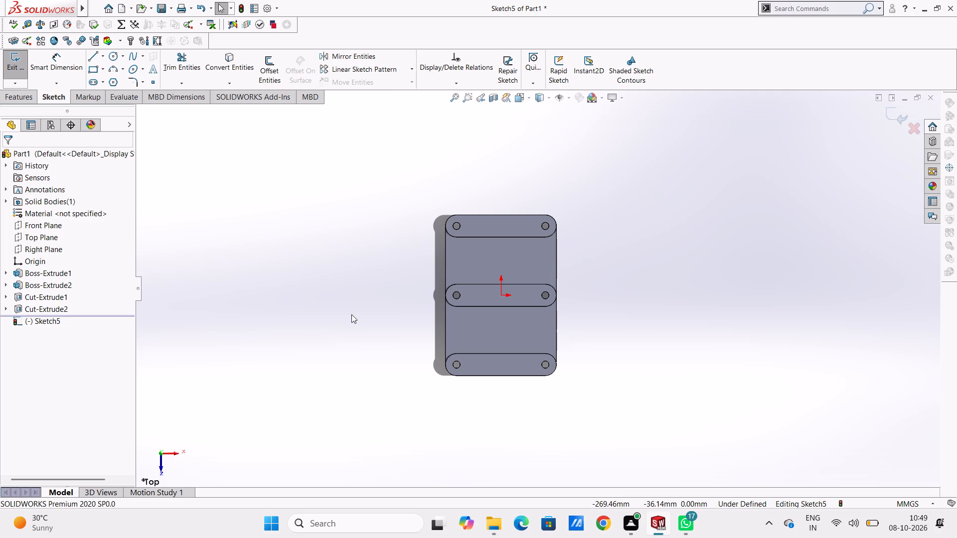
# Sketch a center rectangle at the origin spanning the plate's full 290 mm length, entering a width of 105 mm.
pyautogui.click(95, 69)
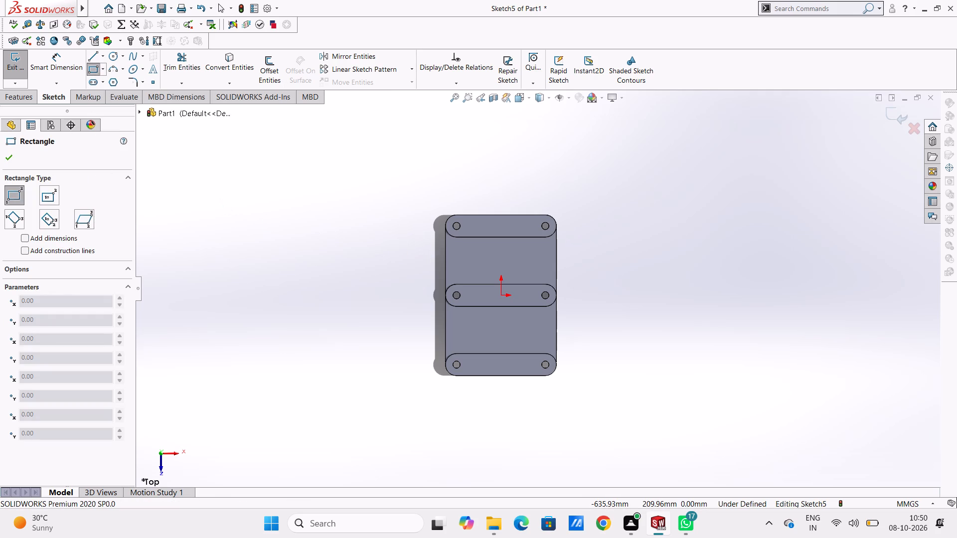
pyautogui.click(102, 68)
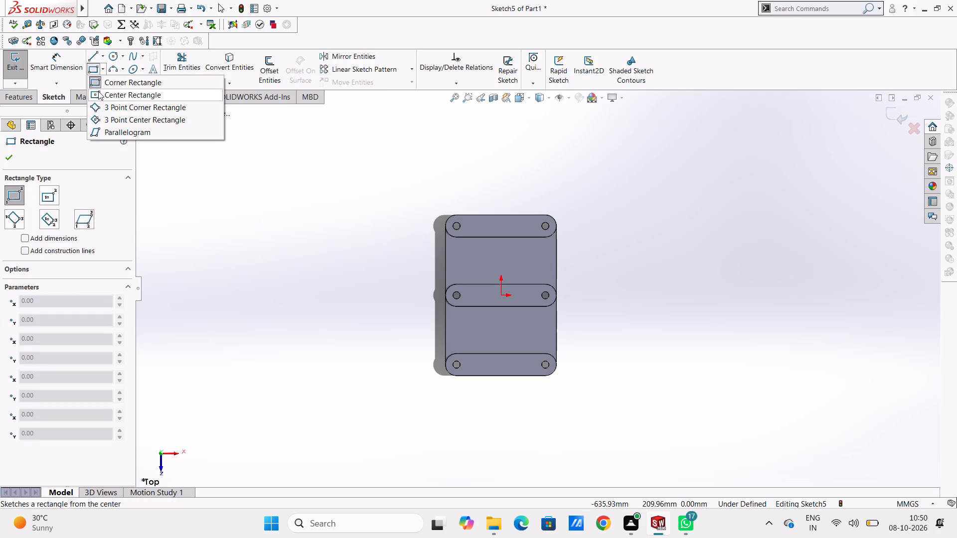
pyautogui.click(98, 91)
pyautogui.click(501, 296)
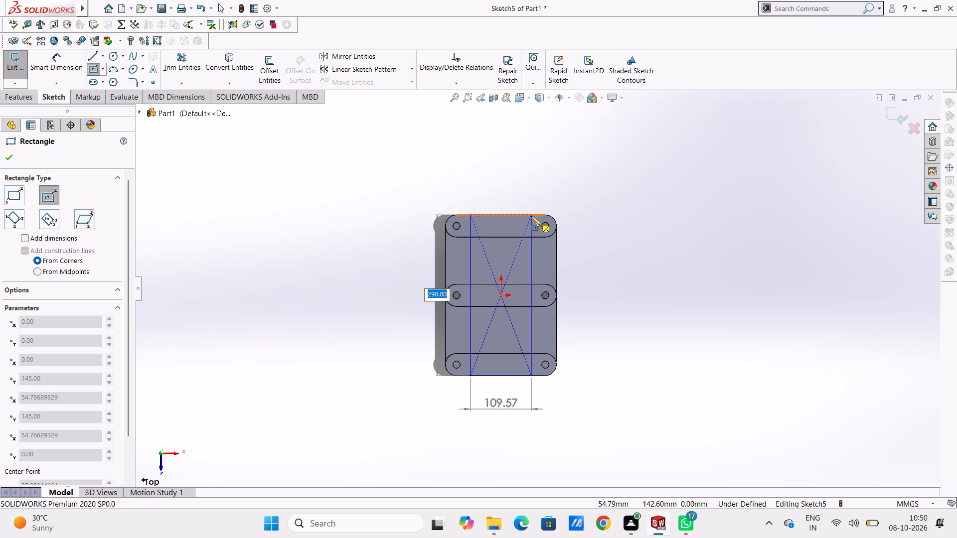
pyautogui.press('Return')
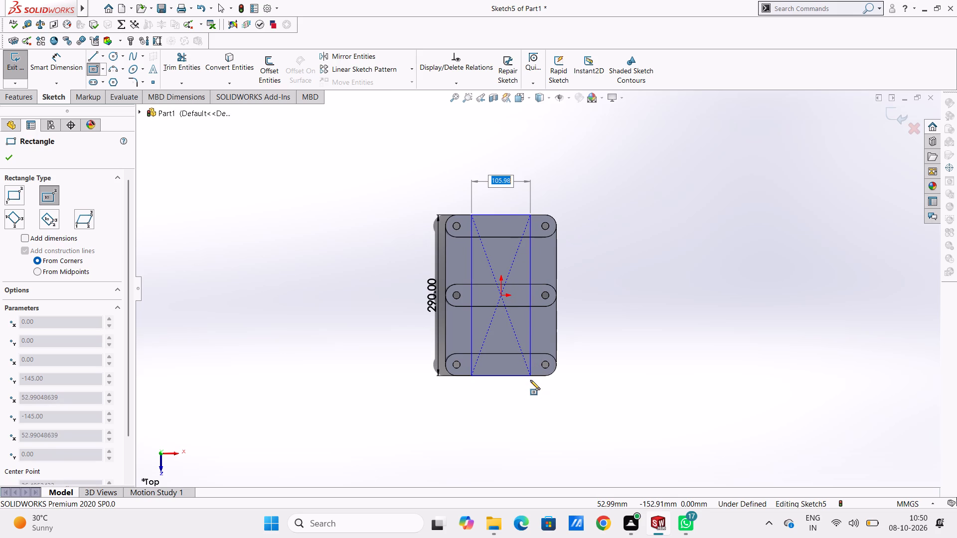
pyautogui.write('105')
pyautogui.press('Return')
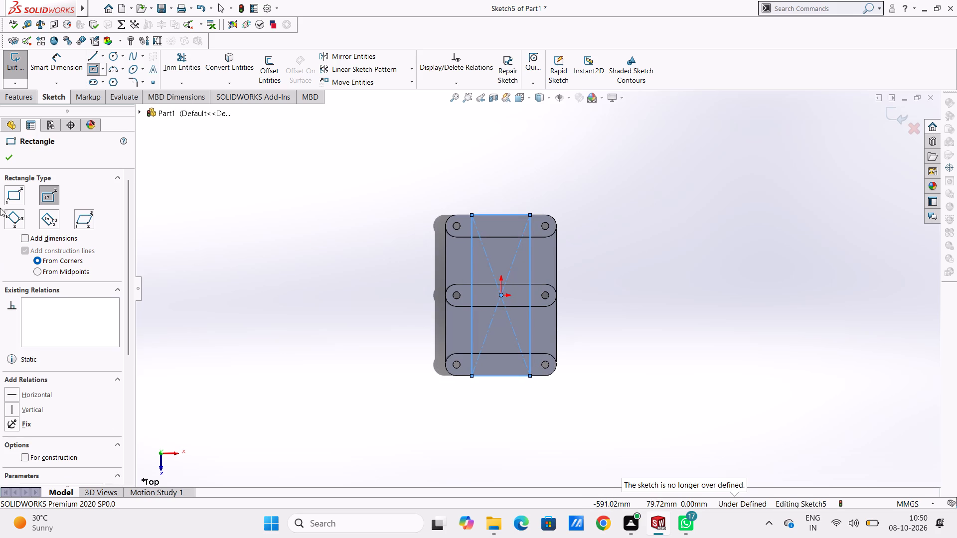
pyautogui.click(11, 155)
pyautogui.click(274, 246)
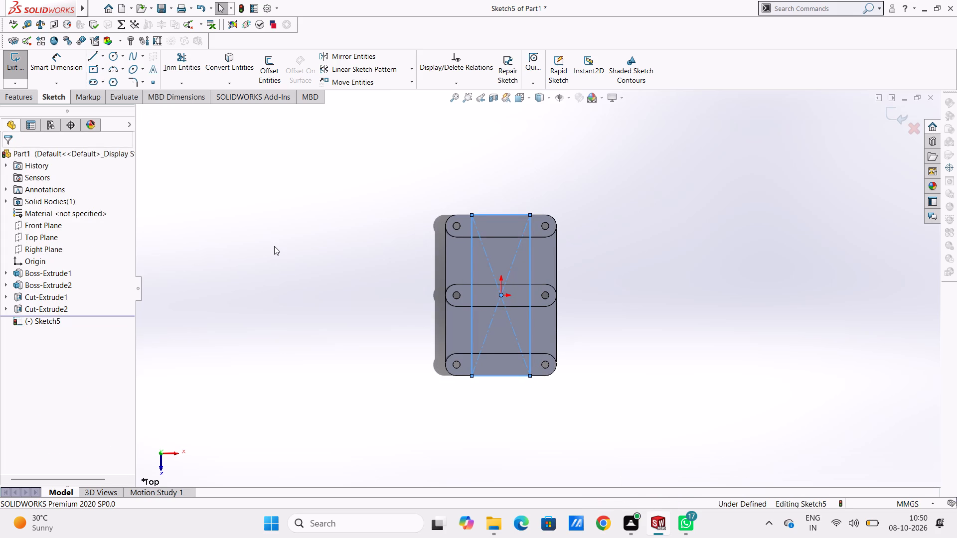
# Dimension the length of the center rectangle's long side on the -X side of the origin.
pyautogui.click(54, 64)
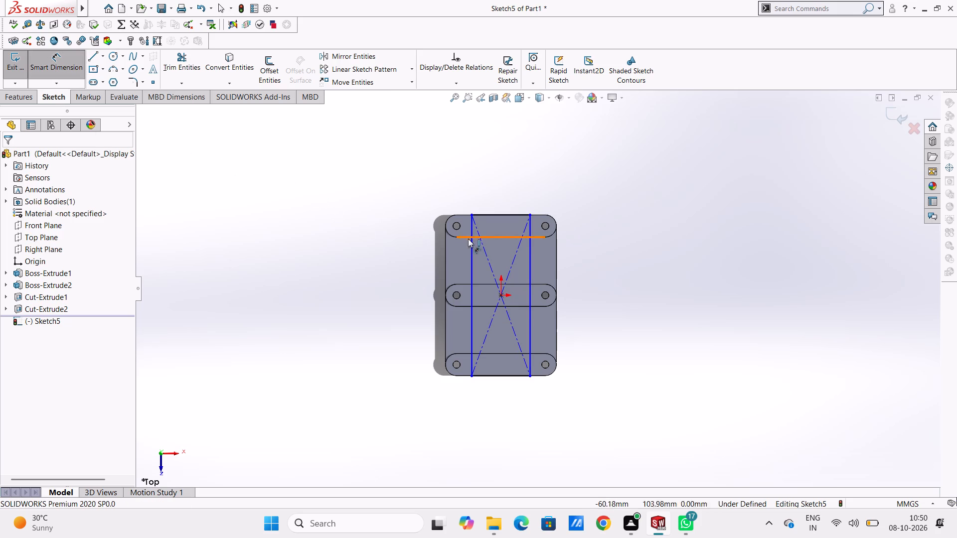
pyautogui.click(474, 261)
pyautogui.click(244, 264)
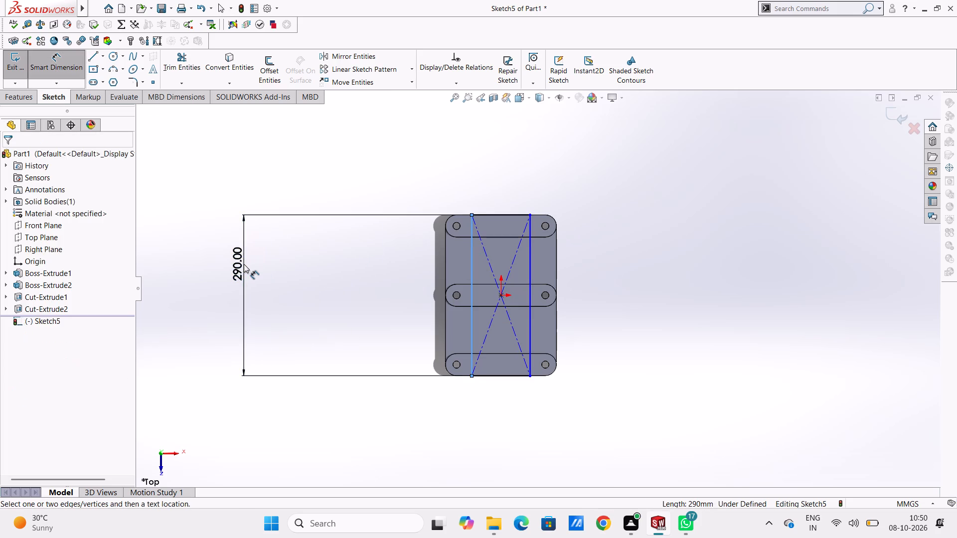
pyautogui.doubleClick(199, 250)
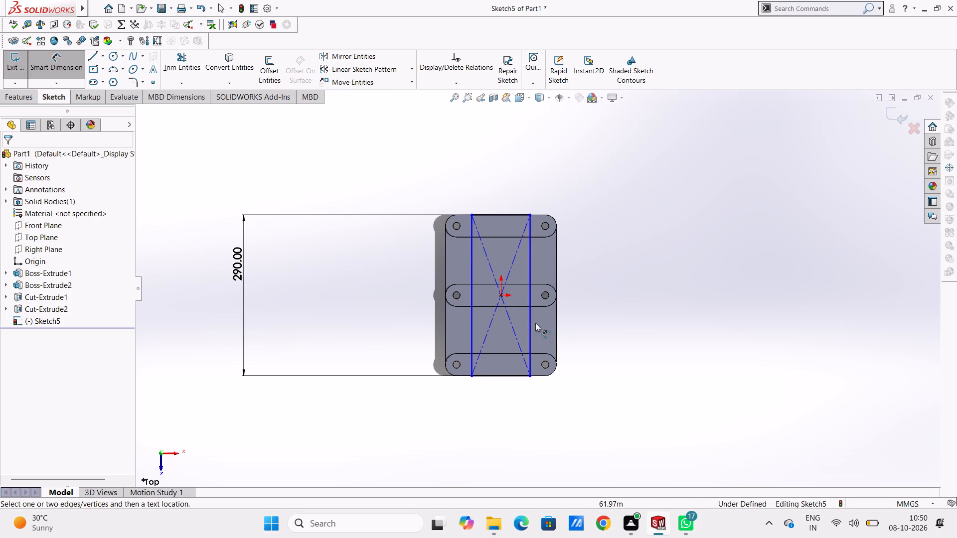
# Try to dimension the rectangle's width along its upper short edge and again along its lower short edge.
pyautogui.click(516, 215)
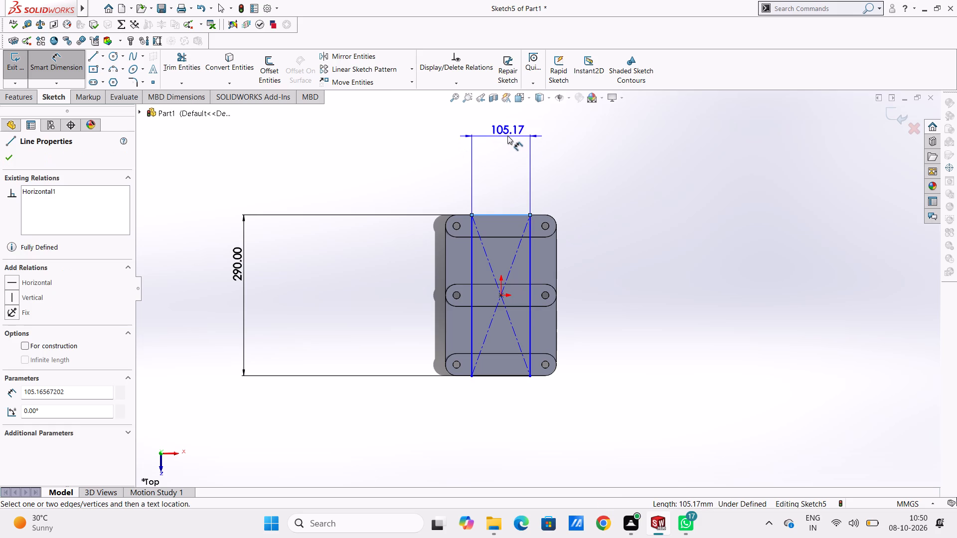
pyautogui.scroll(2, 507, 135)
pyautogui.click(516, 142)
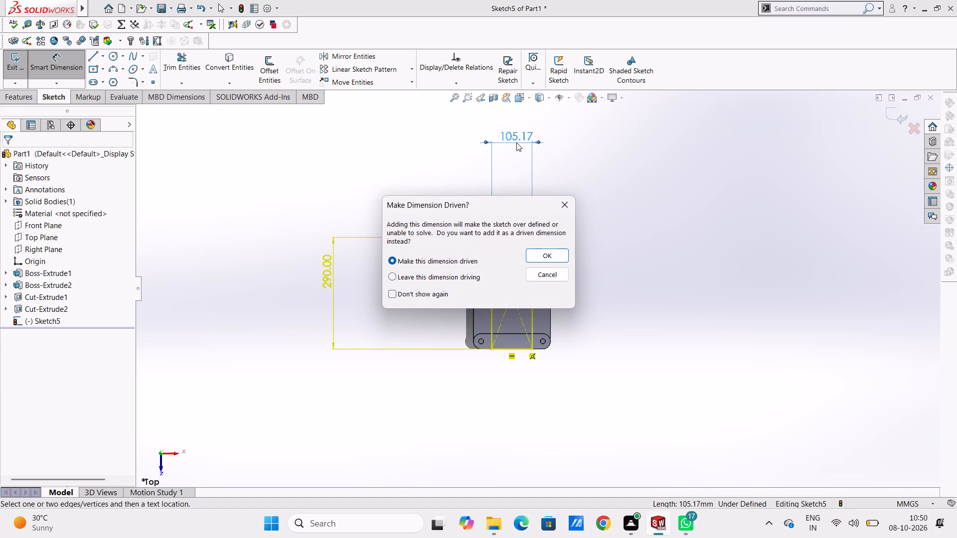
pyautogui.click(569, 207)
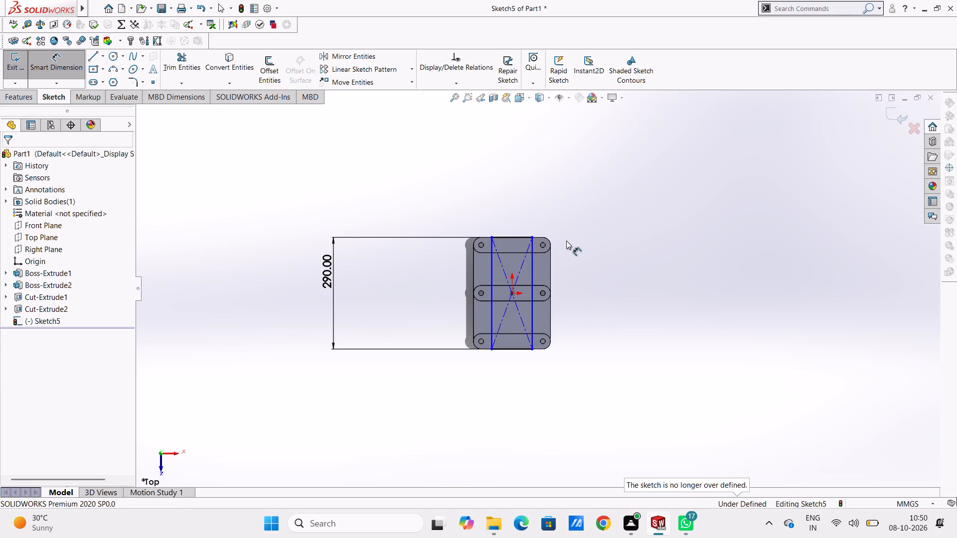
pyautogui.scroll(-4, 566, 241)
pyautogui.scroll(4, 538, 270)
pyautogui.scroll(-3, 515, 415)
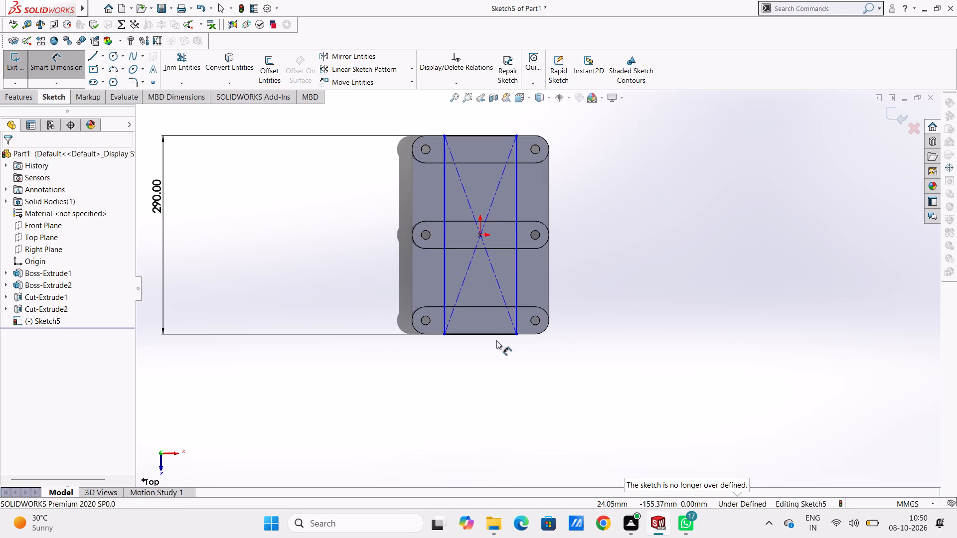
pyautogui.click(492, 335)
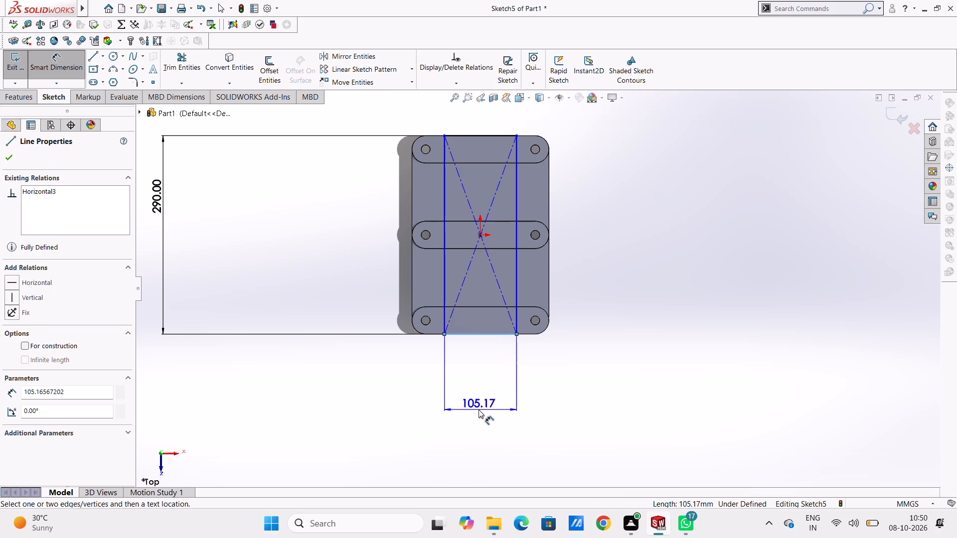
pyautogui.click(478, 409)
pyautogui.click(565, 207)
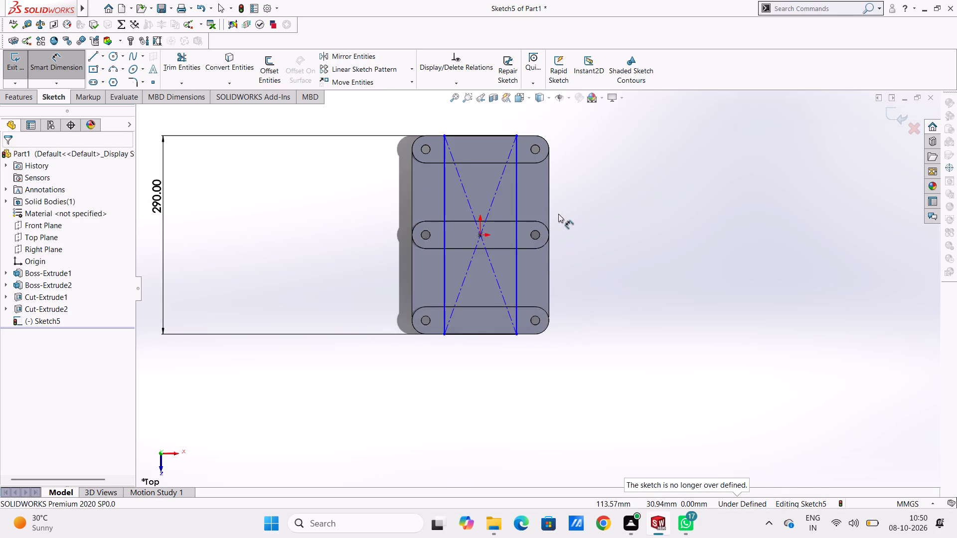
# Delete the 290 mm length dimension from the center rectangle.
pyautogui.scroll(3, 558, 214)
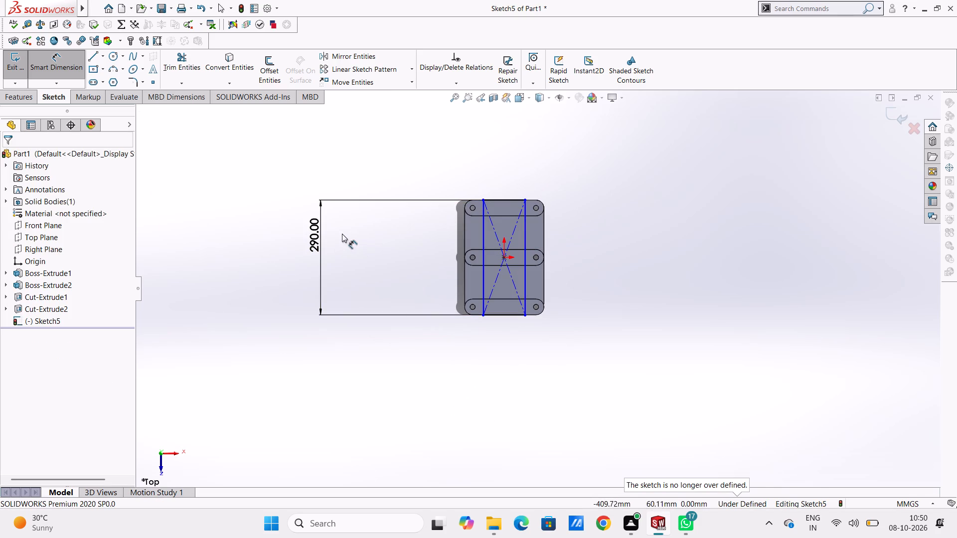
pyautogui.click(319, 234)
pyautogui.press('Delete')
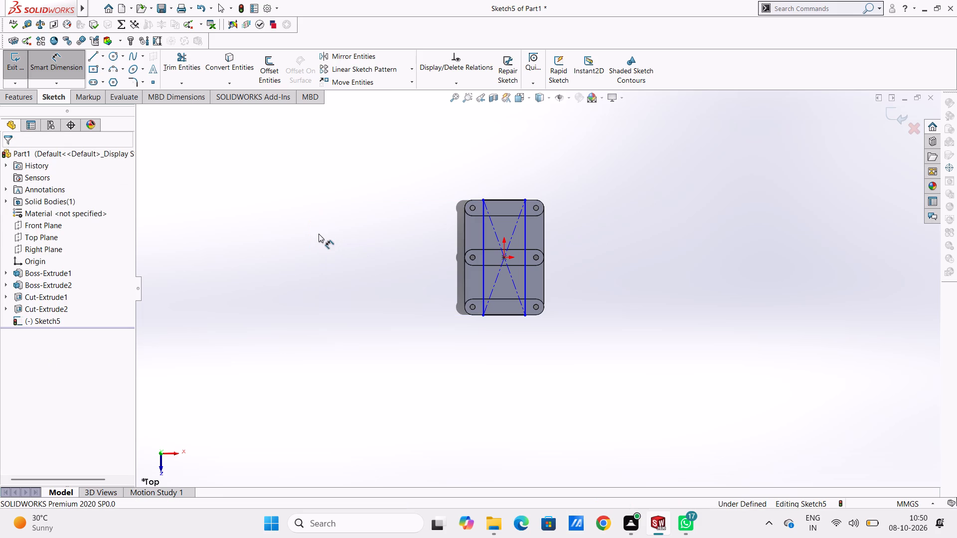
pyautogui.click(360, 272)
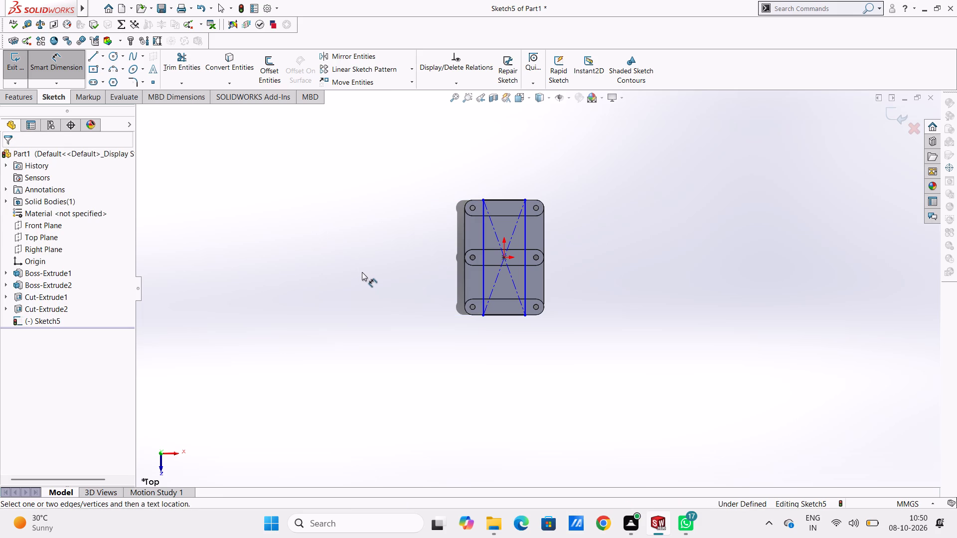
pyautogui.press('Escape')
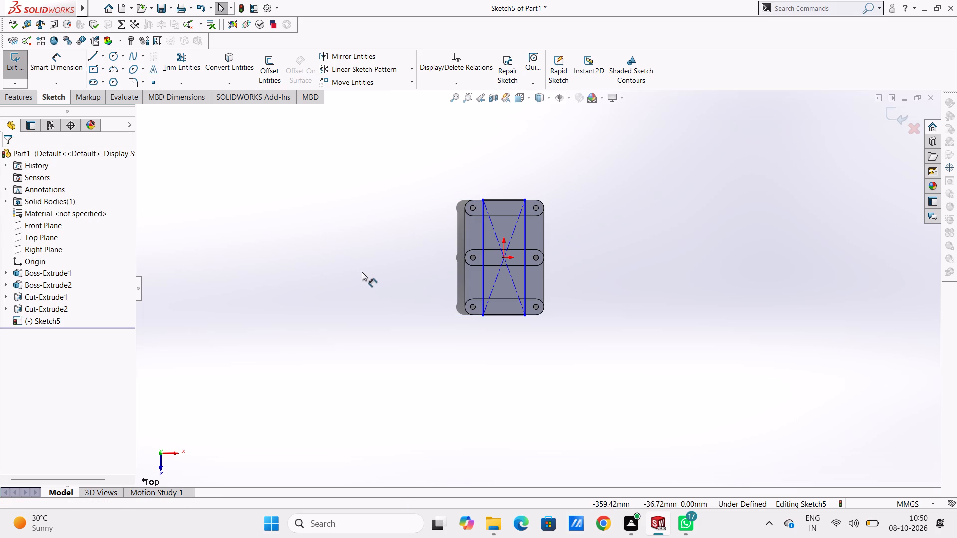
# Undo the recent dimension edits and the center rectangle, leaving the sketch on the plate empty.
pyautogui.hotkey('ctrl', 'z')
pyautogui.hotkey('ctrl', 'z')
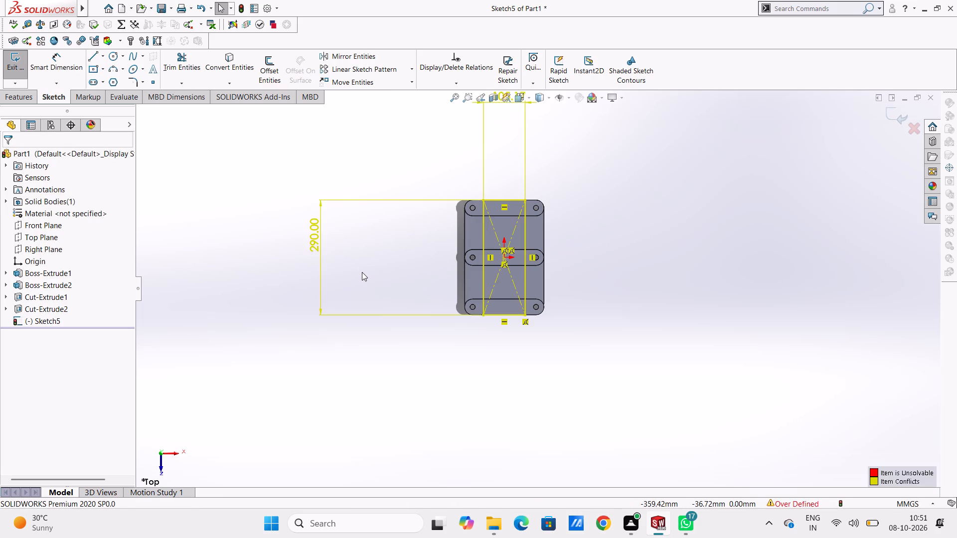
pyautogui.hotkey('ctrl', 'z')
pyautogui.hotkey('ctrl', 'z')
pyautogui.hotkey('ctrl', 'z')
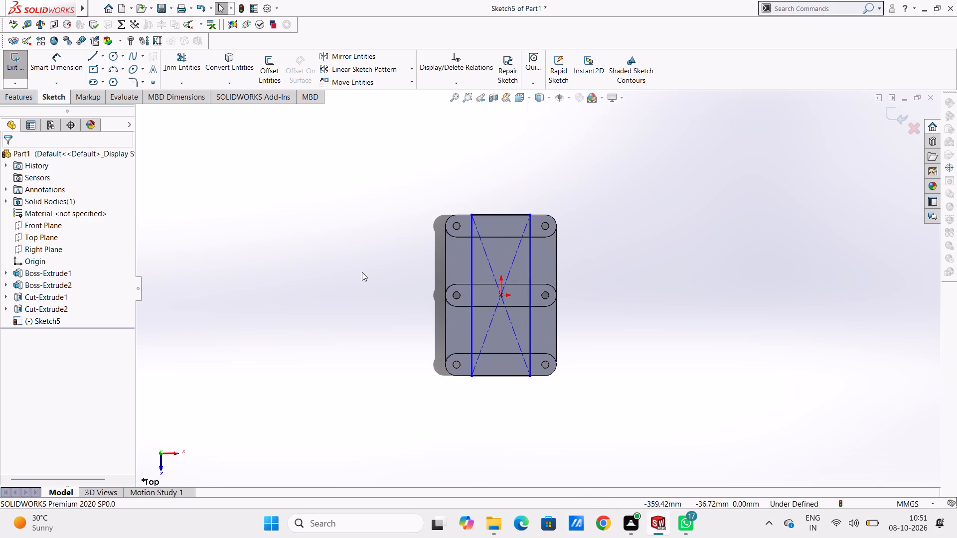
pyautogui.hotkey('ctrl', 'z')
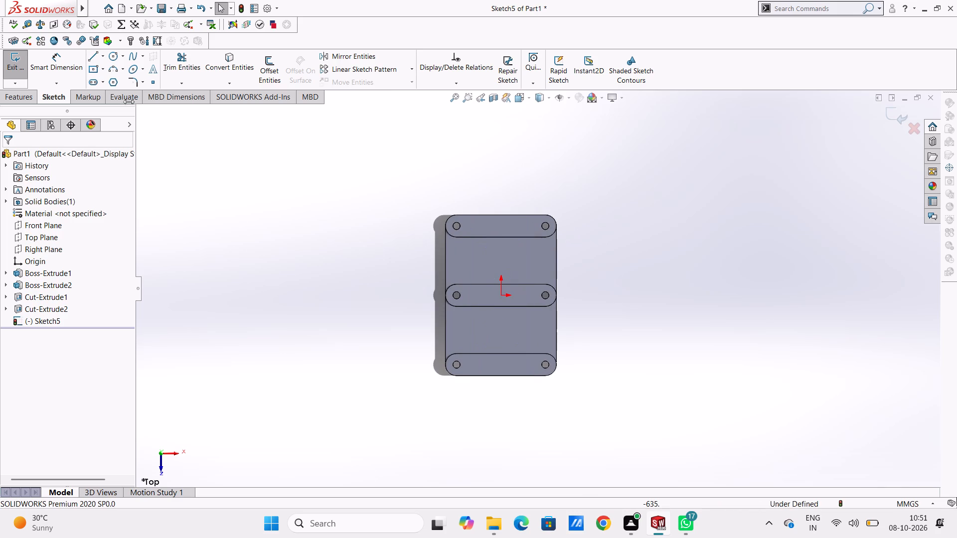
# Sketch a center rectangle at the origin spanning the plate's full 290 mm length, with a width of 105 mm.
pyautogui.click(103, 71)
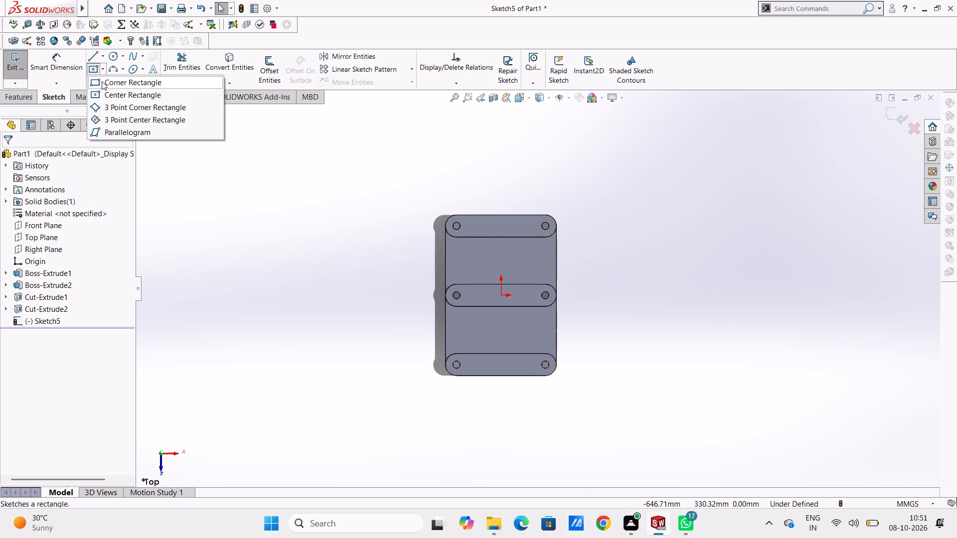
pyautogui.click(98, 91)
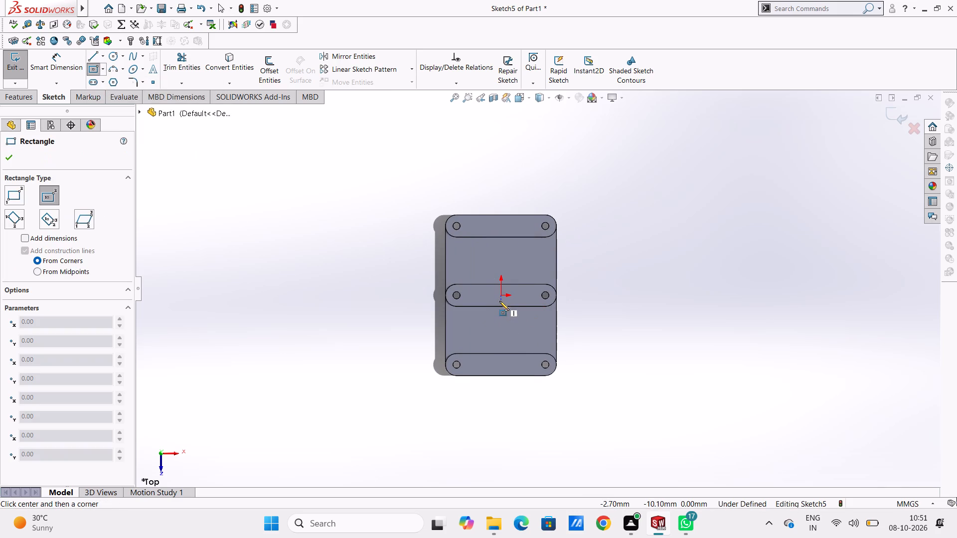
pyautogui.click(500, 298)
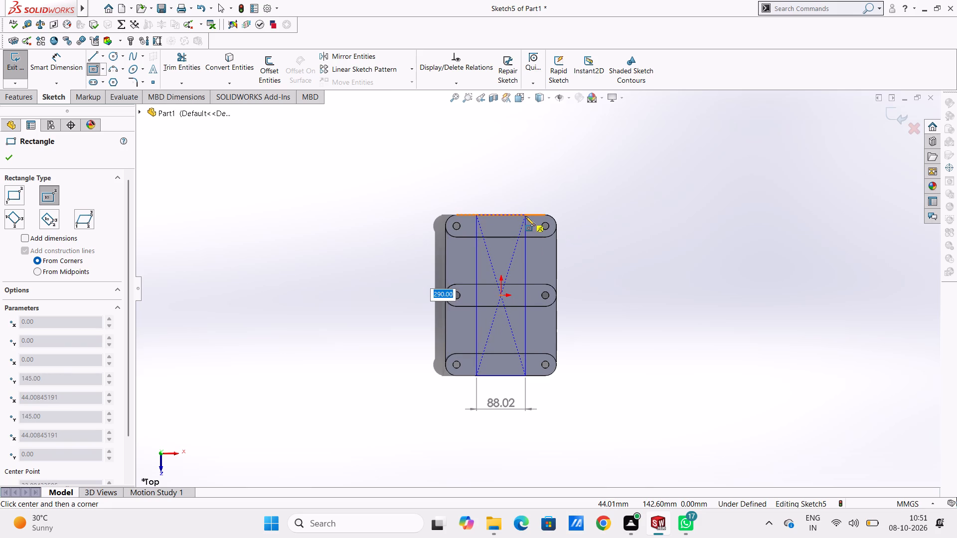
pyautogui.press('Return')
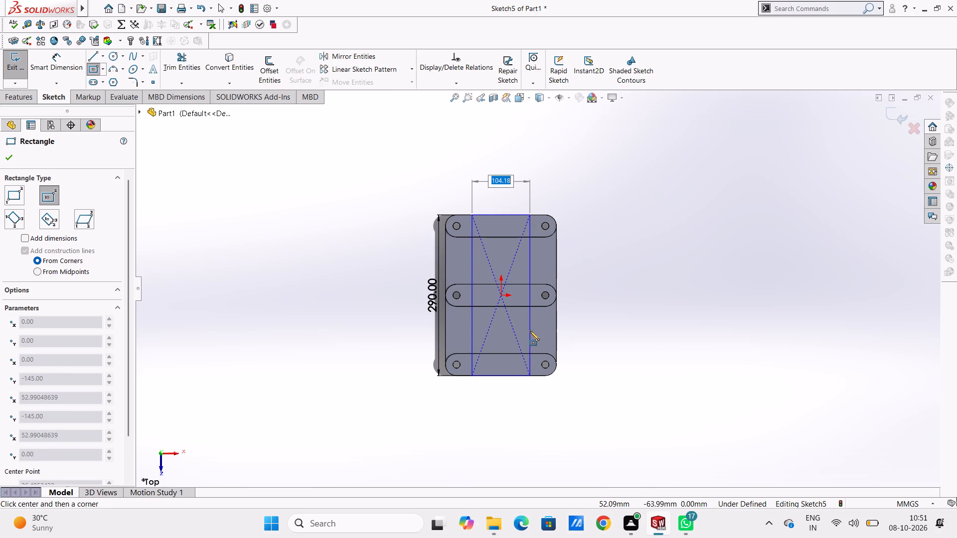
pyautogui.write('105')
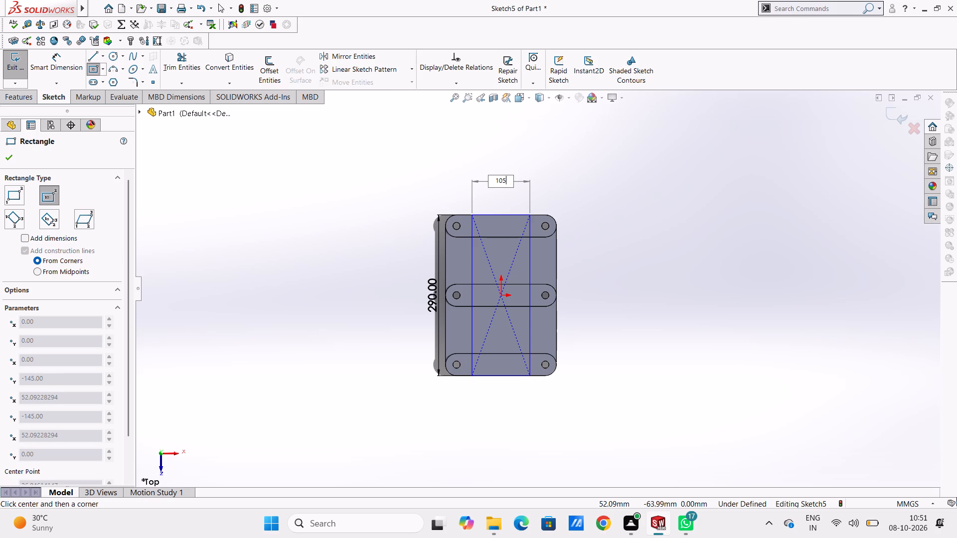
pyautogui.press('Return')
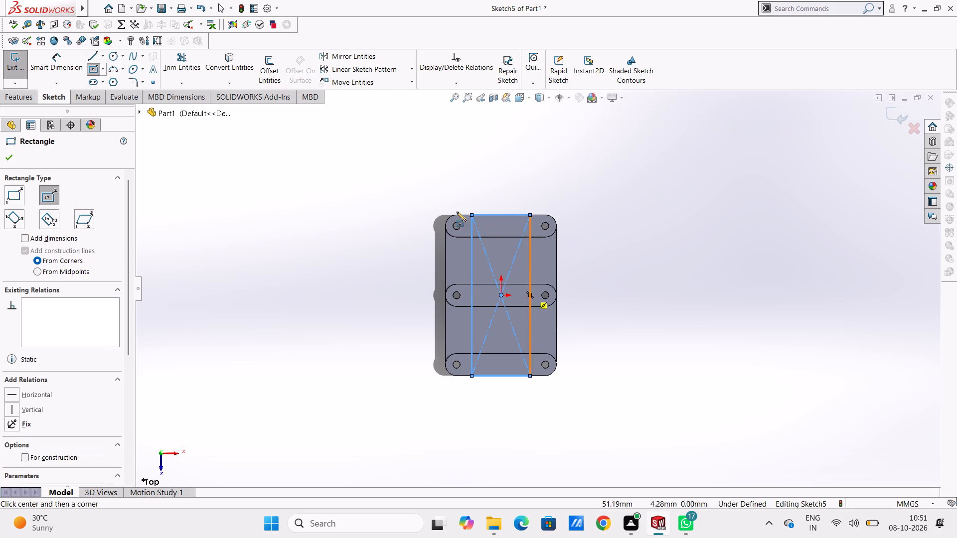
pyautogui.click(12, 156)
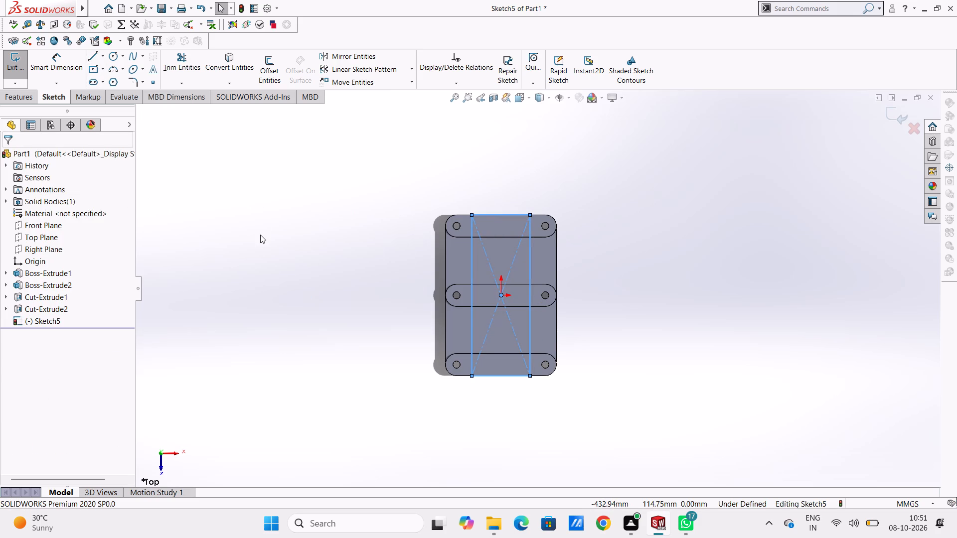
pyautogui.click(319, 242)
# Dimension the length of the rectangle's long side on the -X side of the origin.
pyautogui.click(64, 64)
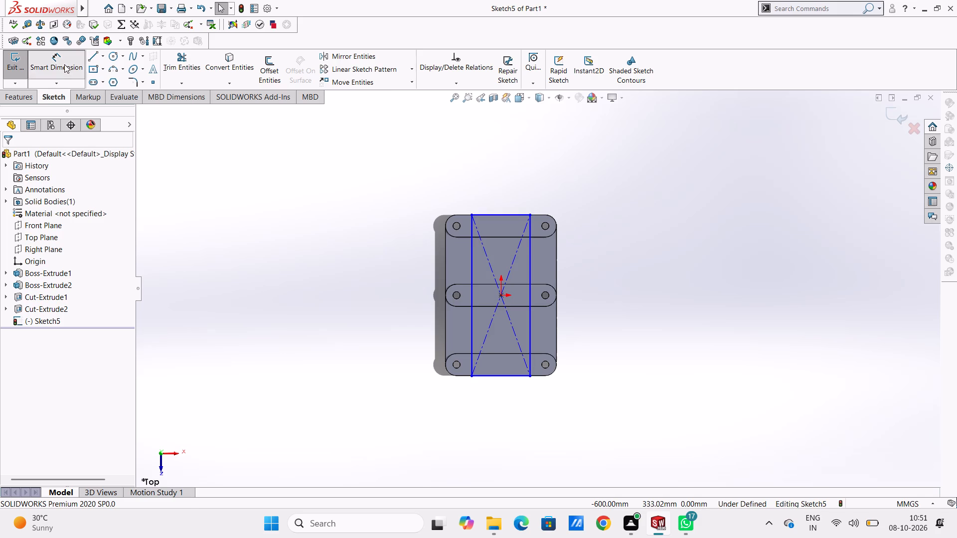
pyautogui.click(473, 251)
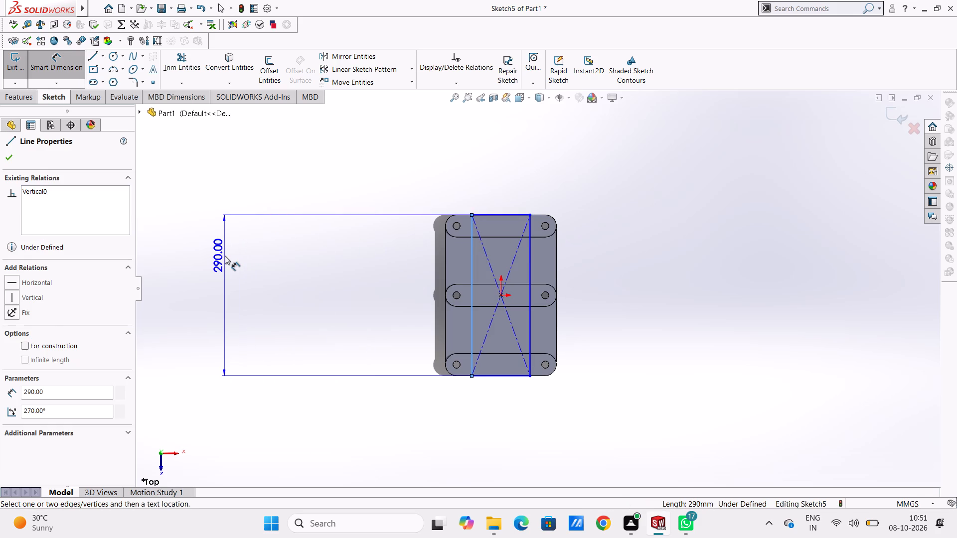
pyautogui.click(227, 257)
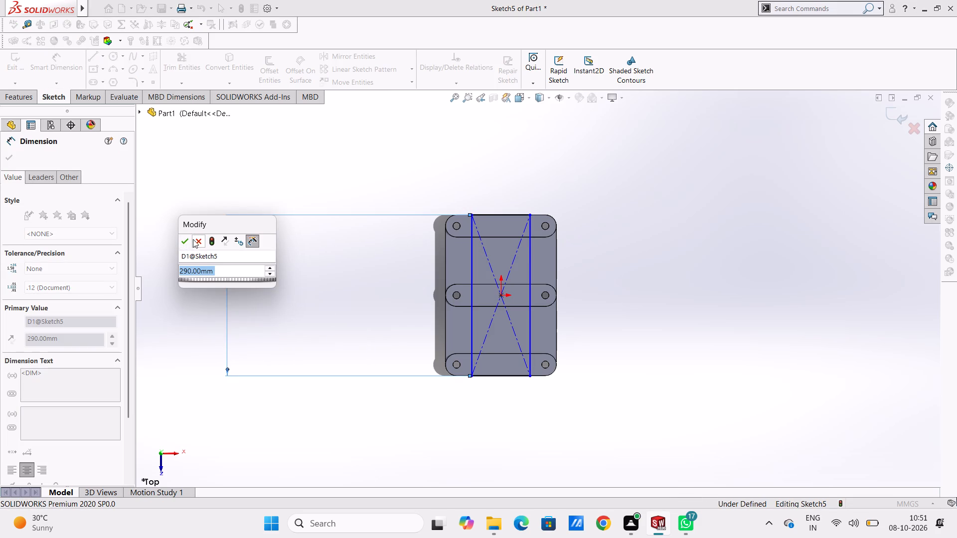
pyautogui.click(185, 243)
pyautogui.click(302, 190)
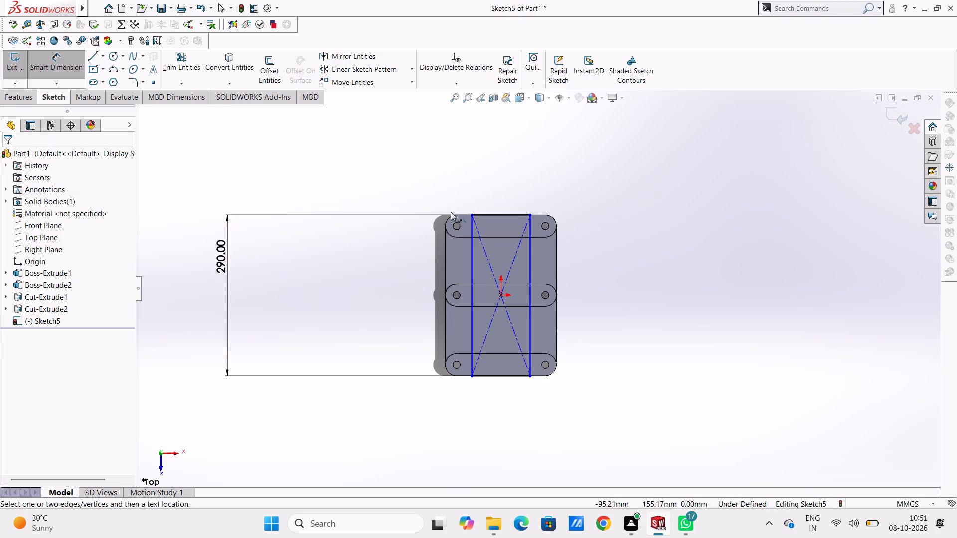
# Dimension the rectangle's width along its short edge on the -Z side of the plate.
pyautogui.click(506, 215)
pyautogui.scroll(2, 501, 142)
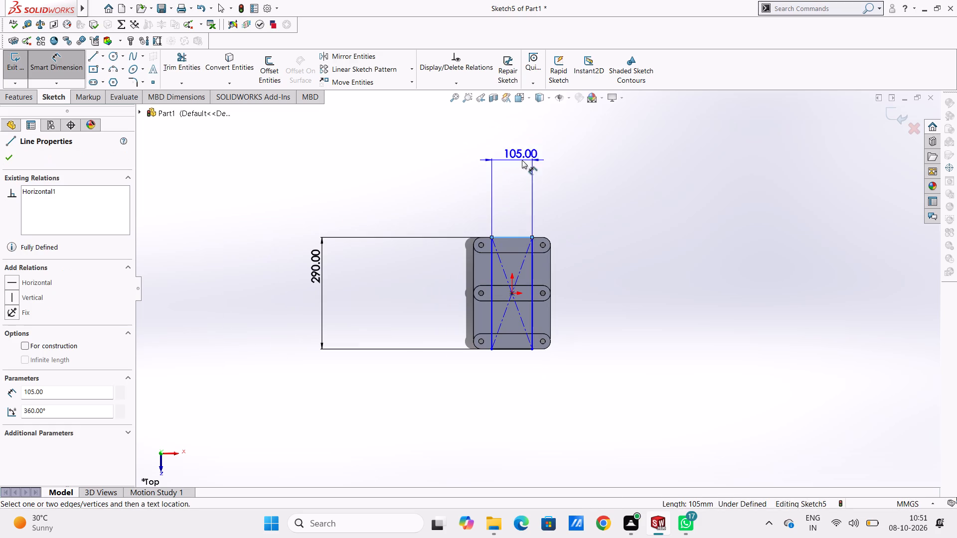
pyautogui.click(508, 139)
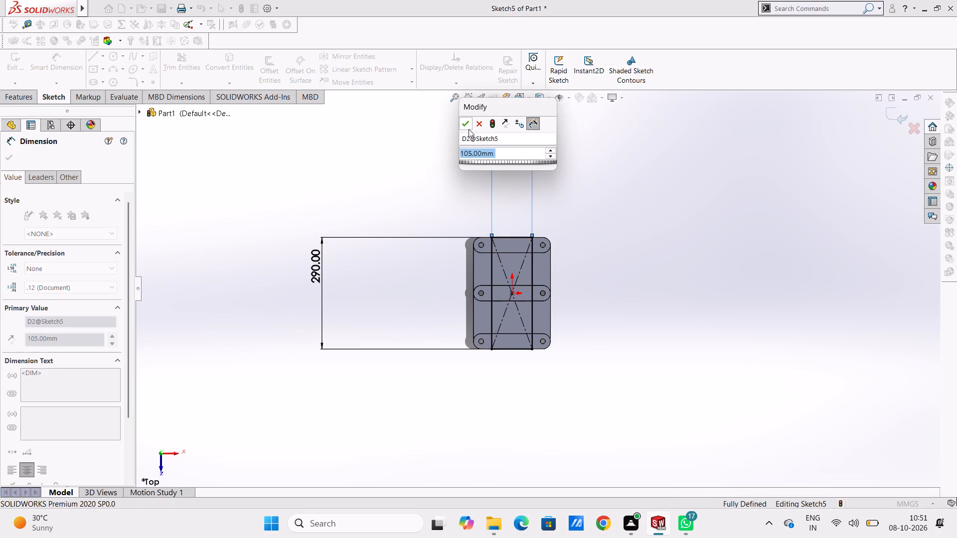
pyautogui.click(469, 129)
pyautogui.click(440, 165)
pyautogui.scroll(-1, 614, 342)
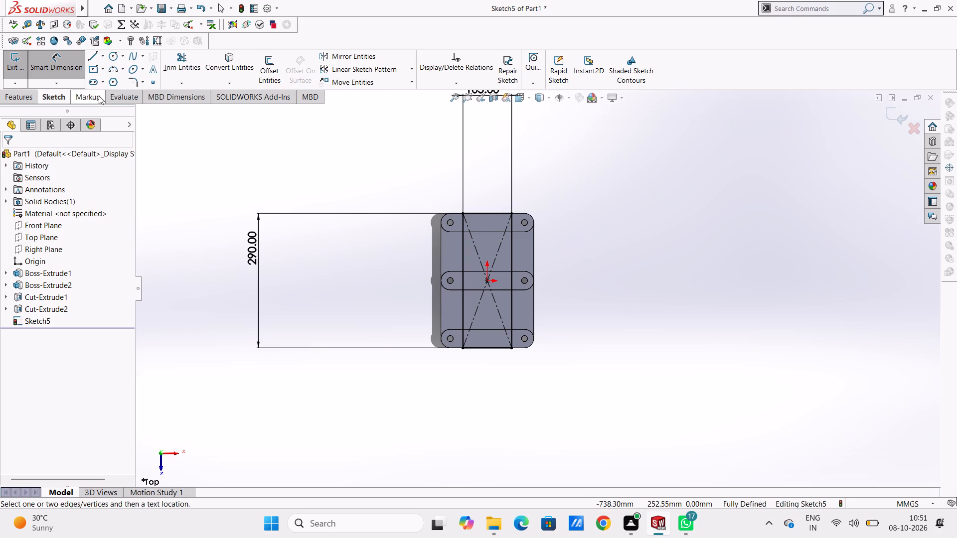
pyautogui.click(66, 62)
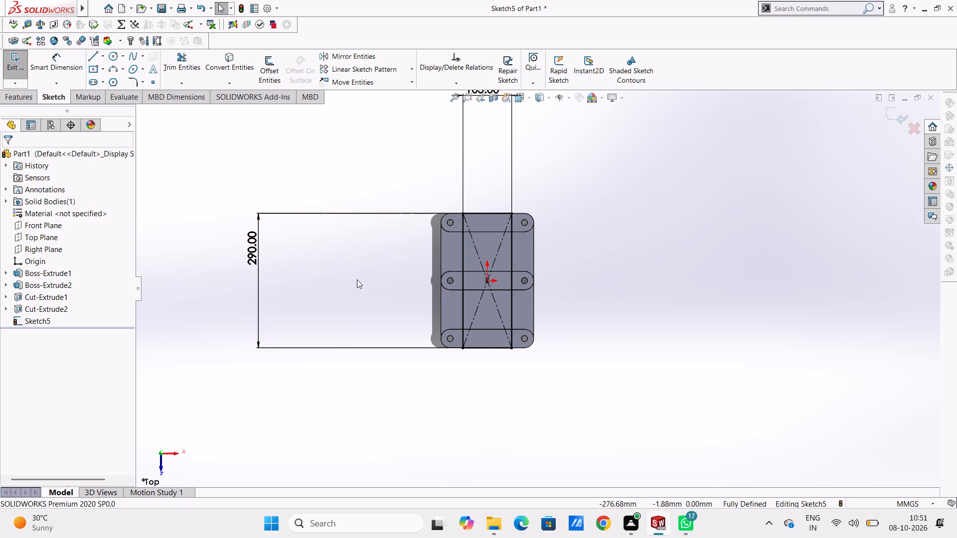
# Set up a 300 mm blind Boss-Extrude of the rectangle as a thin feature with a 10 mm wall reversed inward.
pyautogui.middleClick(354, 293)
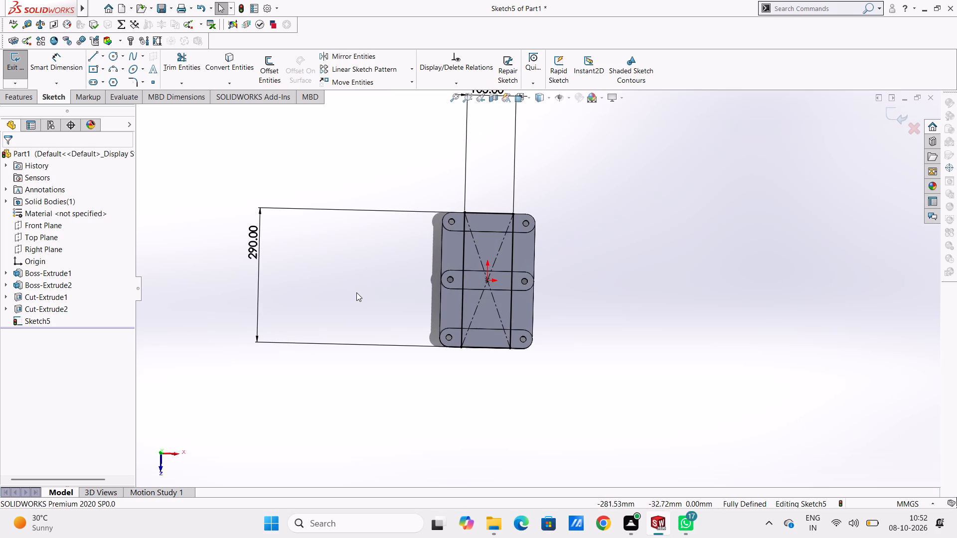
pyautogui.hotkey('ctrl', '5')
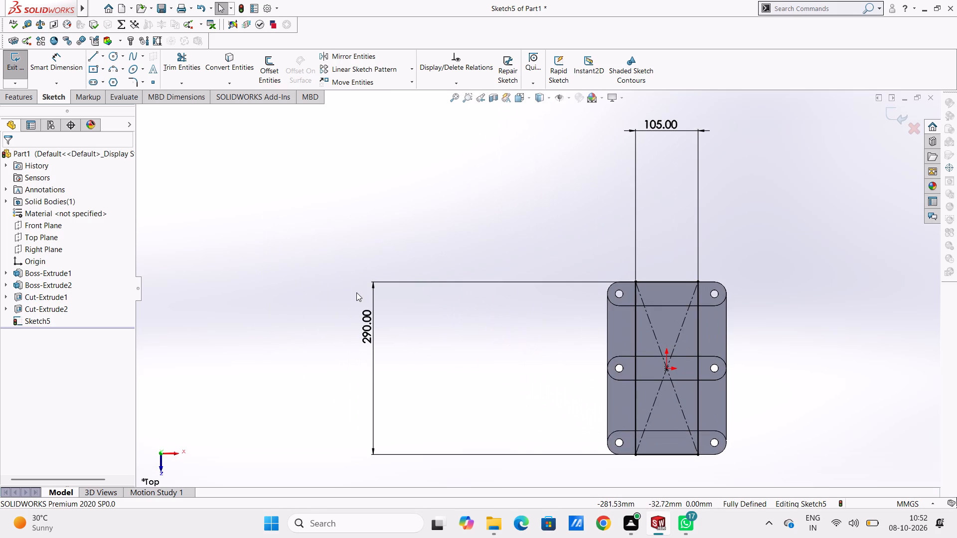
pyautogui.scroll(3, 528, 360)
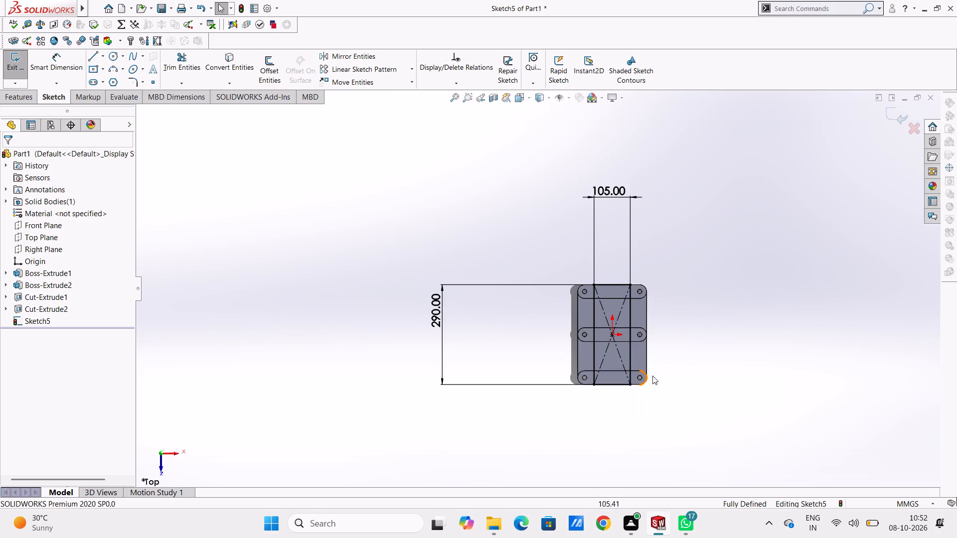
pyautogui.scroll(-2, 662, 378)
pyautogui.scroll(-3, 658, 302)
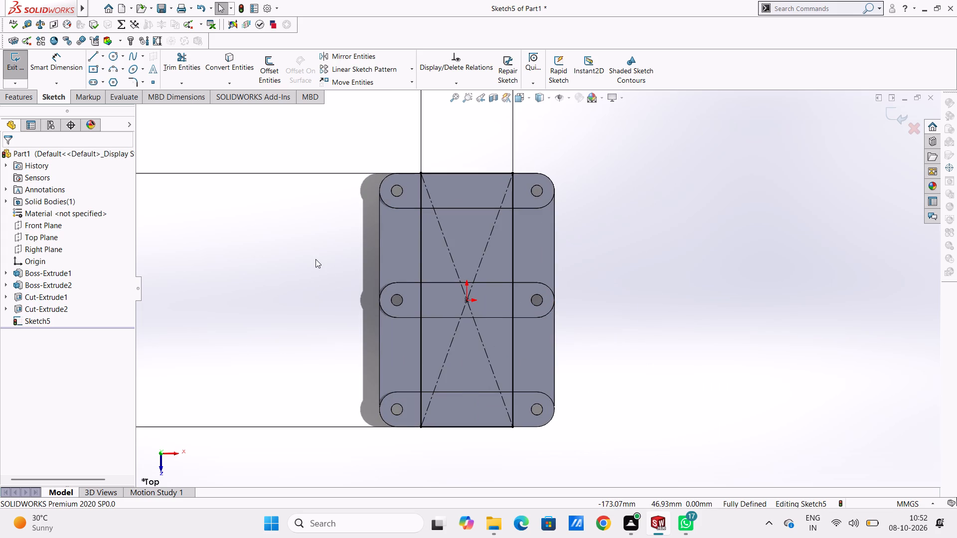
pyautogui.scroll(2, 308, 196)
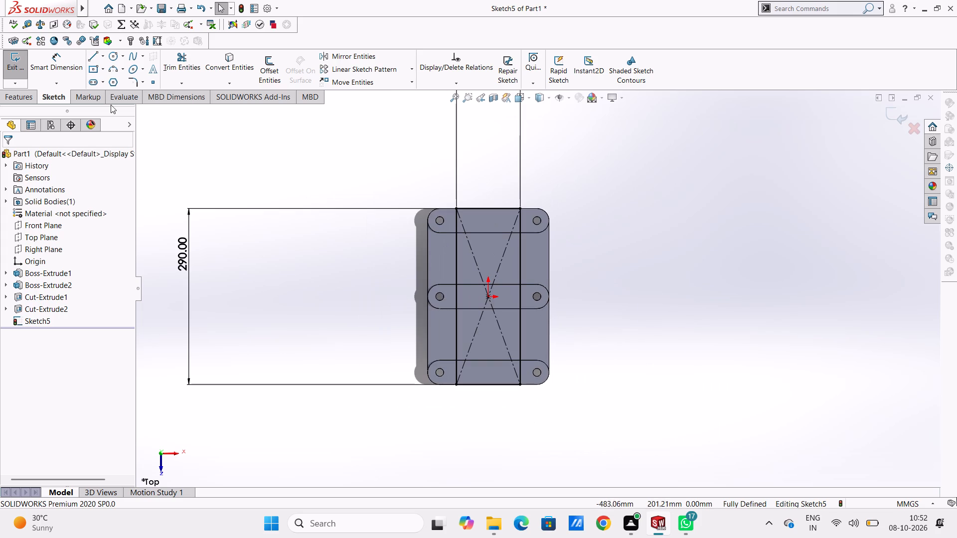
pyautogui.click(21, 97)
pyautogui.click(22, 72)
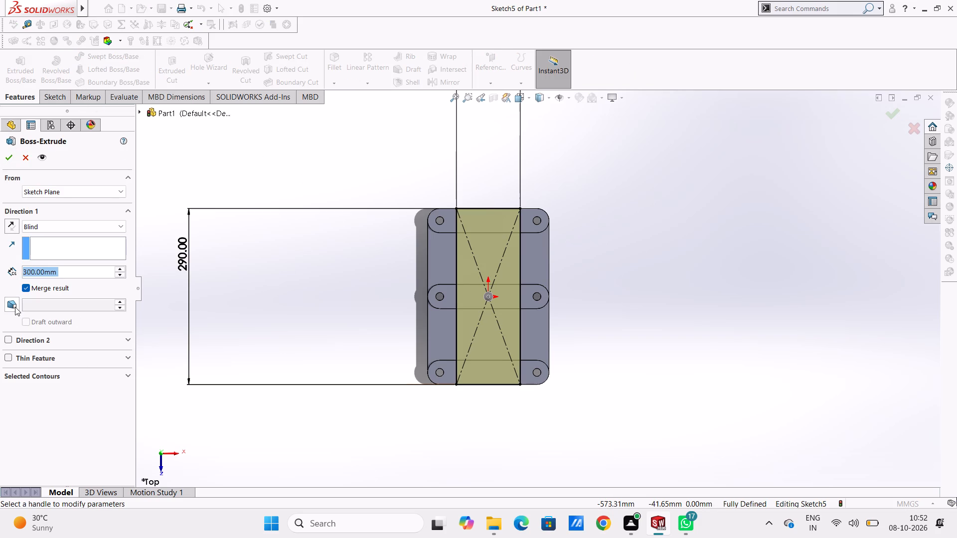
pyautogui.click(6, 356)
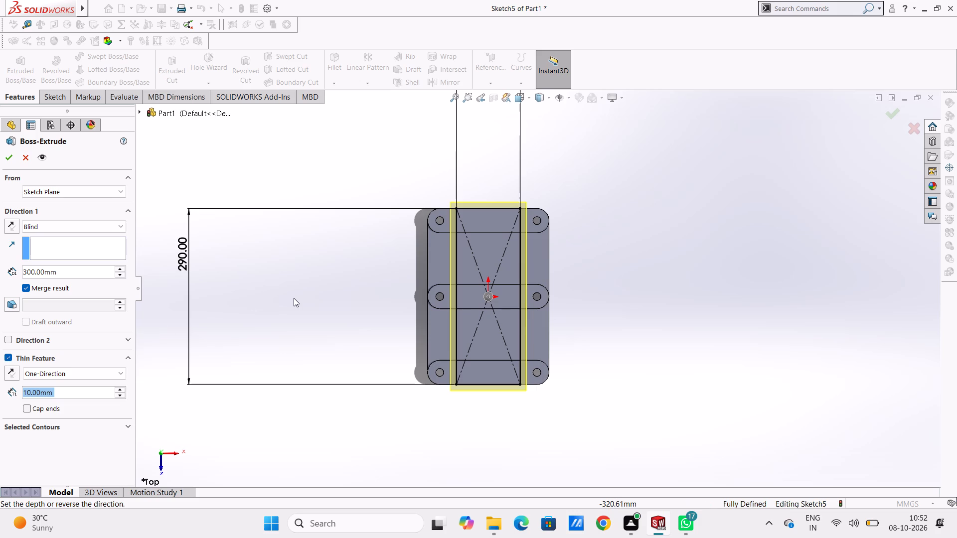
pyautogui.click(10, 372)
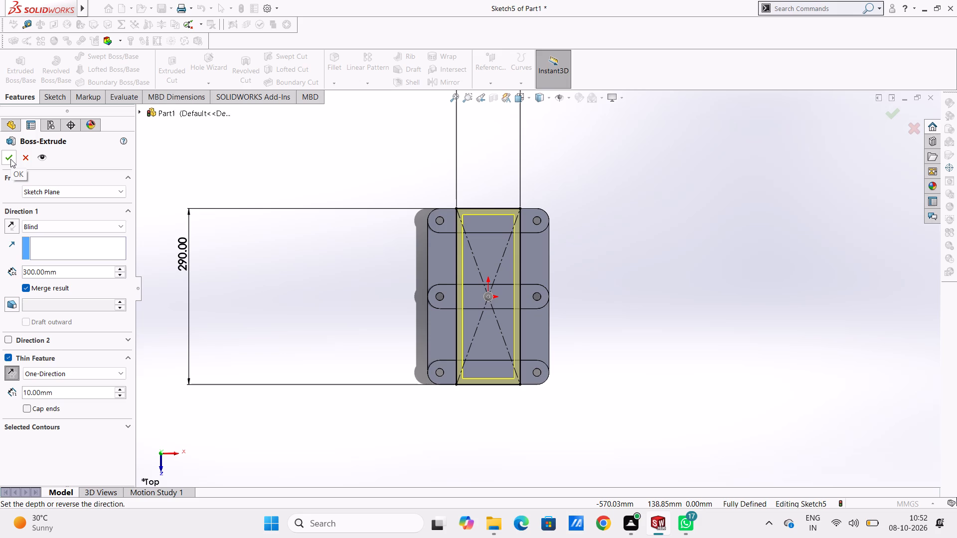
# Examine the preview of the thin-walled rectangular extrusion on the plate from several angles.
pyautogui.moveTo(315, 291); pyautogui.dragTo(308, 238, button='middle')
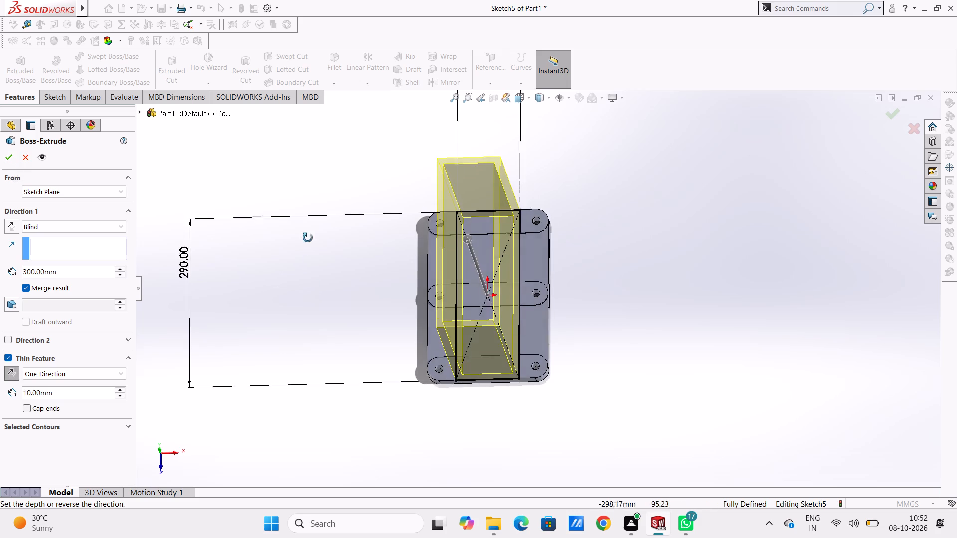
pyautogui.moveTo(308, 238); pyautogui.dragTo(301, 219, button='middle')
pyautogui.scroll(4, 300, 254)
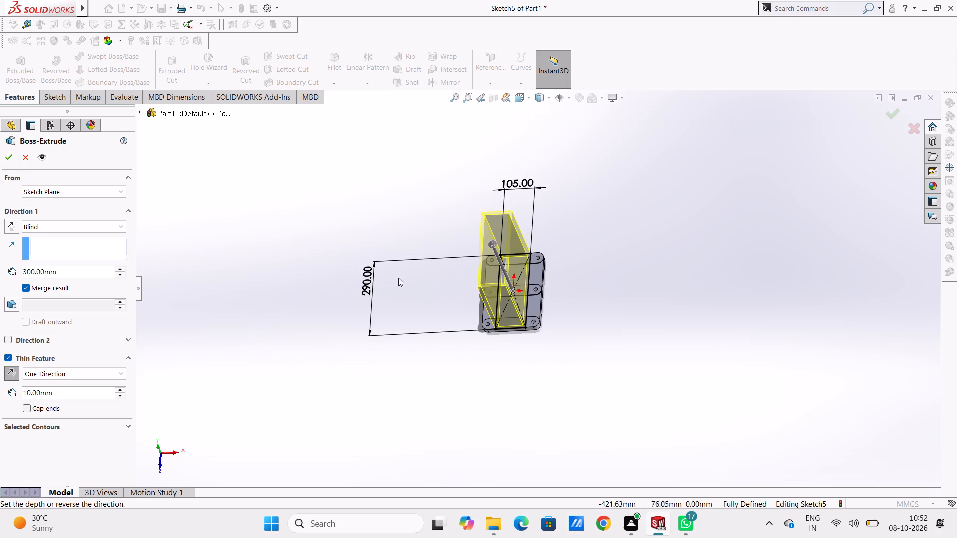
pyautogui.moveTo(414, 285); pyautogui.dragTo(418, 279, button='middle')
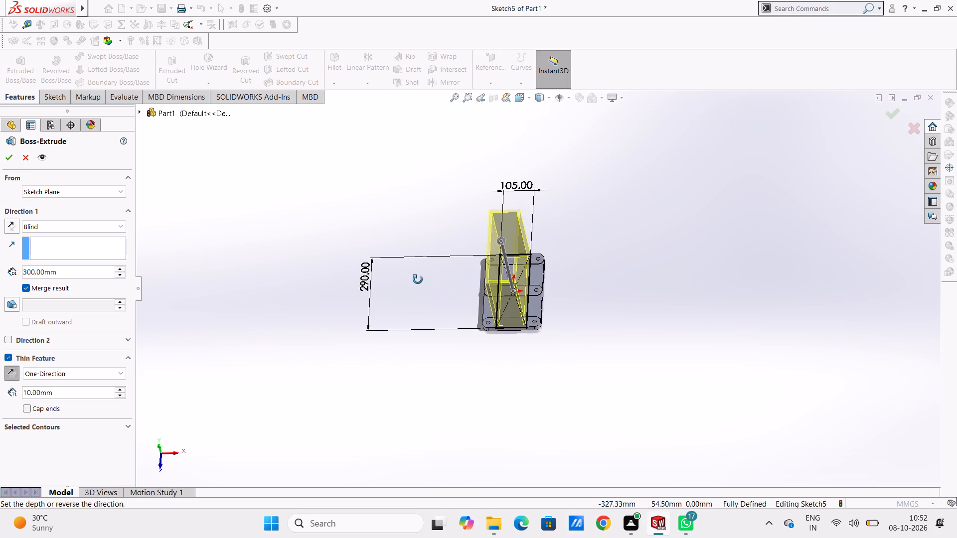
pyautogui.moveTo(418, 279); pyautogui.dragTo(415, 279, button='middle')
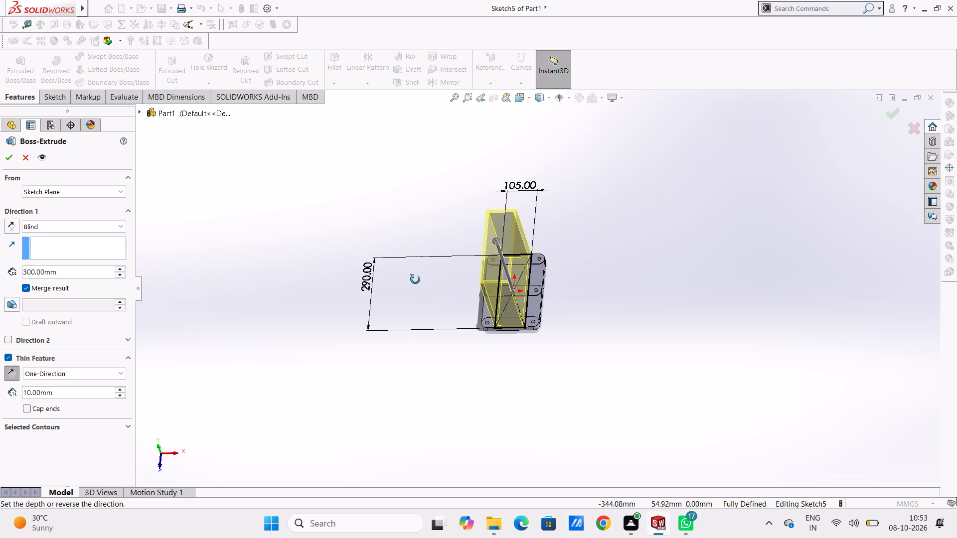
pyautogui.moveTo(415, 279); pyautogui.dragTo(430, 282, button='middle')
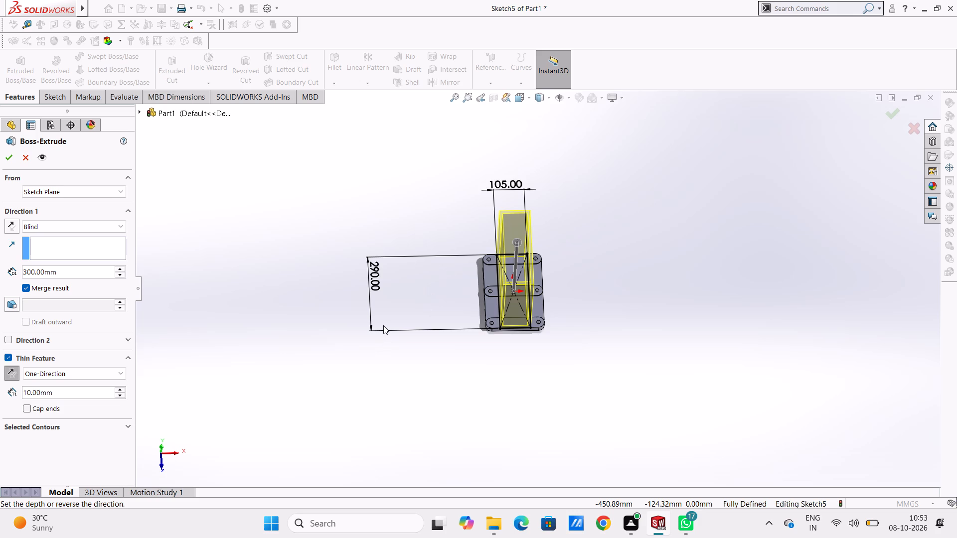
pyautogui.scroll(-1, 383, 325)
pyautogui.moveTo(474, 292); pyautogui.dragTo(516, 246, button='middle')
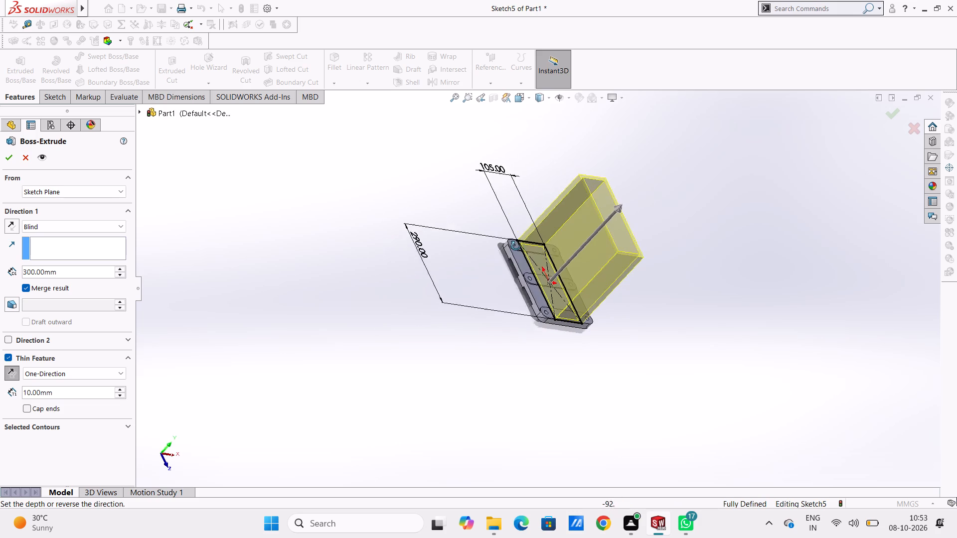
pyautogui.moveTo(516, 246); pyautogui.dragTo(438, 269, button='middle')
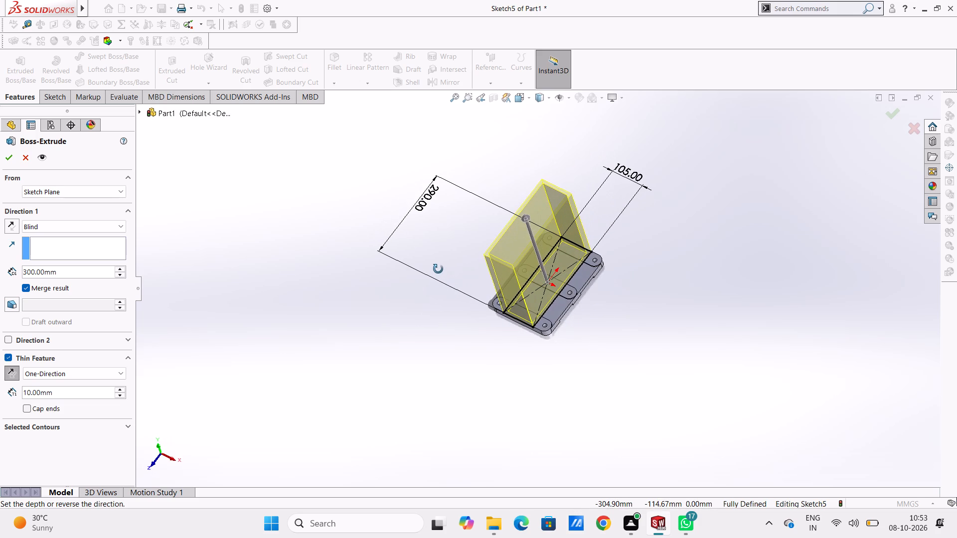
pyautogui.moveTo(438, 269); pyautogui.dragTo(438, 270, button='middle')
pyautogui.moveTo(439, 274); pyautogui.dragTo(441, 275, button='middle')
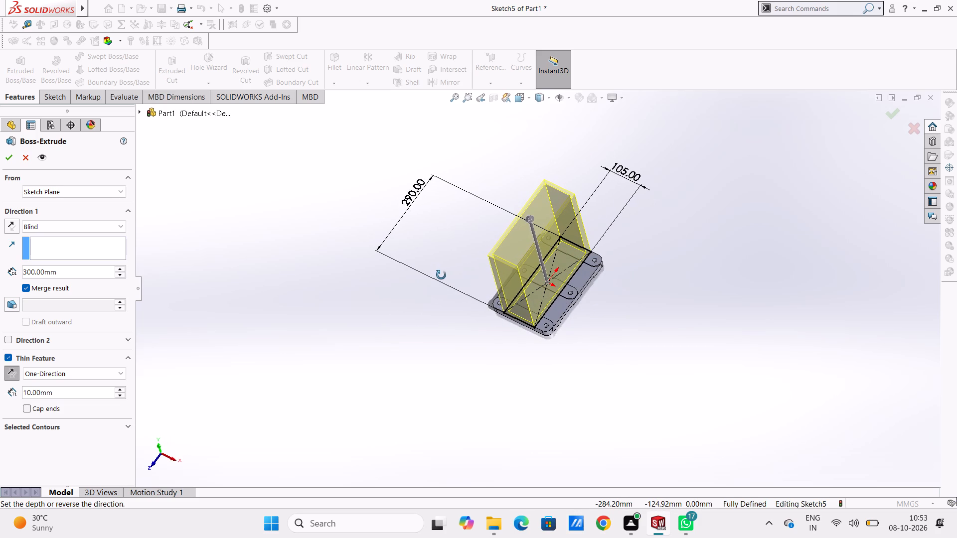
pyautogui.moveTo(441, 275); pyautogui.dragTo(402, 301, button='middle')
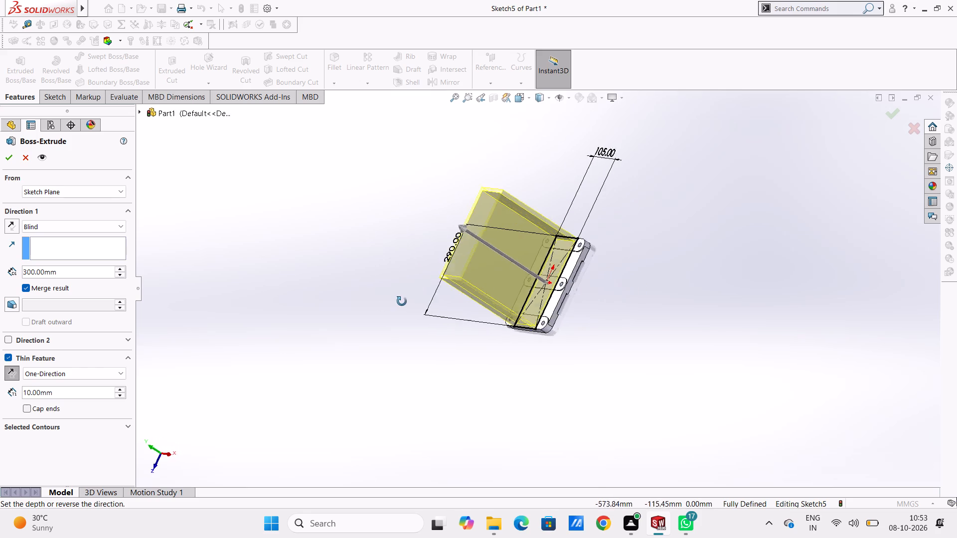
pyautogui.moveTo(402, 301); pyautogui.dragTo(401, 301, button='middle')
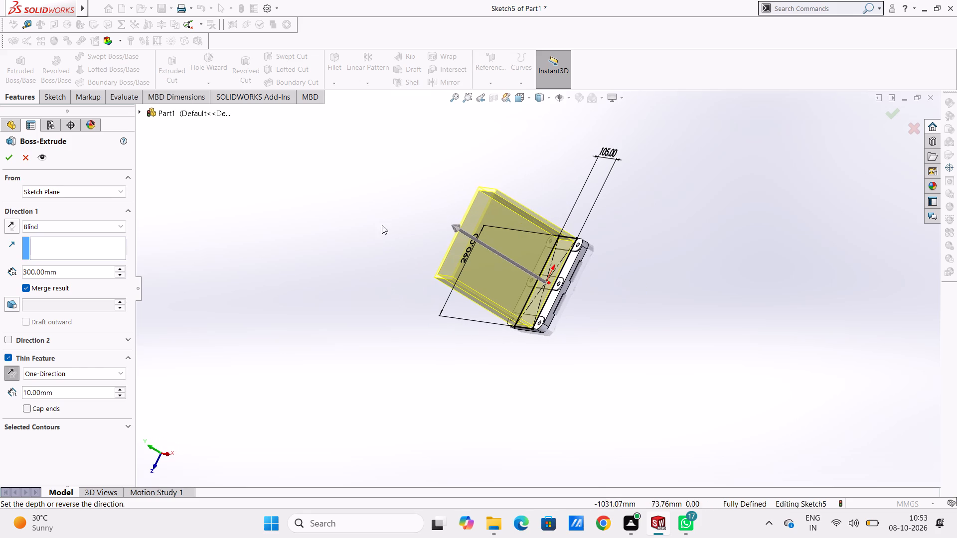
pyautogui.scroll(-1, 356, 229)
pyautogui.scroll(2, 455, 281)
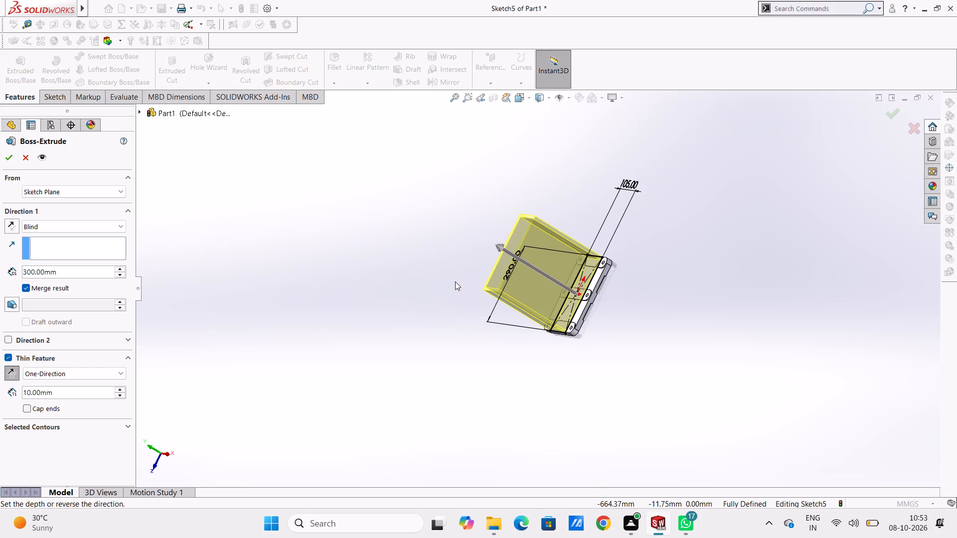
pyautogui.moveTo(395, 293); pyautogui.dragTo(457, 308, button='middle')
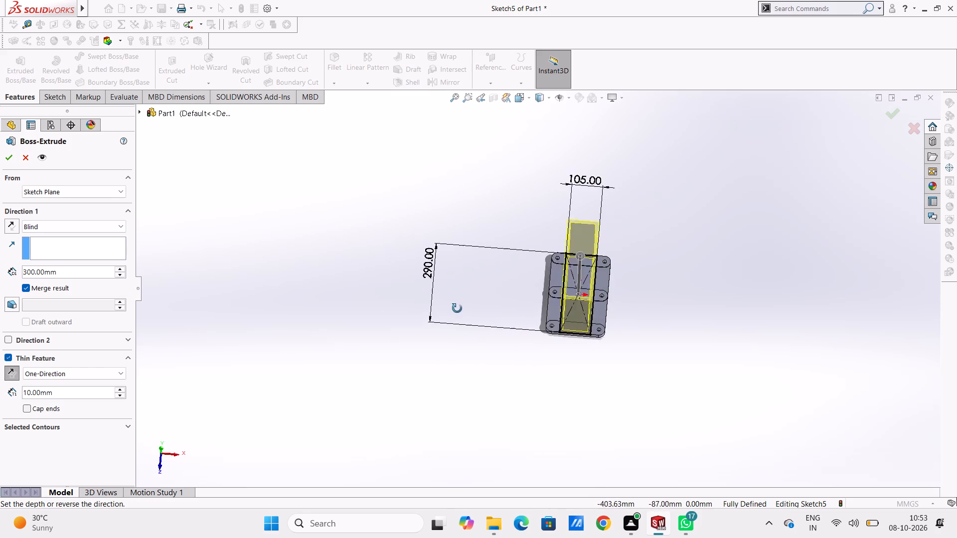
pyautogui.moveTo(457, 308); pyautogui.dragTo(414, 277, button='middle')
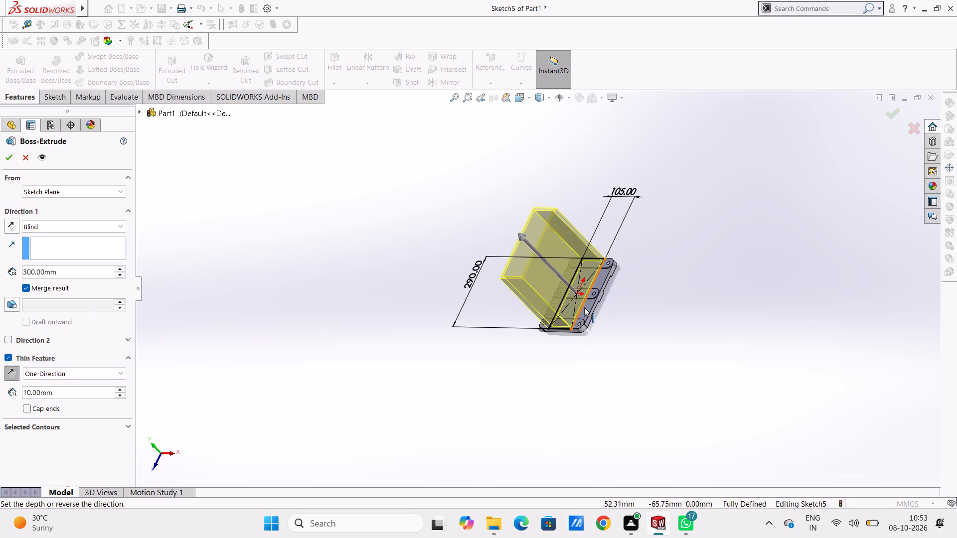
pyautogui.scroll(1, 616, 251)
pyautogui.scroll(-2, 606, 263)
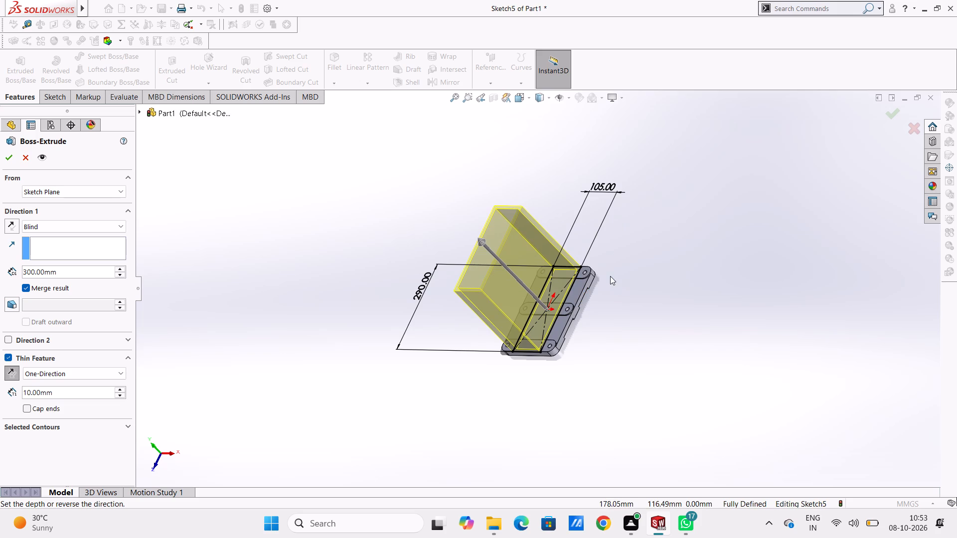
pyautogui.moveTo(611, 276); pyautogui.dragTo(642, 340, button='middle')
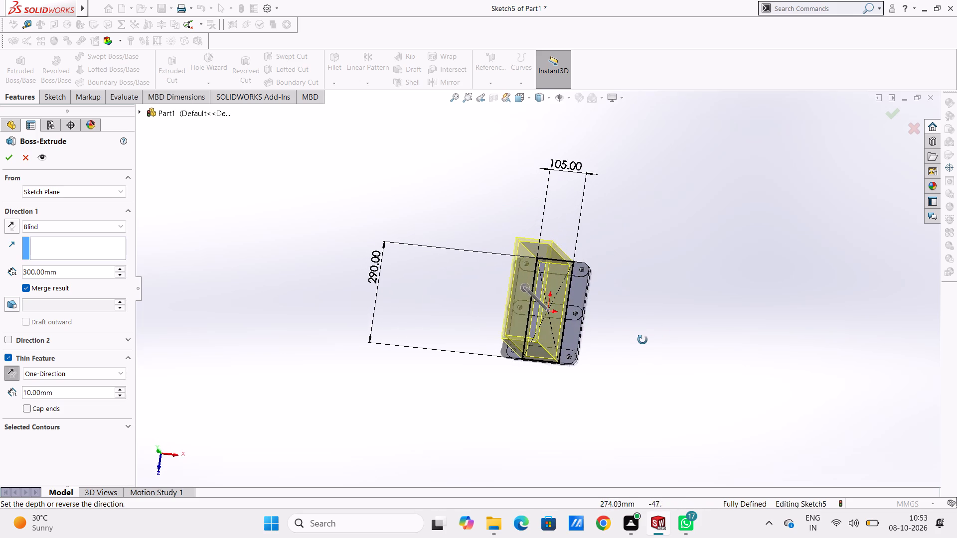
pyautogui.moveTo(642, 340); pyautogui.dragTo(641, 348, button='middle')
pyautogui.scroll(-1, 623, 324)
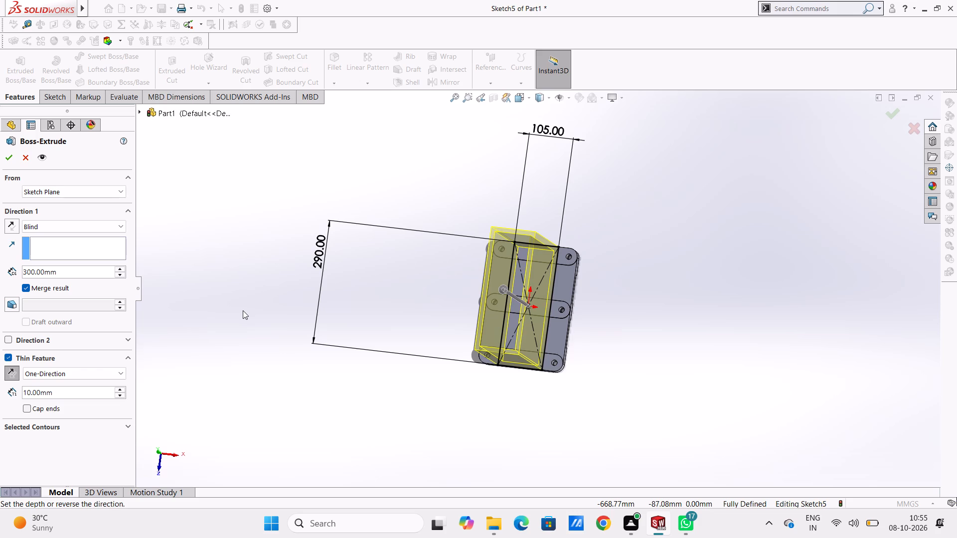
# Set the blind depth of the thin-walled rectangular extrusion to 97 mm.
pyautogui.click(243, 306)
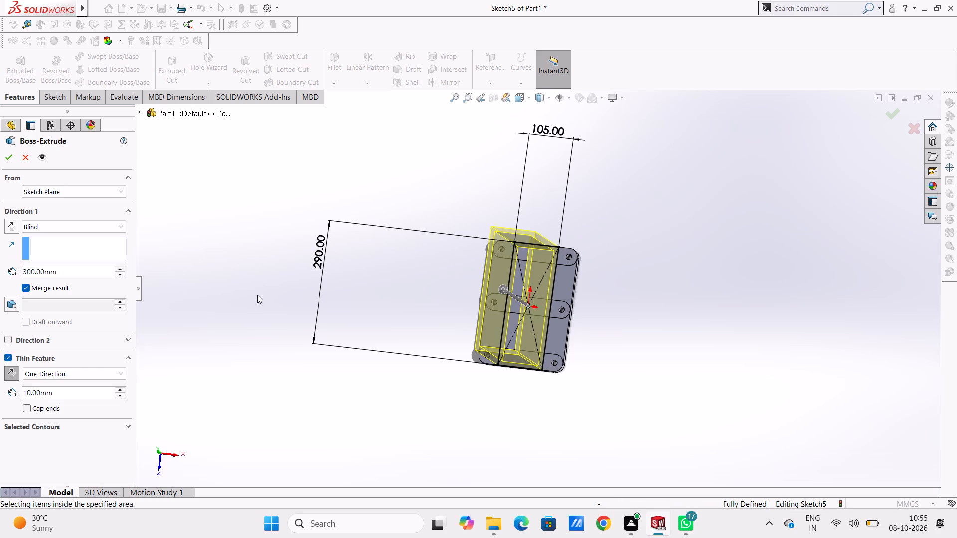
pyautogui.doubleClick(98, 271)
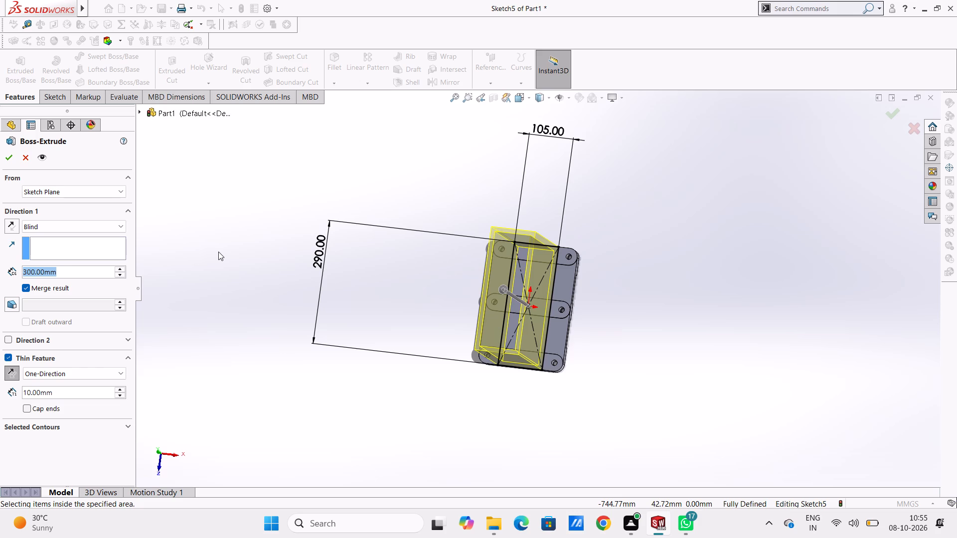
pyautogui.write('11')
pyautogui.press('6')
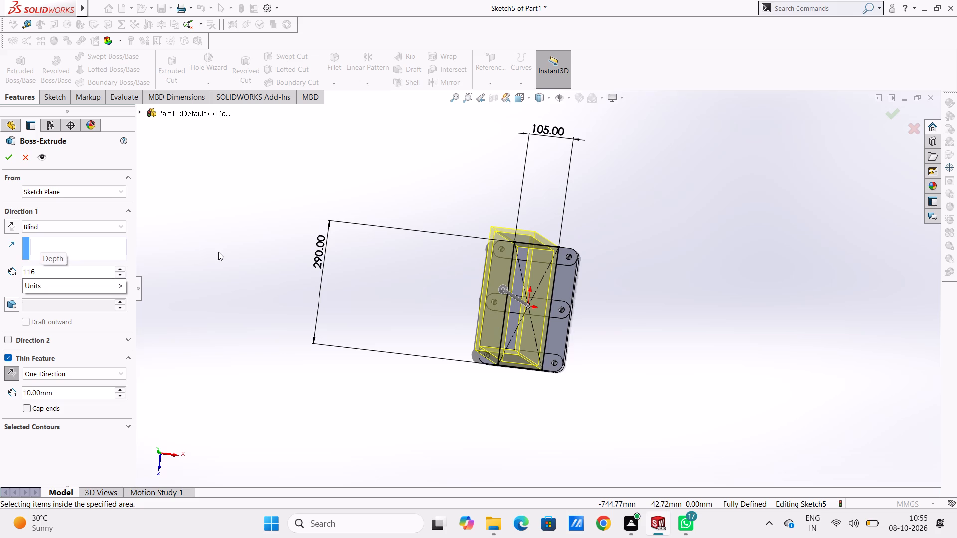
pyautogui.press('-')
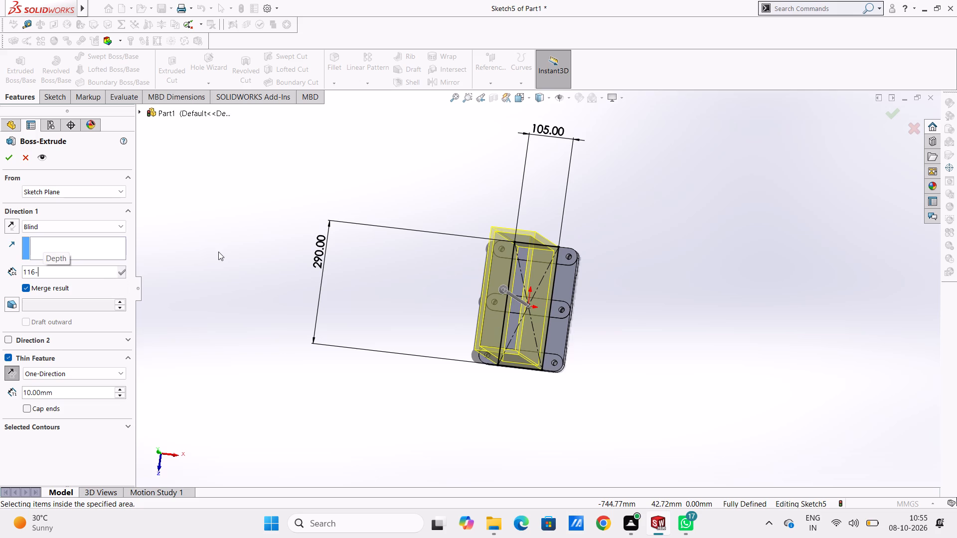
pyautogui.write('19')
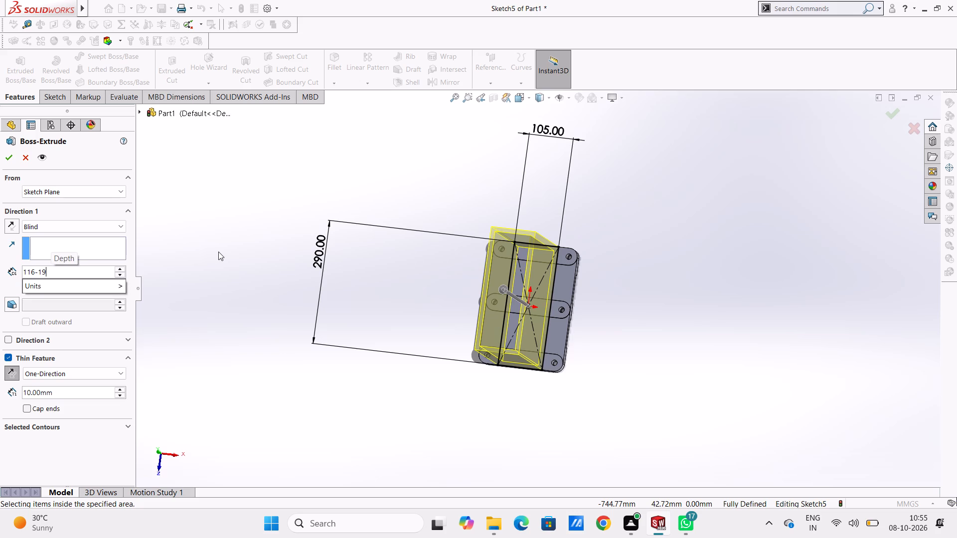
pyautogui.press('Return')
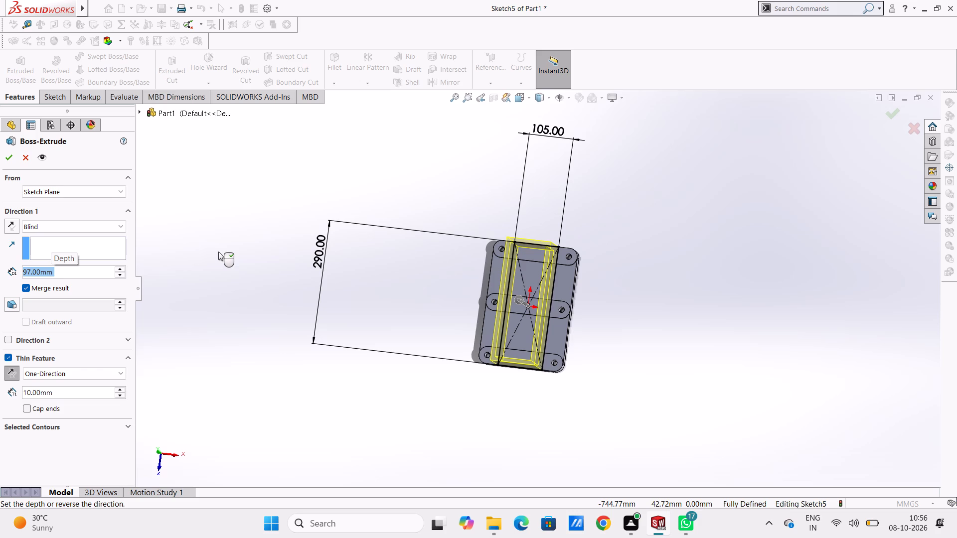
# Set the blind depth to 155 mm and complete the thin-walled Boss-Extrude on the plate.
pyautogui.press('9')
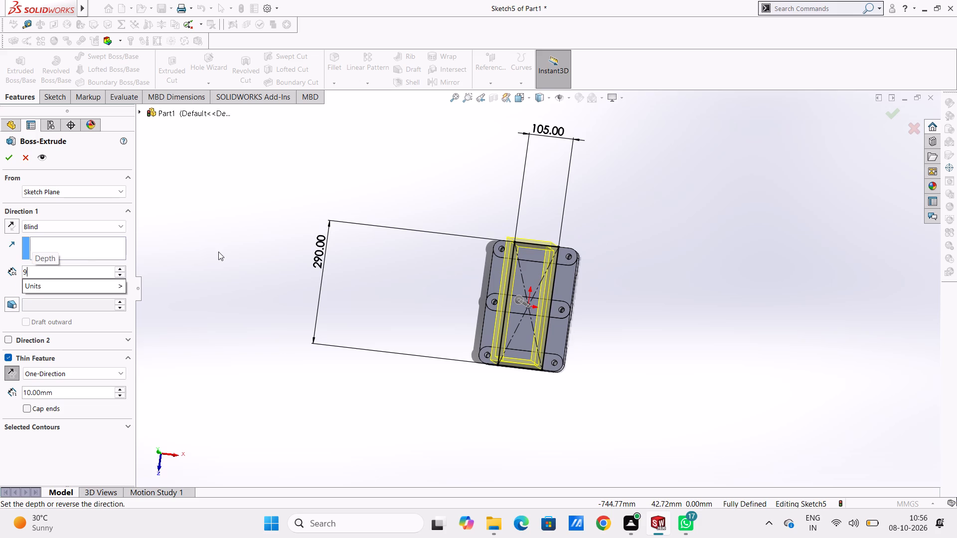
pyautogui.write('7+58')
pyautogui.press('Return')
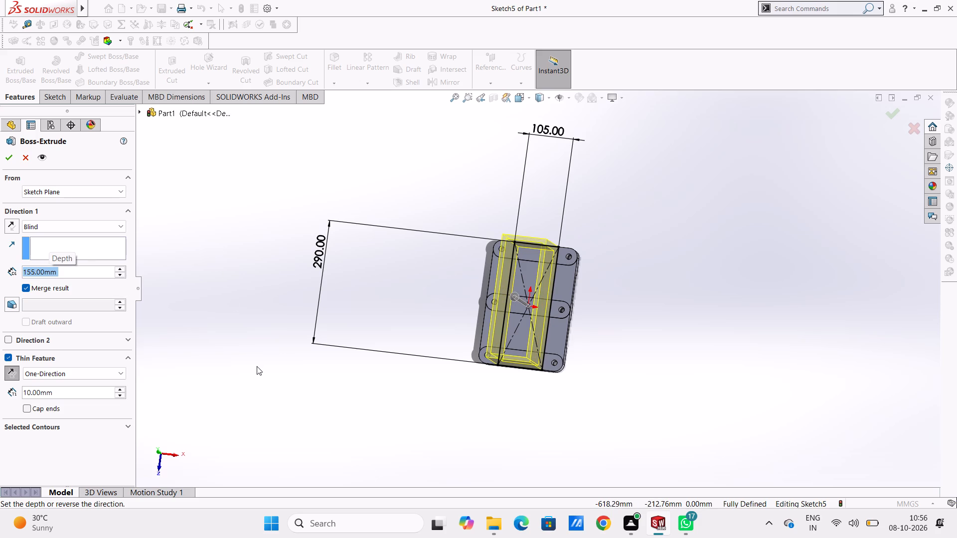
pyautogui.scroll(-1, 258, 367)
pyautogui.moveTo(258, 367); pyautogui.dragTo(226, 216, button='middle')
pyautogui.scroll(1, 226, 216)
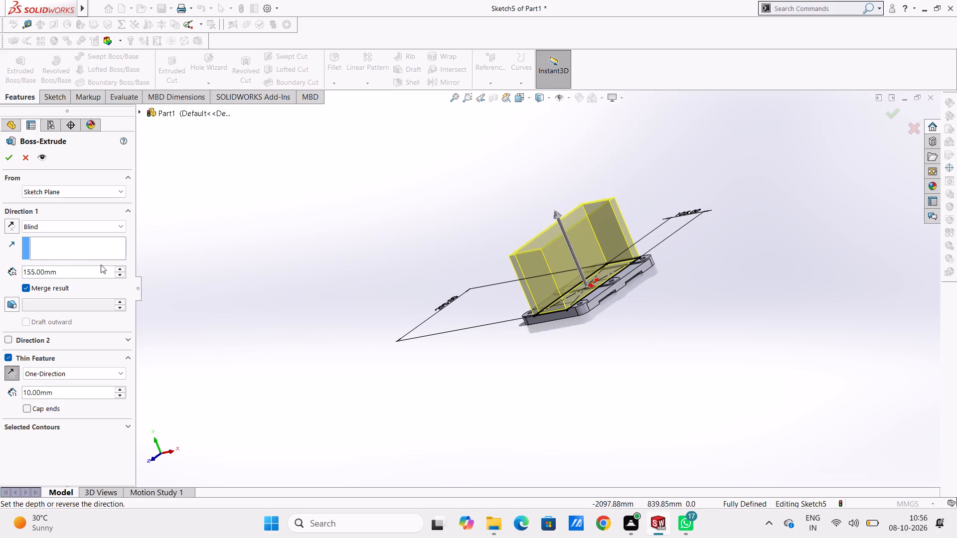
pyautogui.click(10, 160)
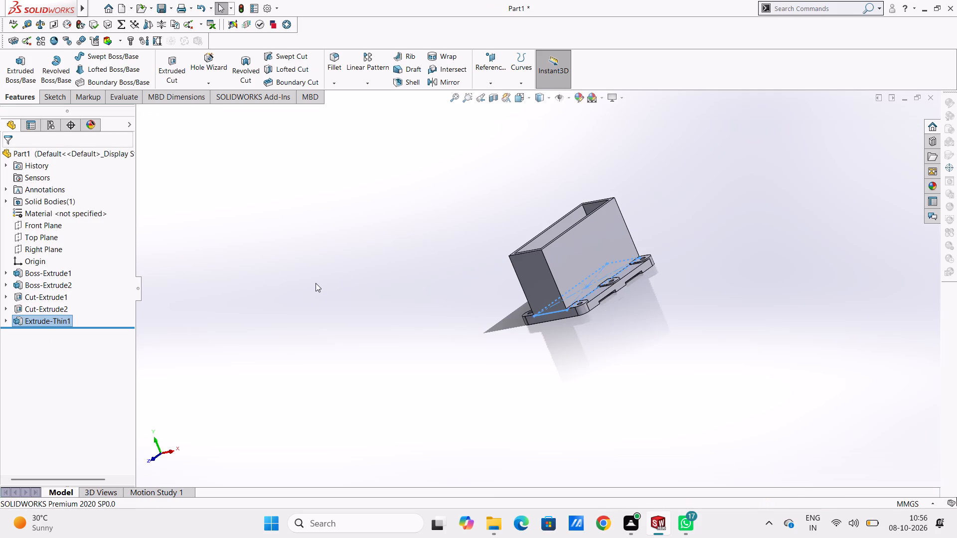
# Inspect the hollow rectangular box and the plate from several sides, finishing in the Top view.
pyautogui.click(315, 284)
pyautogui.moveTo(426, 326); pyautogui.dragTo(461, 256, button='middle')
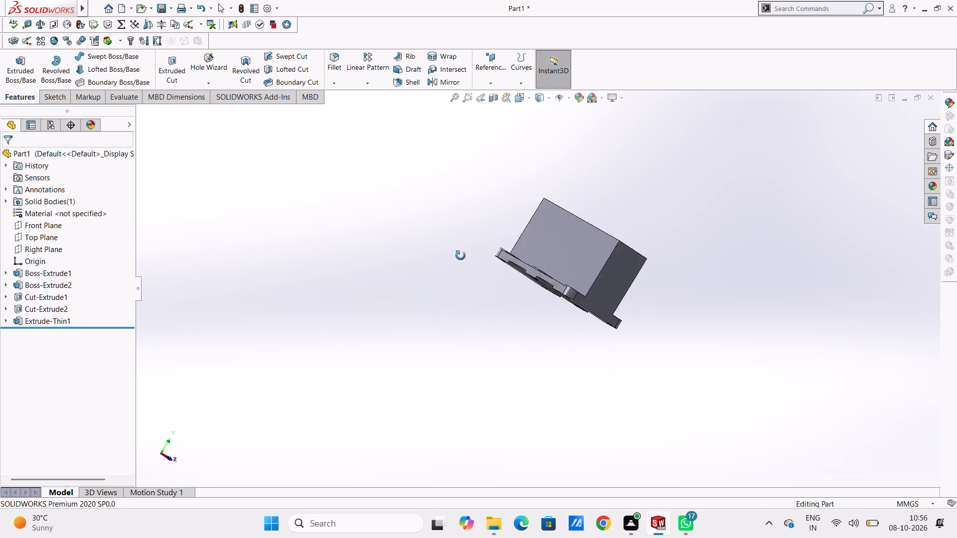
pyautogui.moveTo(461, 256); pyautogui.dragTo(455, 380, button='middle')
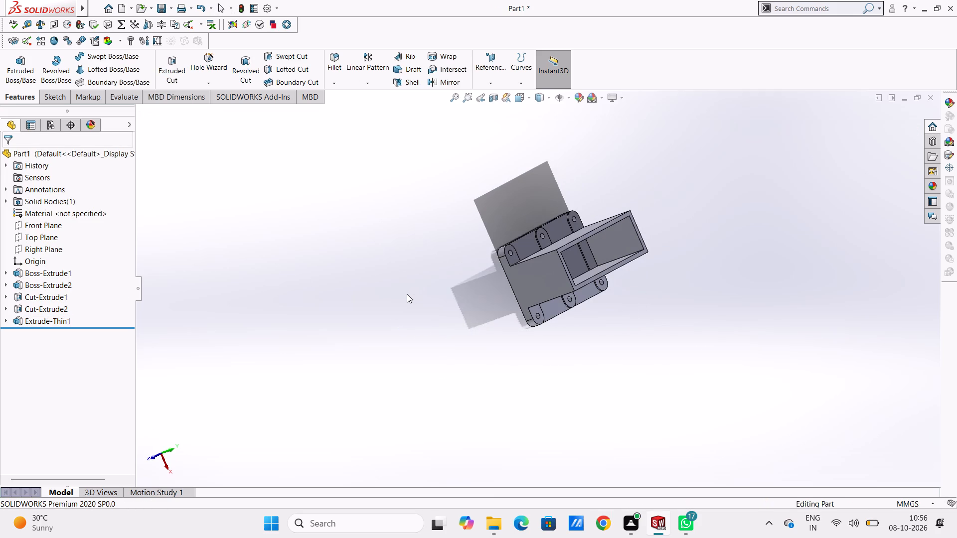
pyautogui.scroll(-1, 403, 296)
pyautogui.scroll(1, 428, 299)
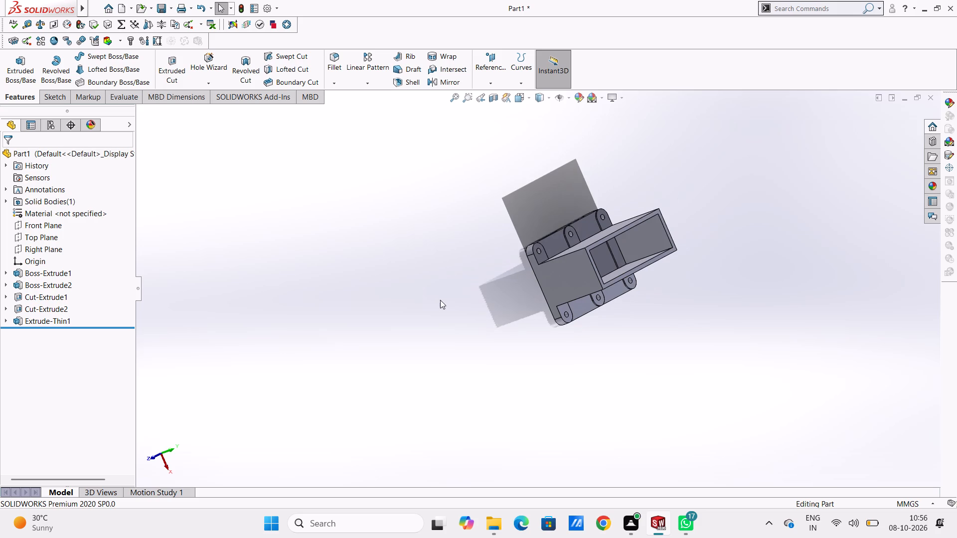
pyautogui.moveTo(440, 300); pyautogui.dragTo(467, 302, button='middle')
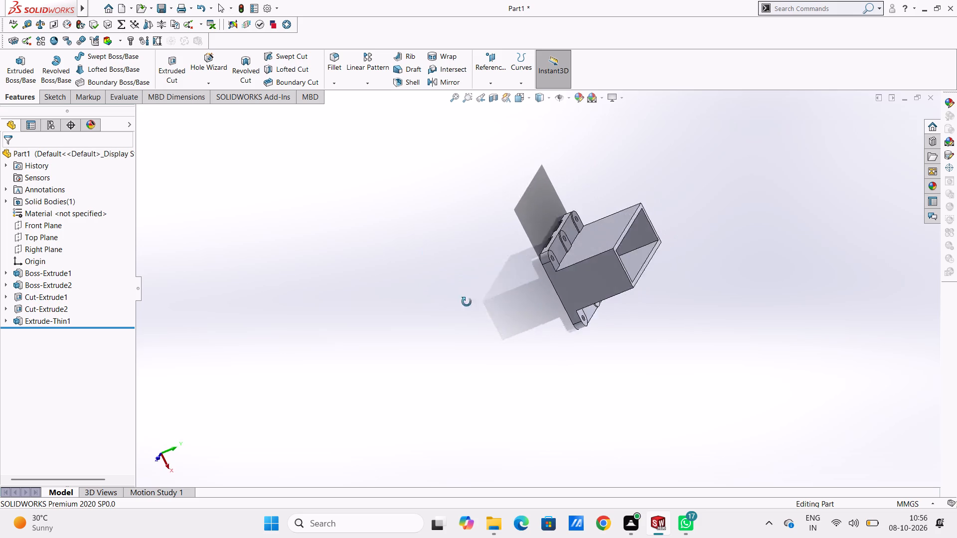
pyautogui.moveTo(467, 302); pyautogui.dragTo(429, 309, button='middle')
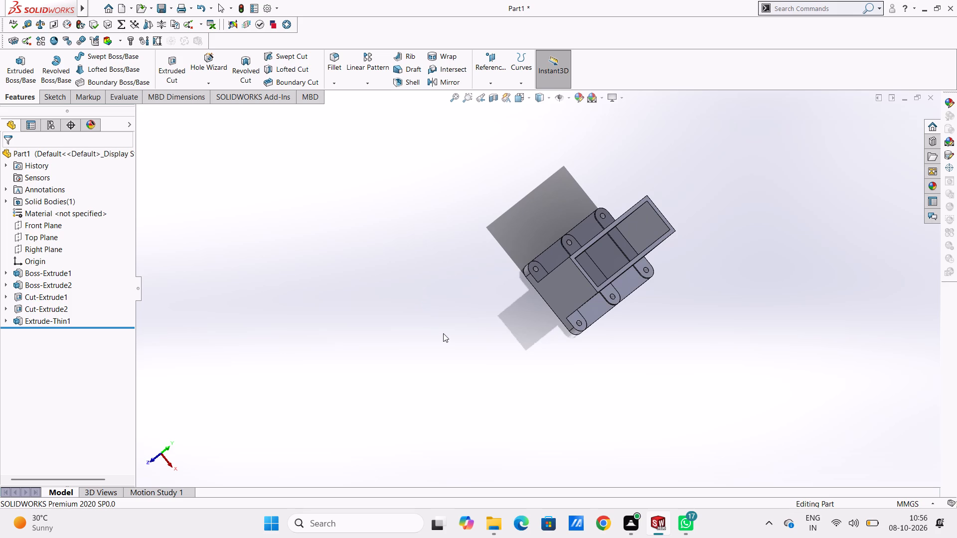
pyautogui.moveTo(449, 349); pyautogui.dragTo(561, 316, button='middle')
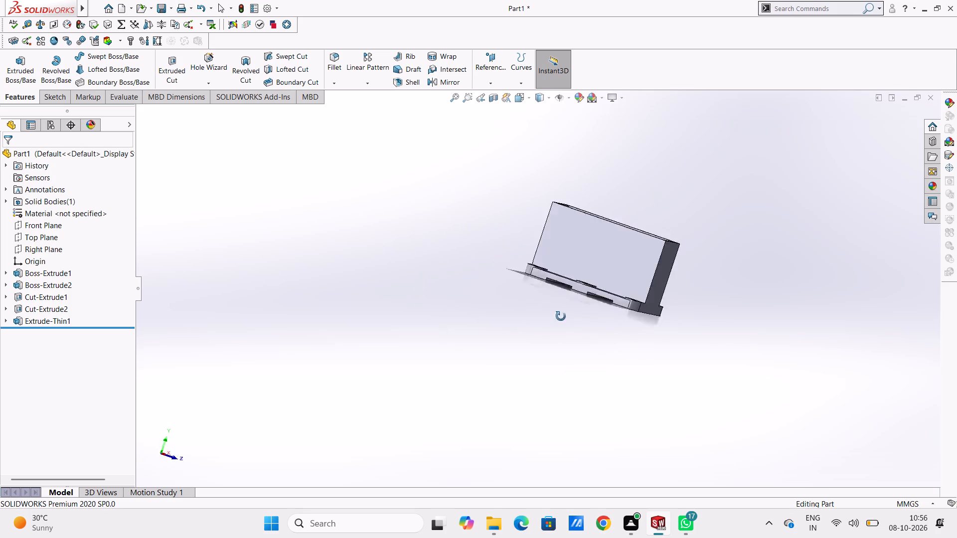
pyautogui.moveTo(561, 316); pyautogui.dragTo(490, 446, button='middle')
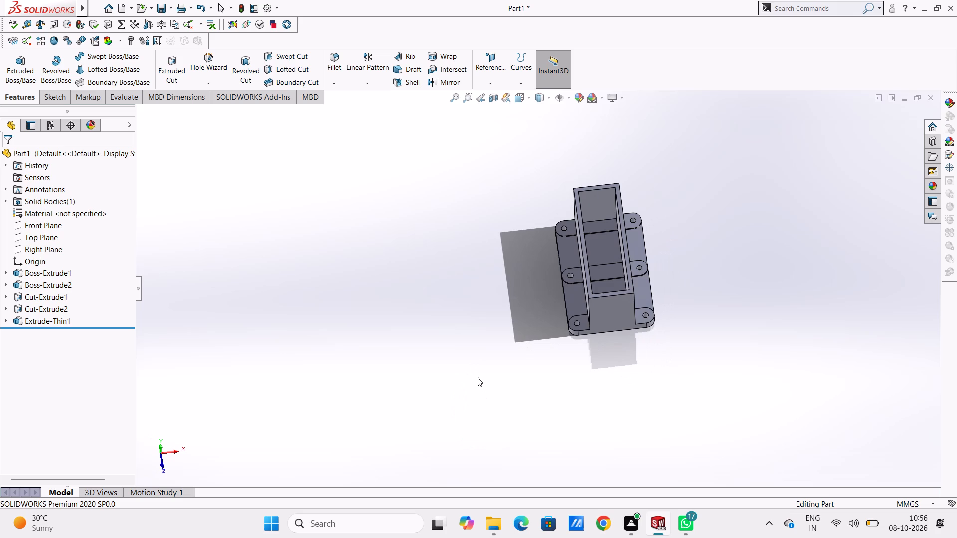
pyautogui.hotkey('ctrl', '5')
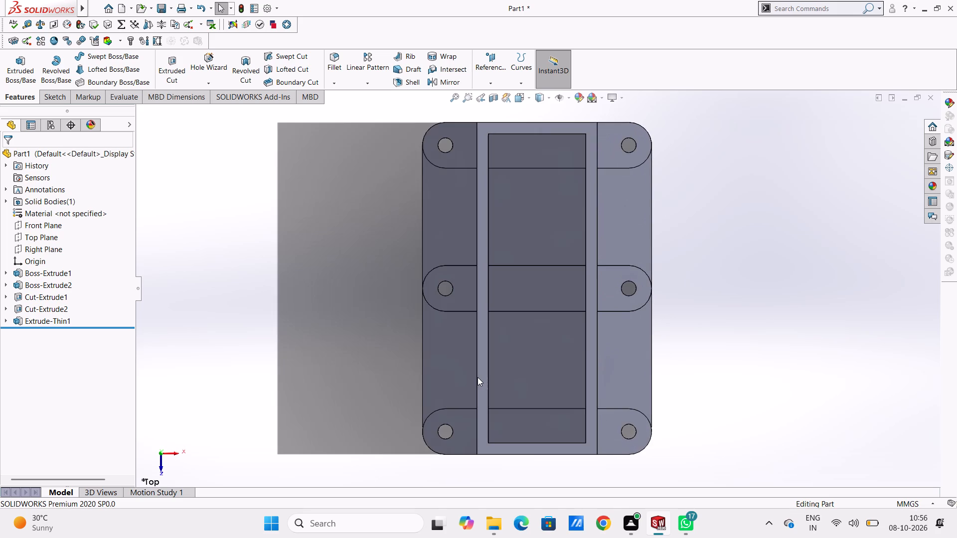
# Sketch a corner rectangle on the floor inside the thin-walled box, spanning the full inner opening from corner to corner.
pyautogui.hotkey('ctrl', '7')
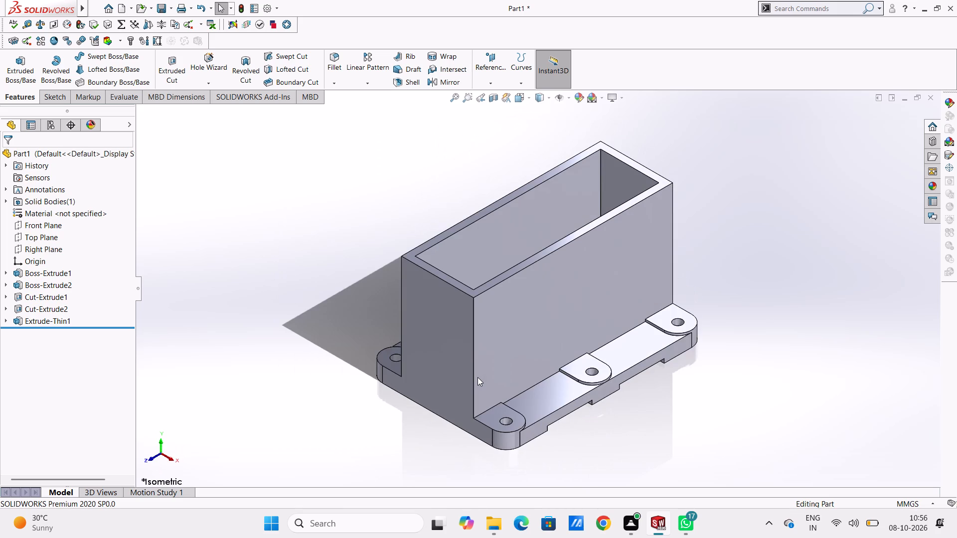
pyautogui.hotkey('ctrl', '5')
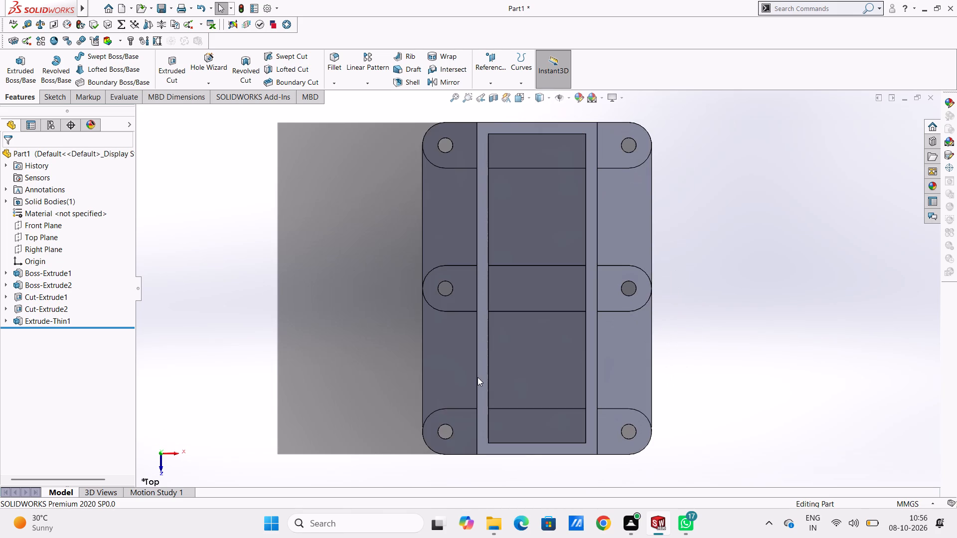
pyautogui.scroll(4, 478, 377)
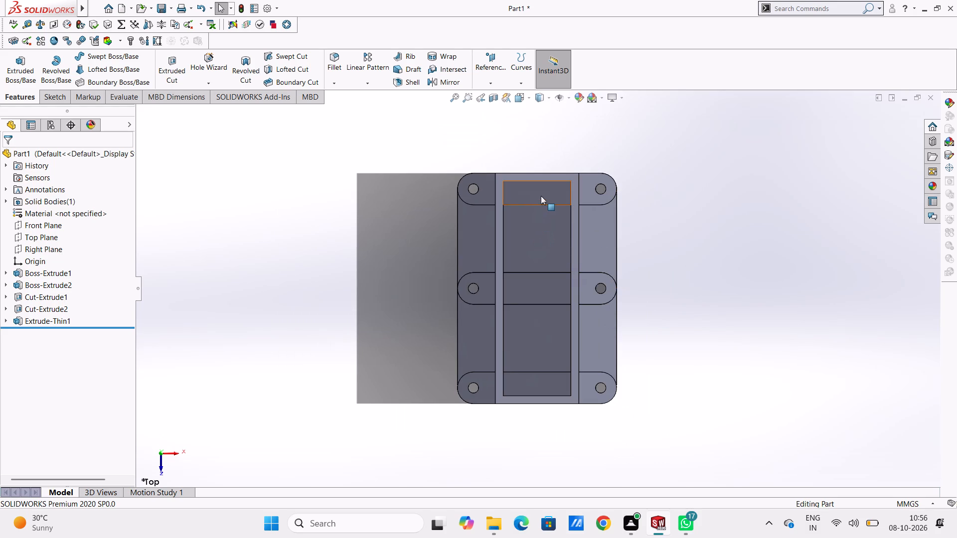
pyautogui.click(541, 196)
pyautogui.click(583, 166)
pyautogui.click(404, 216)
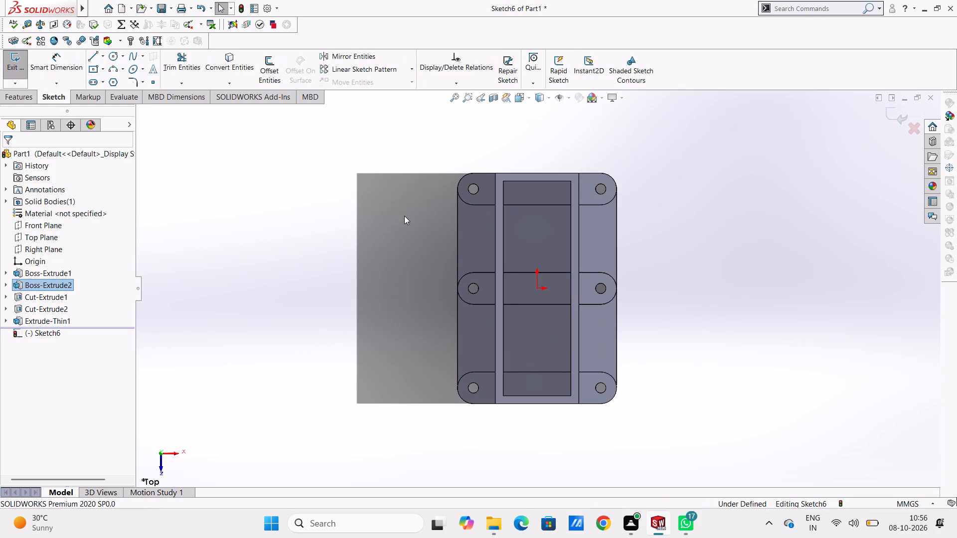
pyautogui.click(104, 69)
pyautogui.click(97, 84)
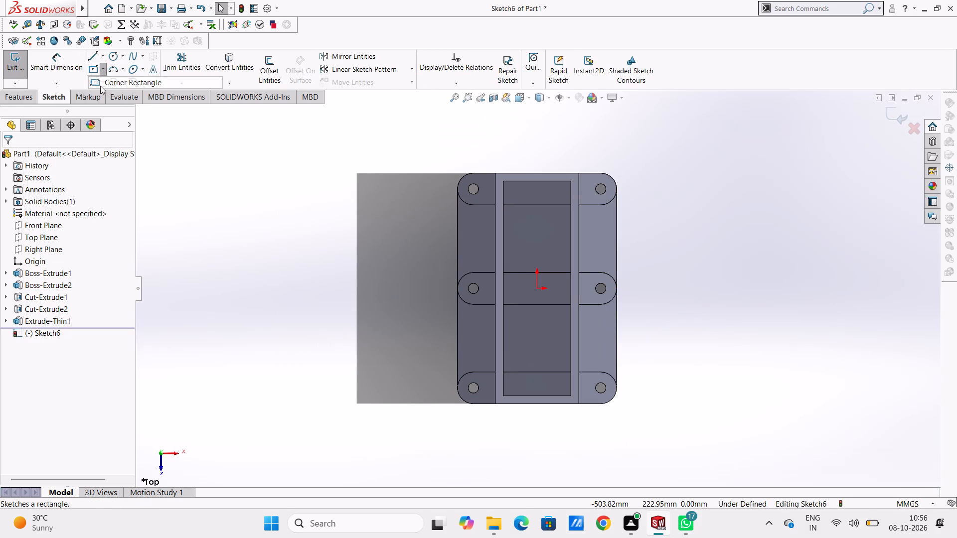
pyautogui.click(503, 180)
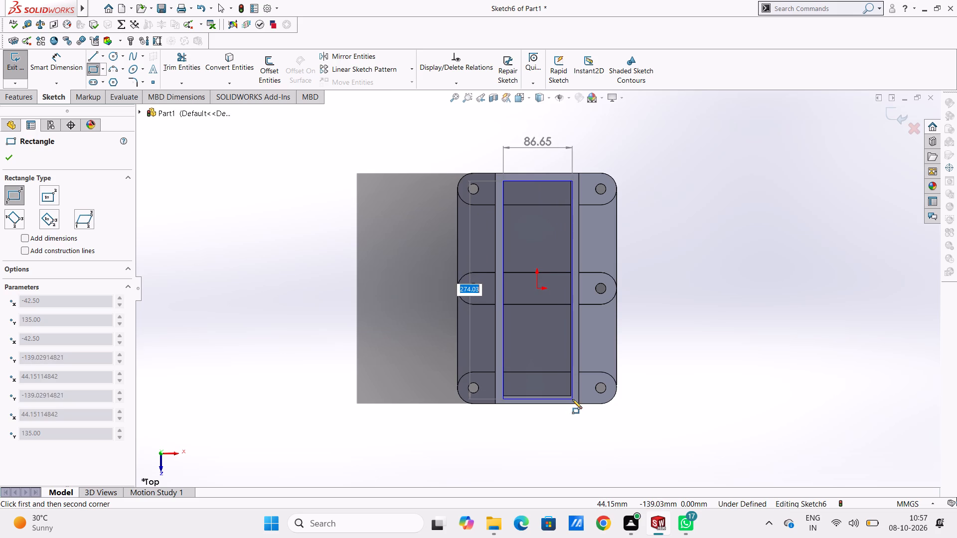
pyautogui.click(572, 398)
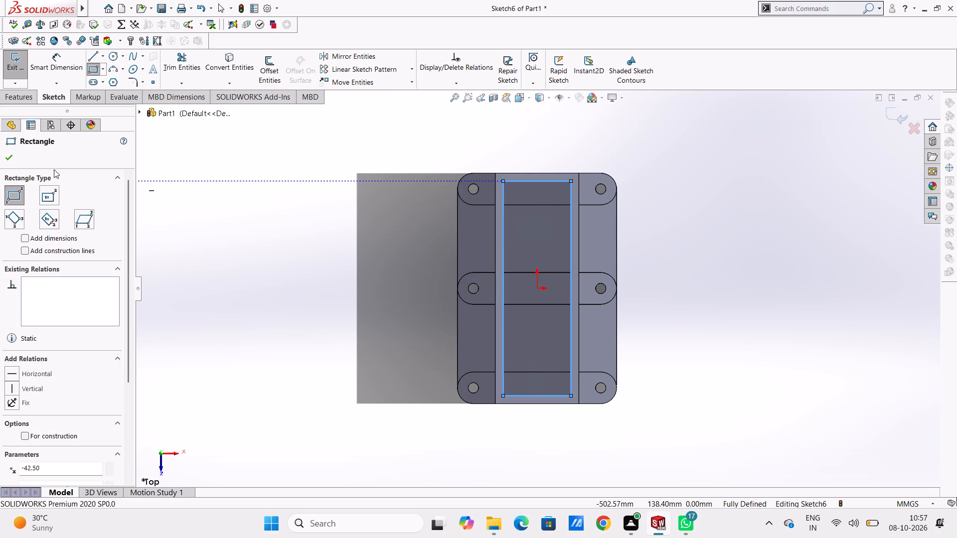
pyautogui.click(10, 158)
pyautogui.click(234, 201)
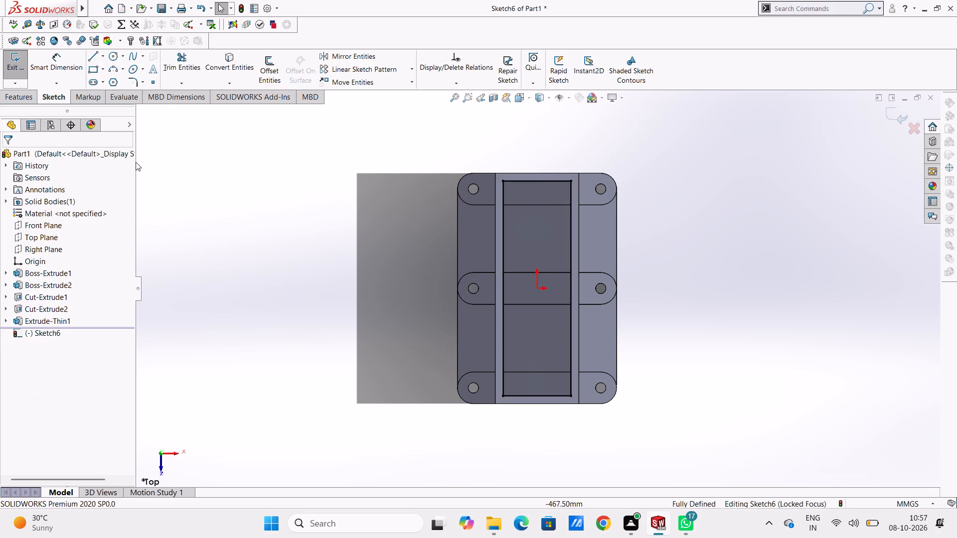
# Cut-Extrude the inner rectangle to a blind depth of 3 mm into the floor of the box.
pyautogui.click(28, 95)
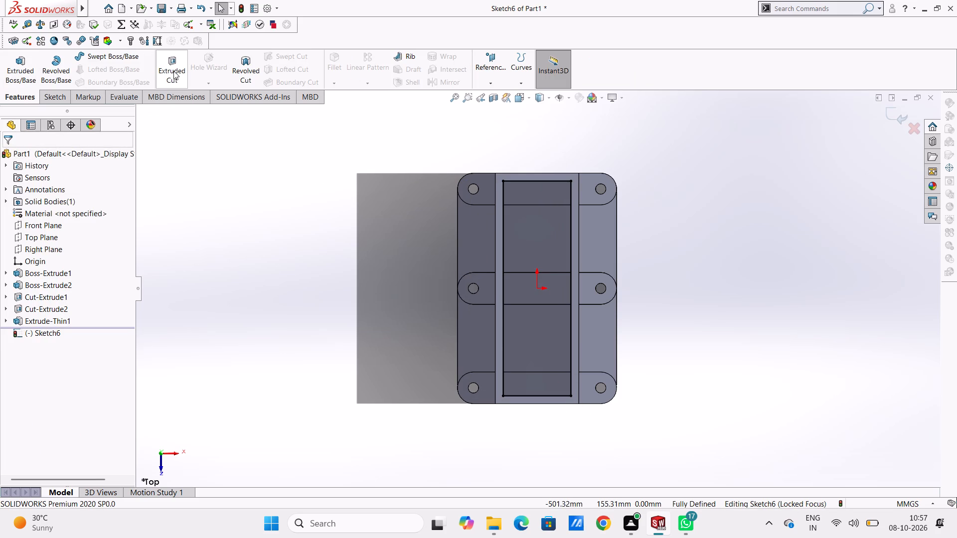
pyautogui.click(174, 65)
pyautogui.moveTo(344, 220); pyautogui.dragTo(319, 222, button='middle')
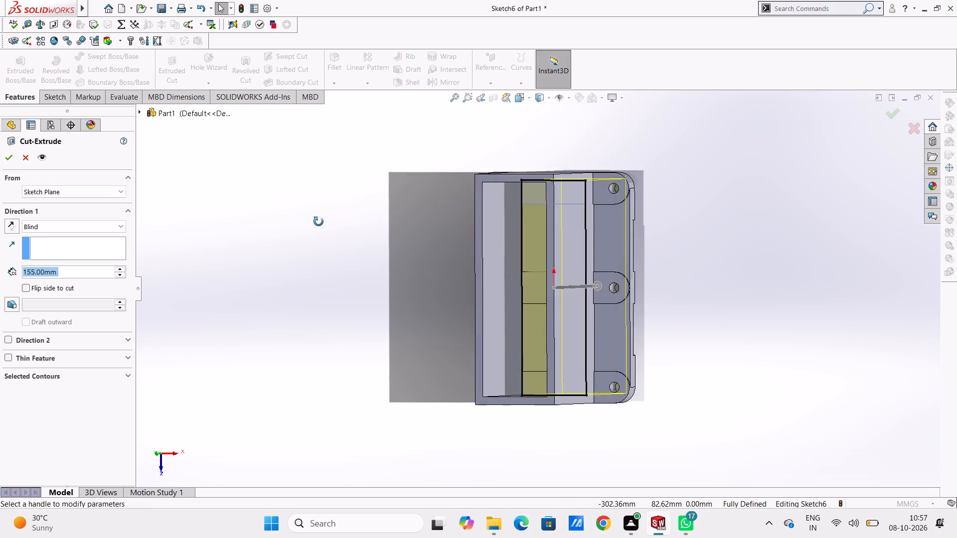
pyautogui.moveTo(319, 222); pyautogui.dragTo(294, 222, button='middle')
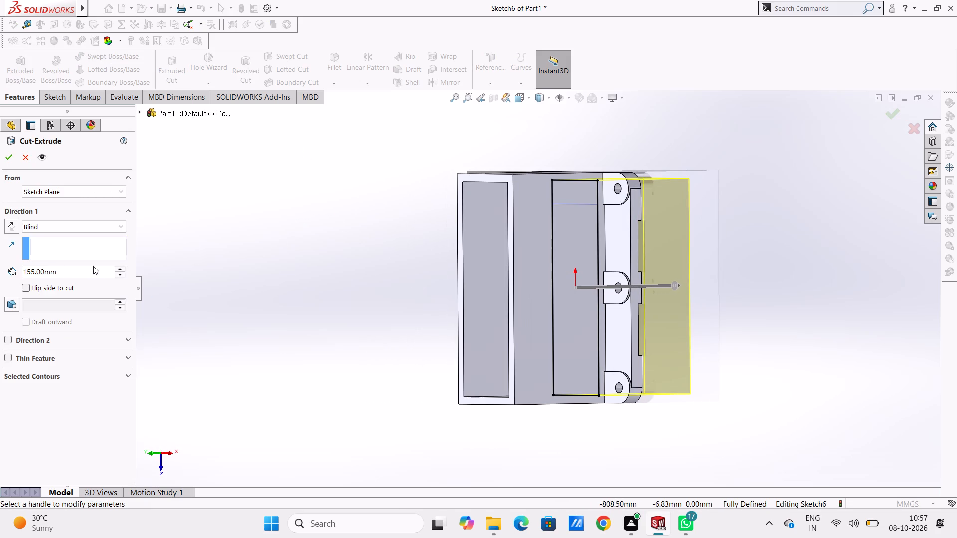
pyautogui.doubleClick(93, 272)
pyautogui.press('3')
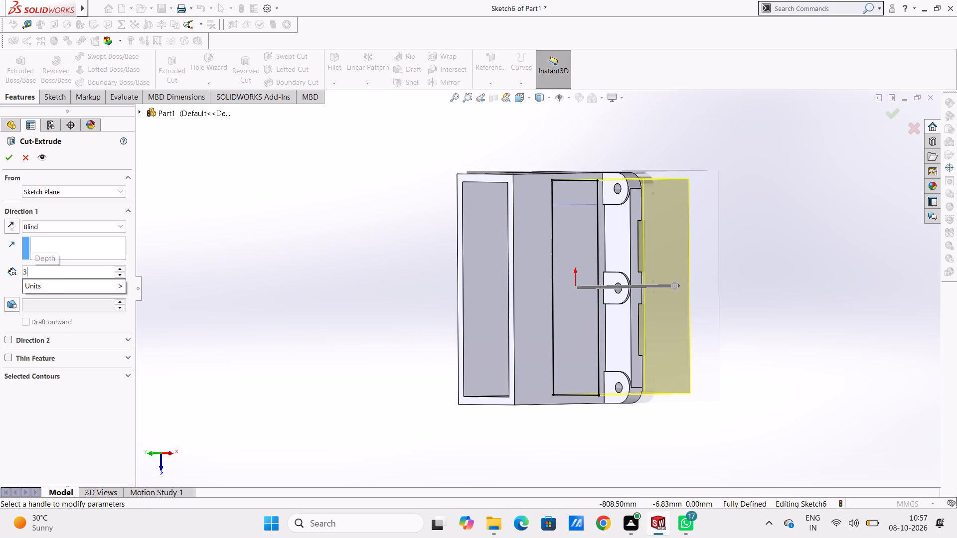
pyautogui.press('Return')
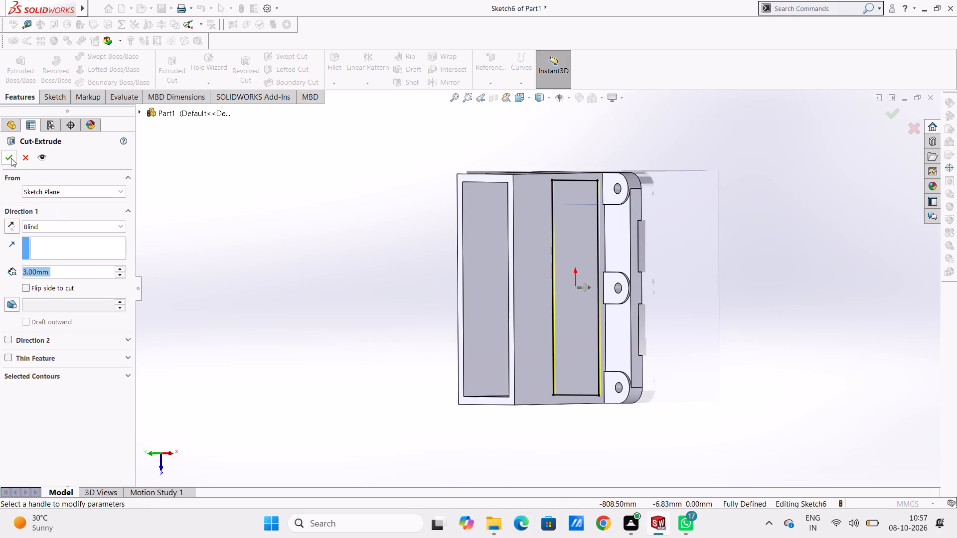
pyautogui.click(11, 158)
pyautogui.click(264, 265)
# Examine the recessed floor, the inner walls and the outside of the box from several angles.
pyautogui.moveTo(313, 273); pyautogui.dragTo(360, 275, button='middle')
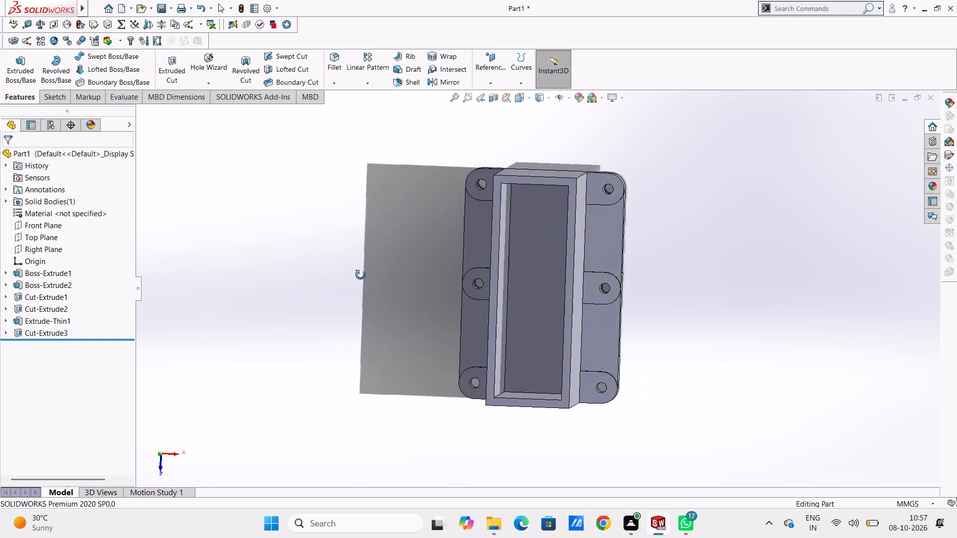
pyautogui.moveTo(360, 275); pyautogui.dragTo(371, 257, button='middle')
pyautogui.moveTo(344, 316); pyautogui.dragTo(359, 294, button='middle')
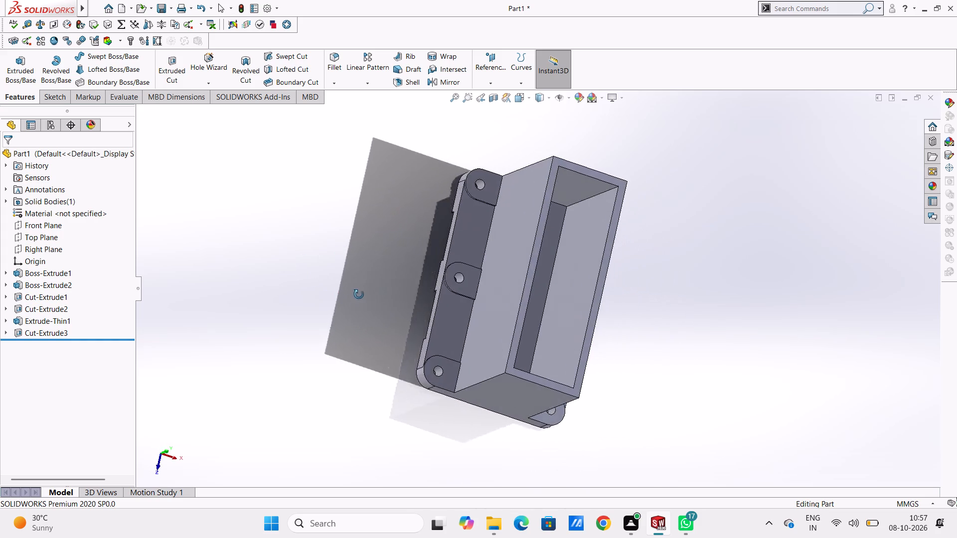
pyautogui.moveTo(359, 294); pyautogui.dragTo(321, 251, button='middle')
pyautogui.moveTo(374, 297); pyautogui.dragTo(390, 273, button='middle')
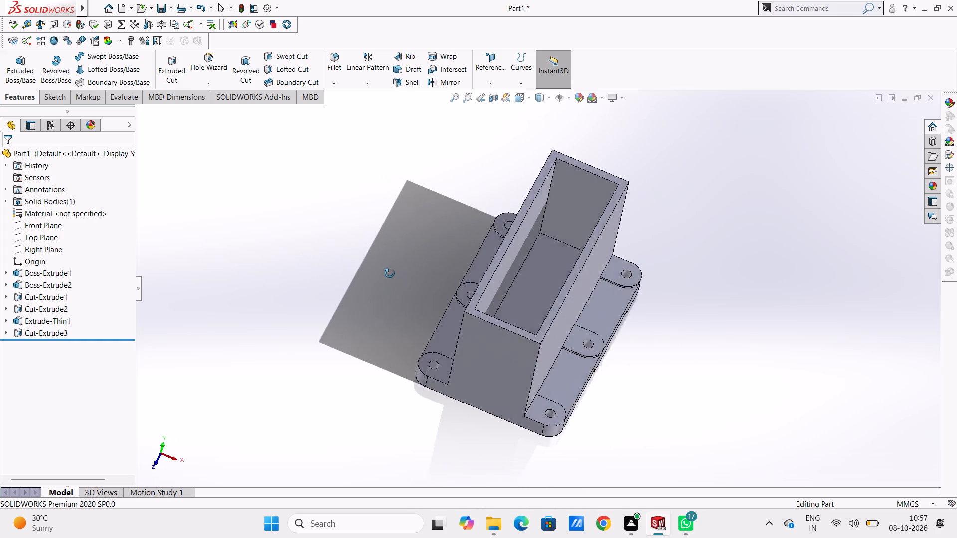
pyautogui.moveTo(390, 273); pyautogui.dragTo(406, 239, button='middle')
pyautogui.moveTo(378, 321); pyautogui.dragTo(349, 344, button='middle')
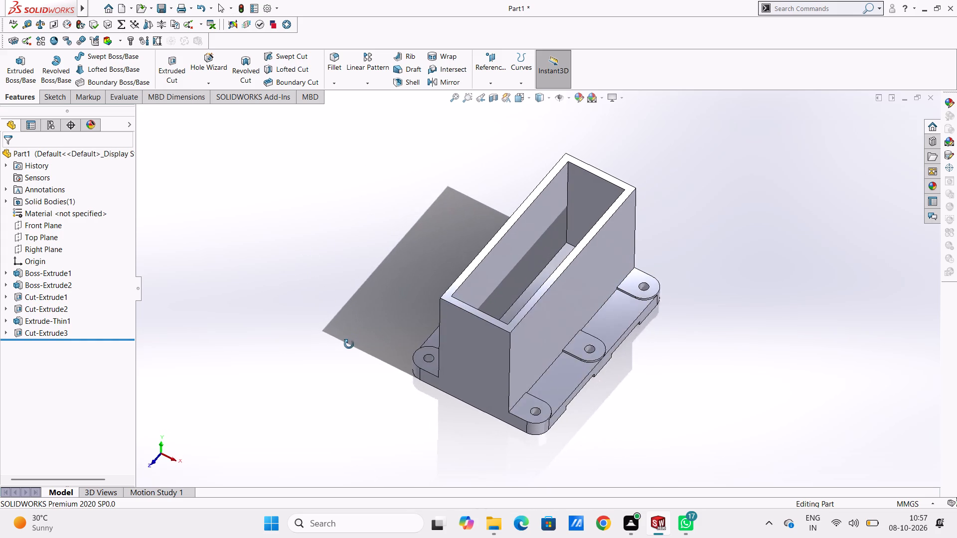
pyautogui.moveTo(349, 344); pyautogui.dragTo(342, 309, button='middle')
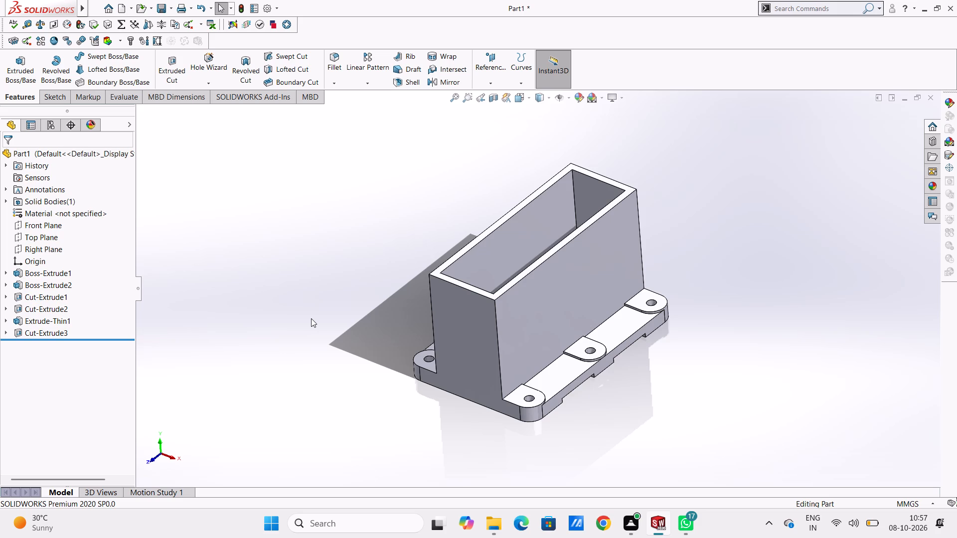
pyautogui.moveTo(331, 322); pyautogui.dragTo(318, 421, button='middle')
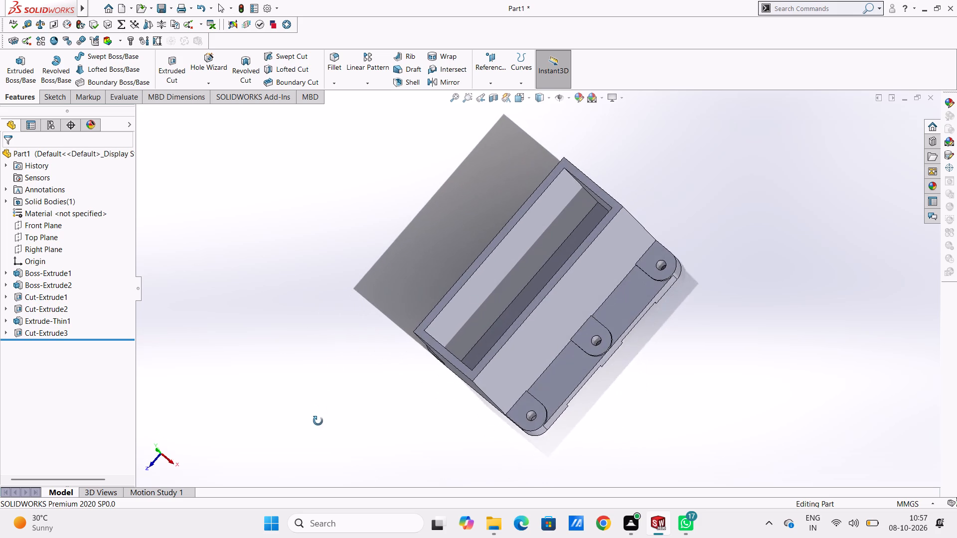
pyautogui.moveTo(318, 421); pyautogui.dragTo(310, 416, button='middle')
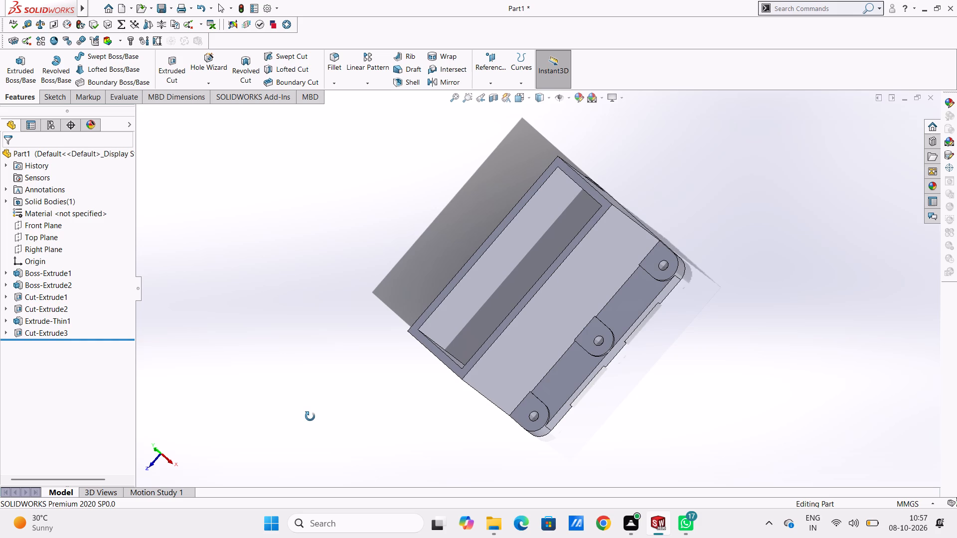
pyautogui.moveTo(310, 416); pyautogui.dragTo(326, 426, button='middle')
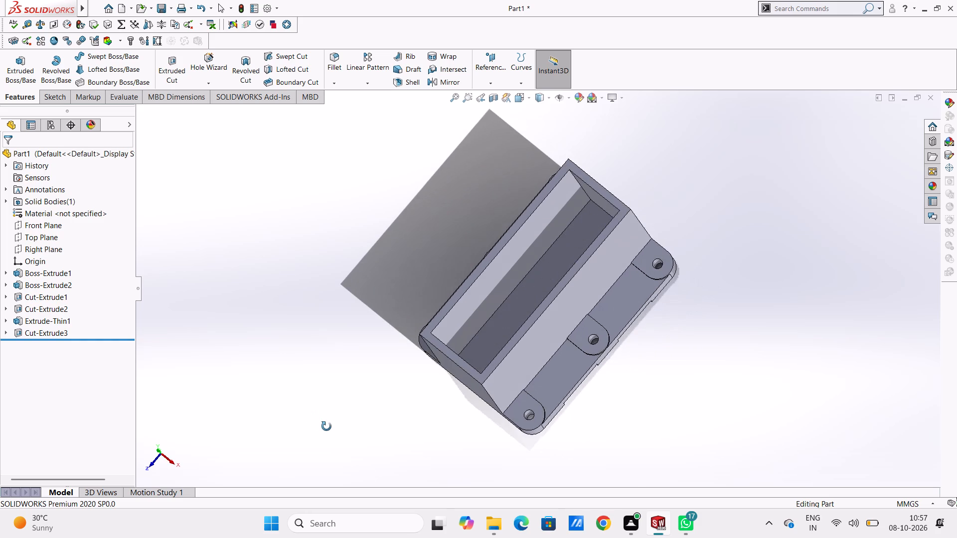
pyautogui.moveTo(326, 426); pyautogui.dragTo(329, 428, button='middle')
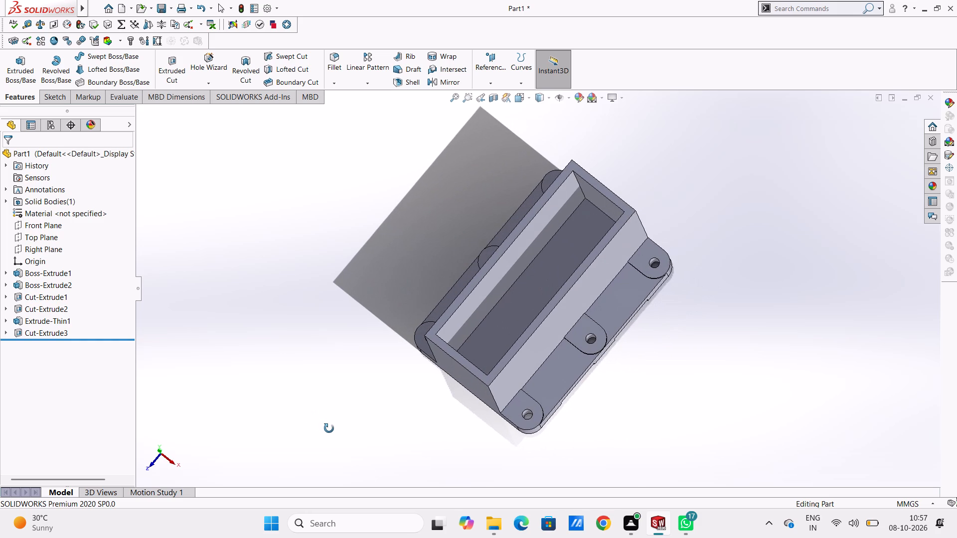
pyautogui.moveTo(329, 428); pyautogui.dragTo(344, 436, button='middle')
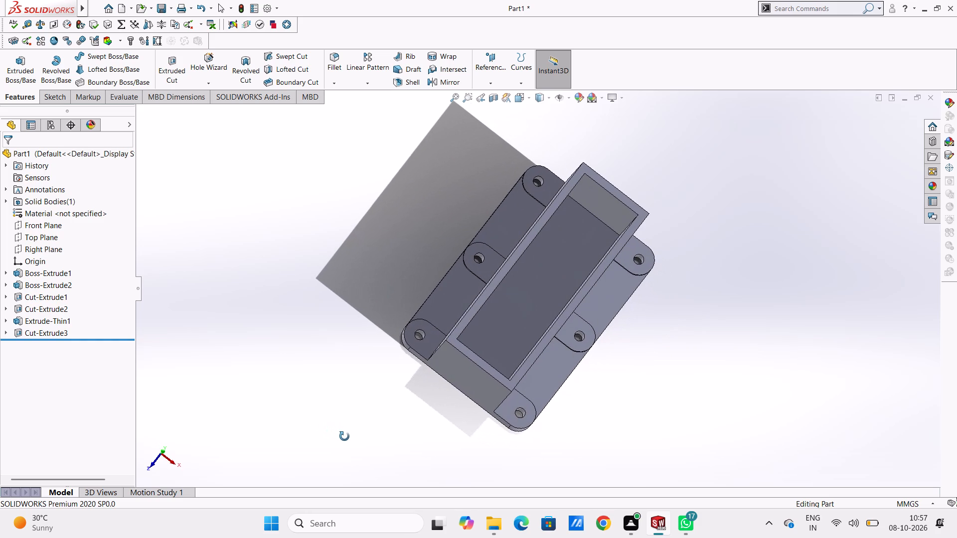
pyautogui.moveTo(344, 436); pyautogui.dragTo(346, 416, button='middle')
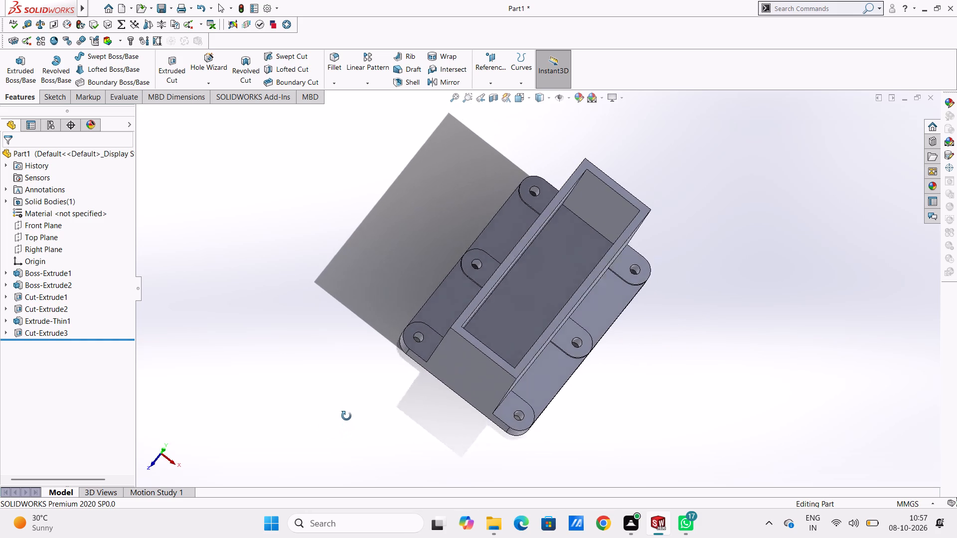
pyautogui.moveTo(346, 416); pyautogui.dragTo(394, 342, button='middle')
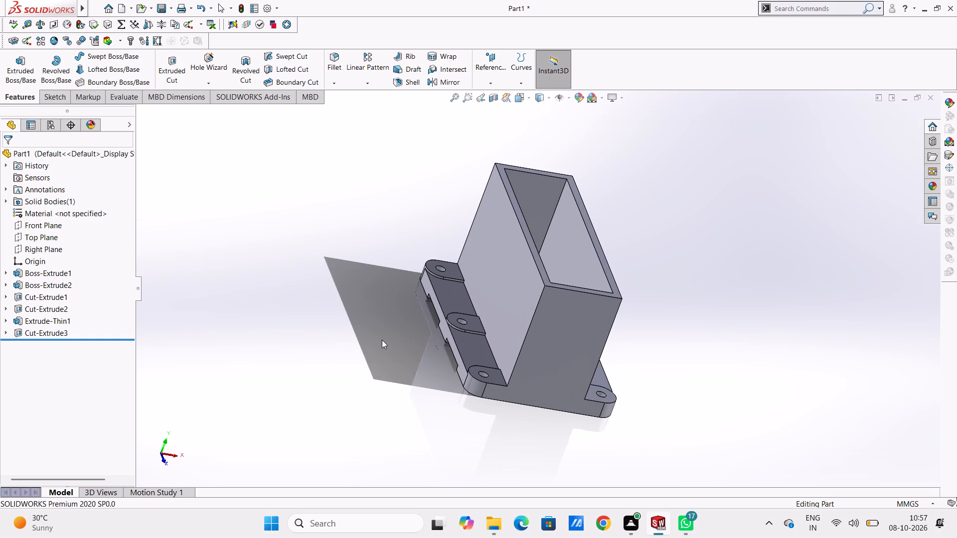
# In the Front view, sketch a 105 × 152 mm corner rectangle on the front face, covering the box wall above the plate.
pyautogui.hotkey('ctrl', '1')
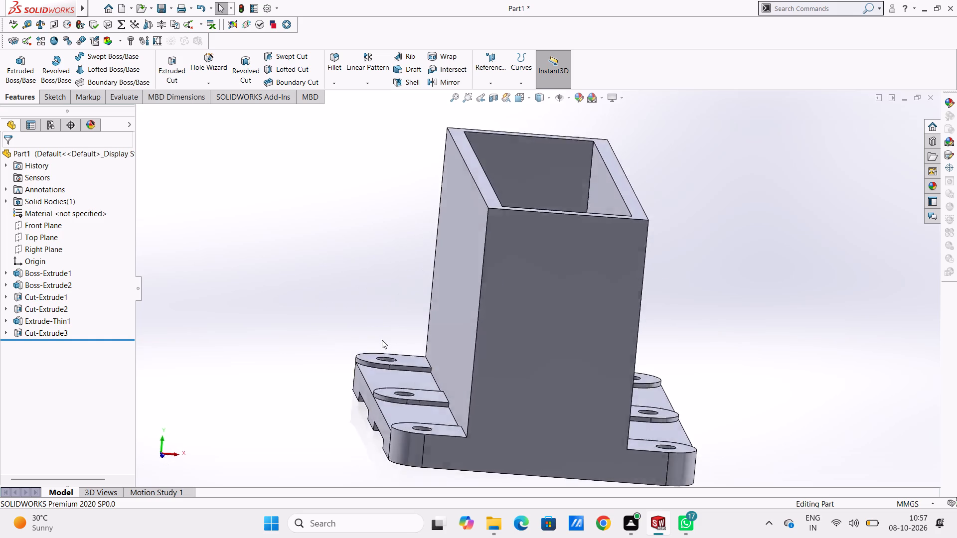
pyautogui.scroll(3, 377, 342)
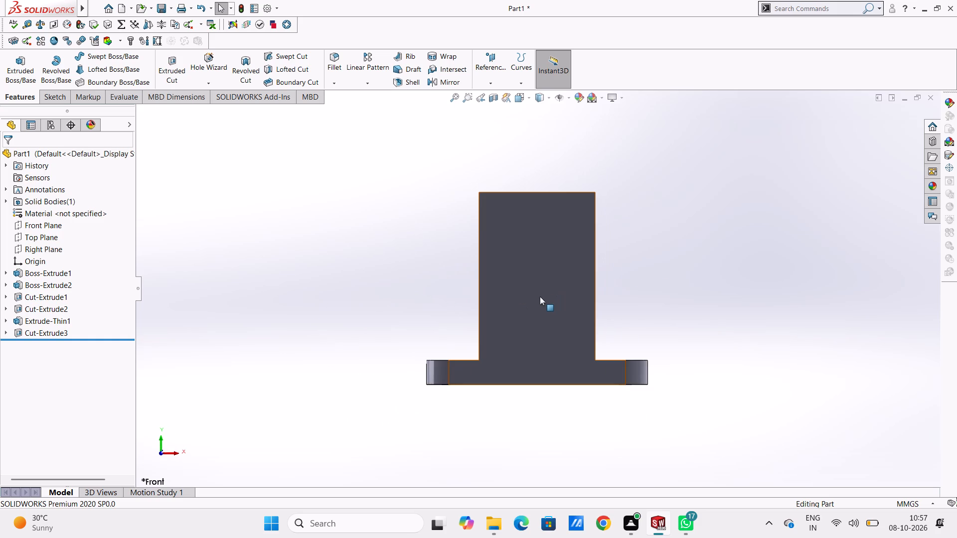
pyautogui.click(520, 280)
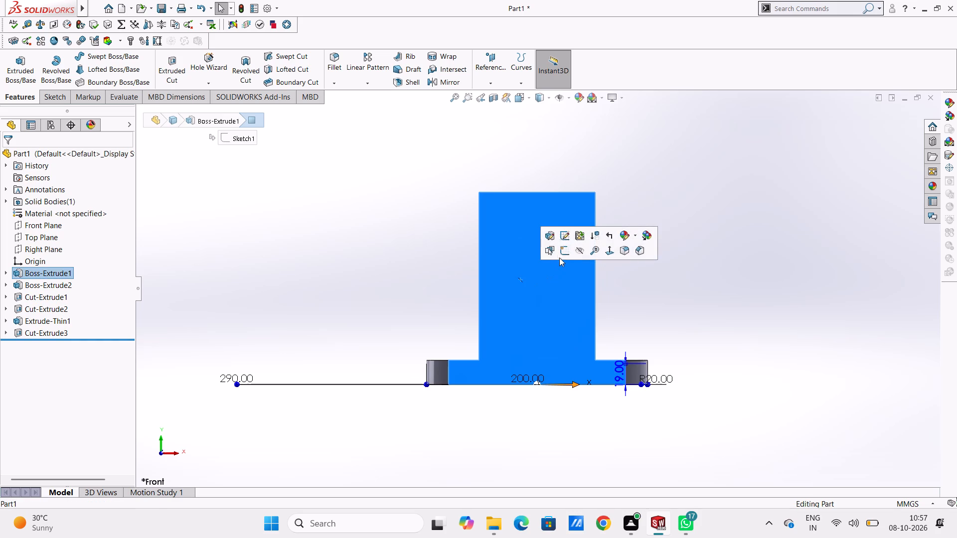
pyautogui.click(560, 255)
pyautogui.click(424, 282)
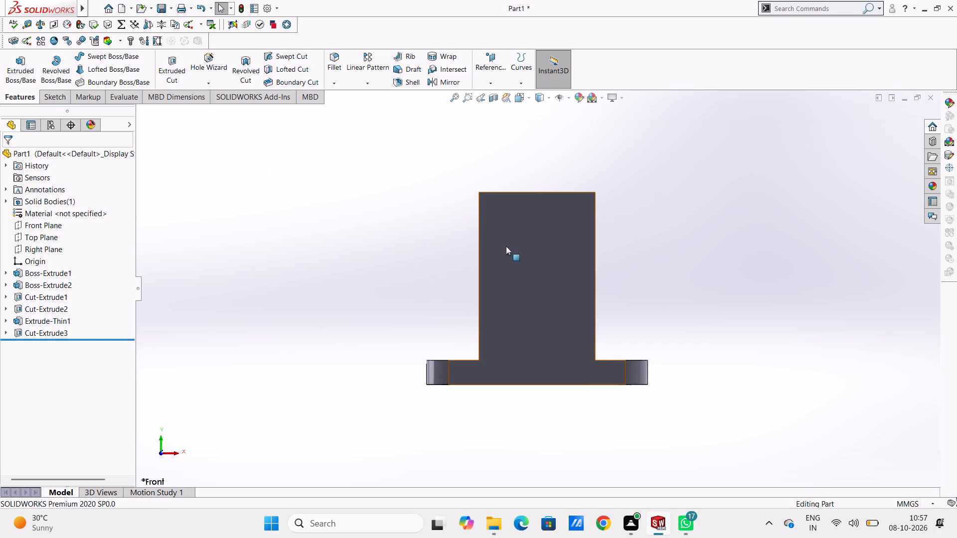
pyautogui.click(517, 253)
pyautogui.moveTo(561, 224); pyautogui.dragTo(537, 238)
pyautogui.click(402, 258)
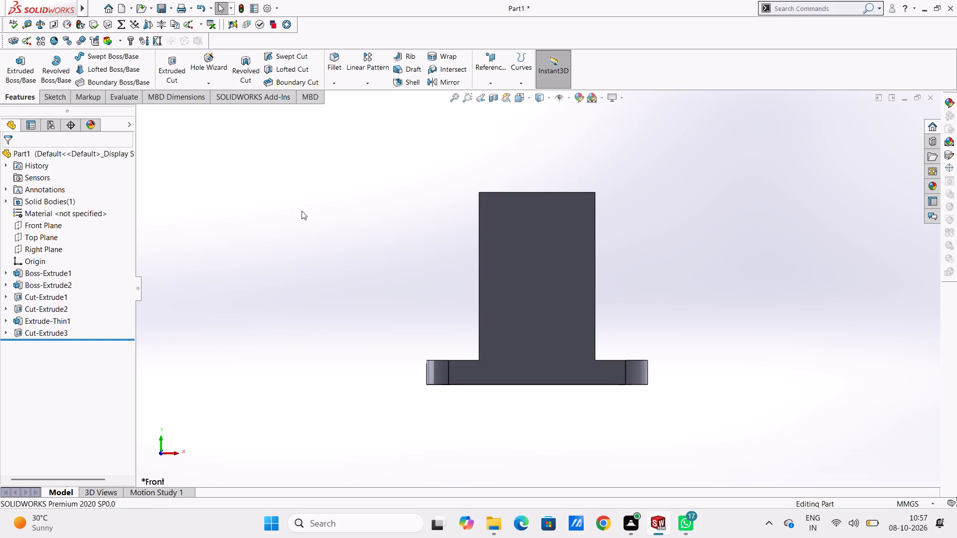
pyautogui.click(539, 258)
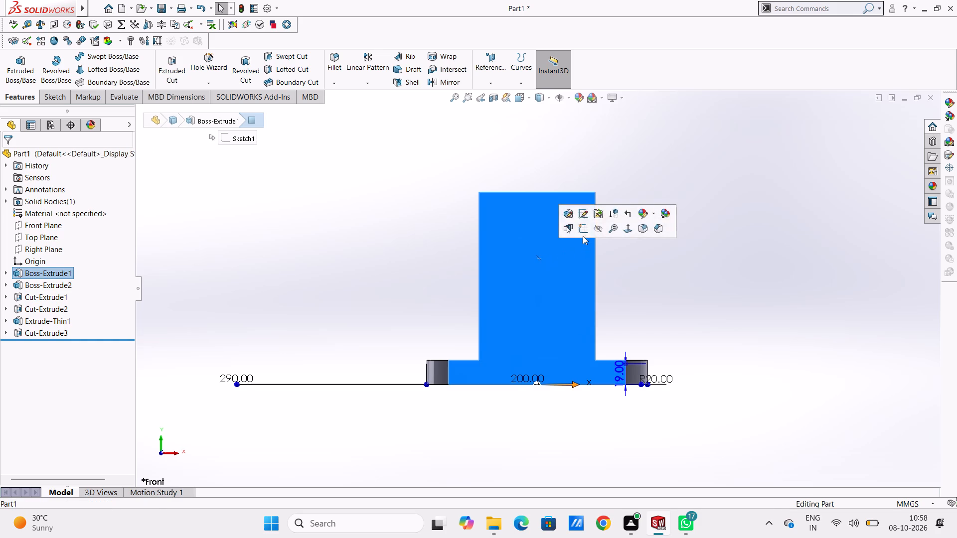
pyautogui.click(583, 230)
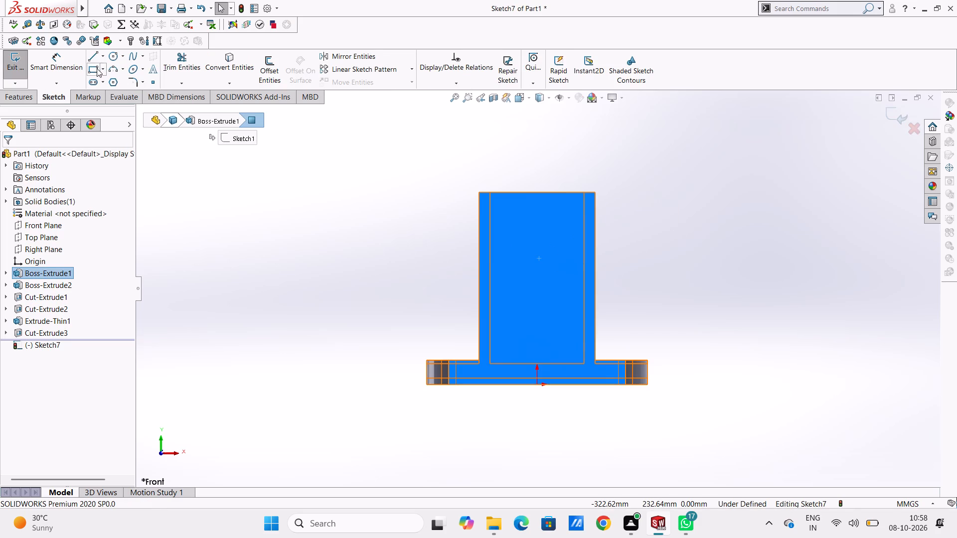
pyautogui.click(96, 68)
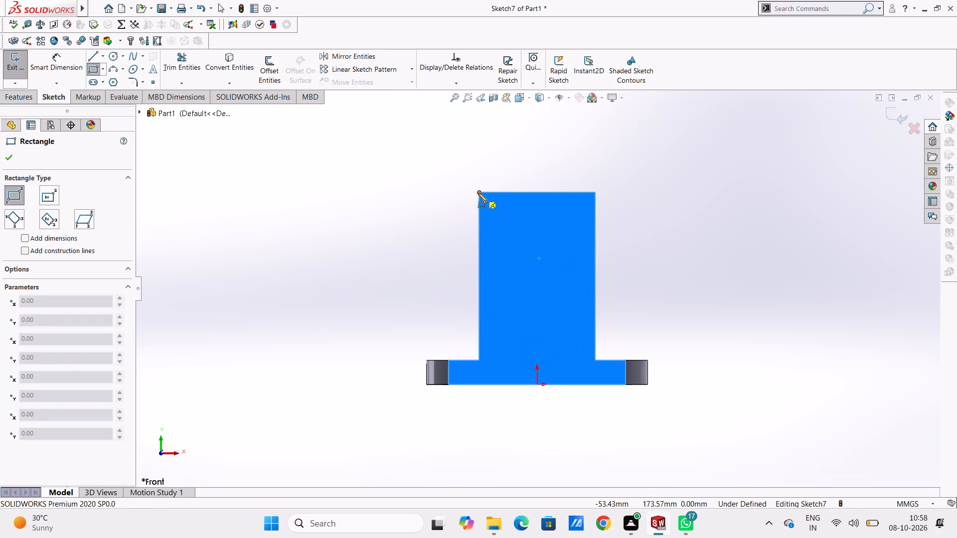
pyautogui.click(478, 193)
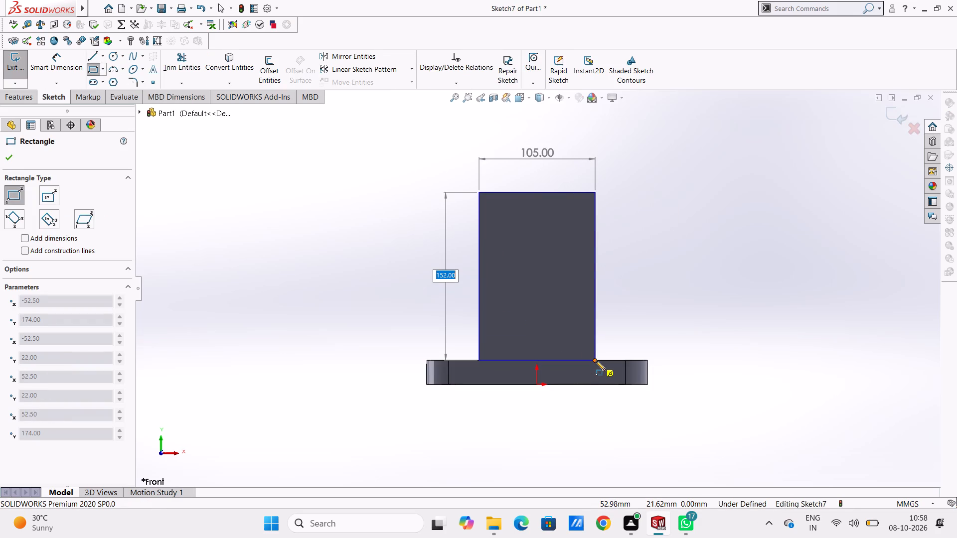
pyautogui.click(596, 361)
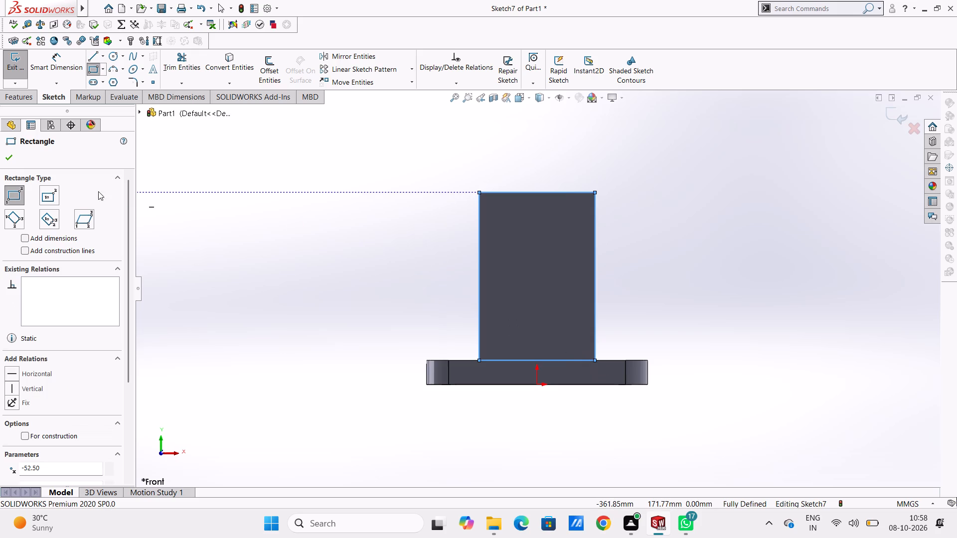
# Boss-Extrude the front rectangle to a blind depth of 18 mm in the reversed direction, merging it with the box.
pyautogui.click(6, 158)
pyautogui.click(246, 214)
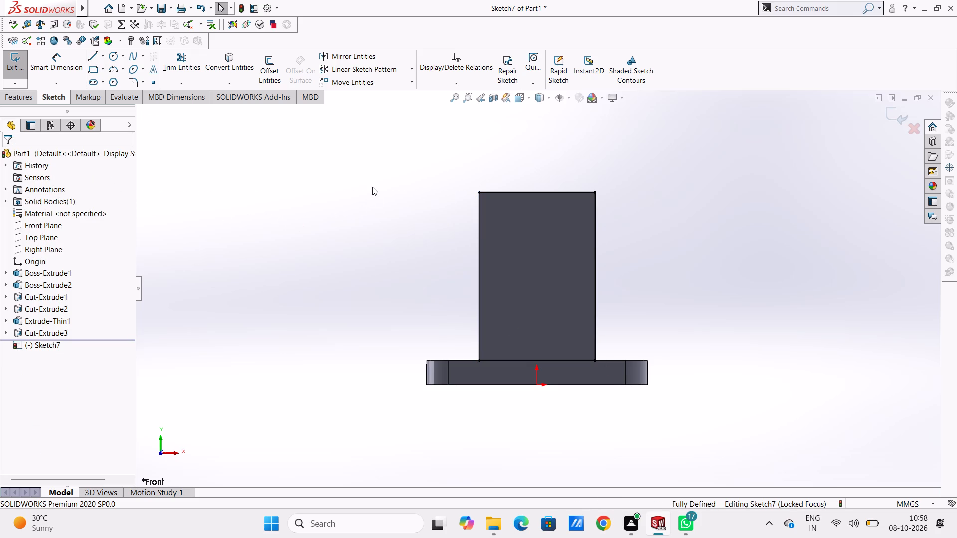
pyautogui.moveTo(372, 188); pyautogui.dragTo(339, 241, button='middle')
pyautogui.scroll(2, 332, 236)
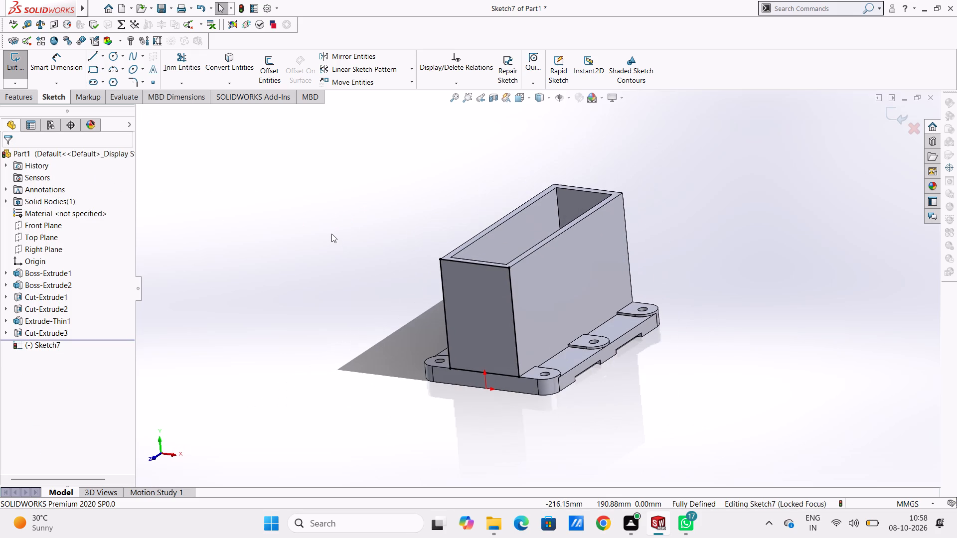
pyautogui.click(28, 99)
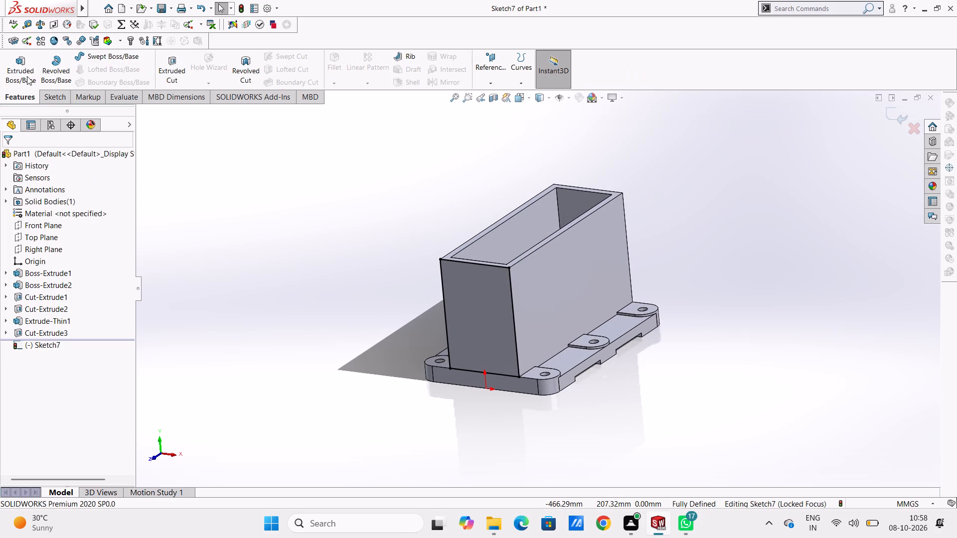
pyautogui.click(177, 62)
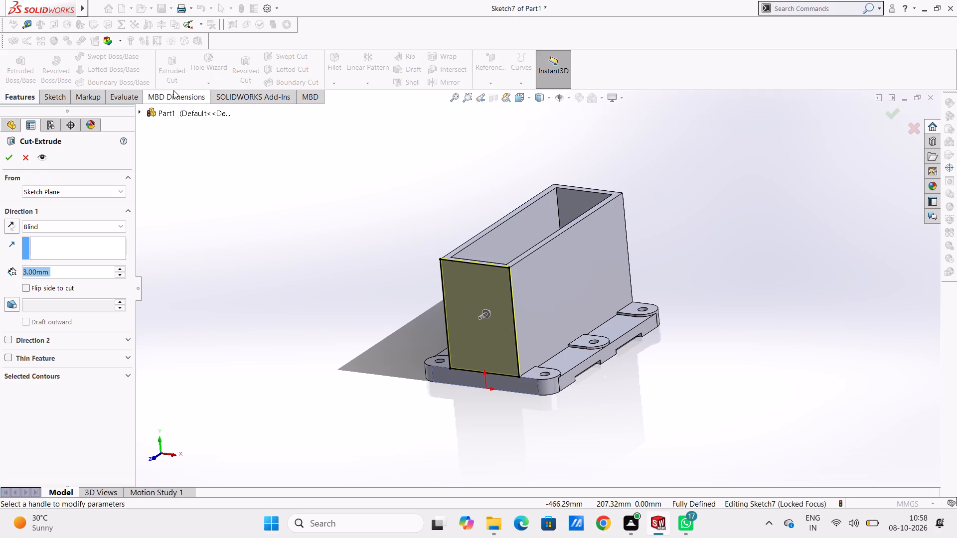
pyautogui.click(26, 156)
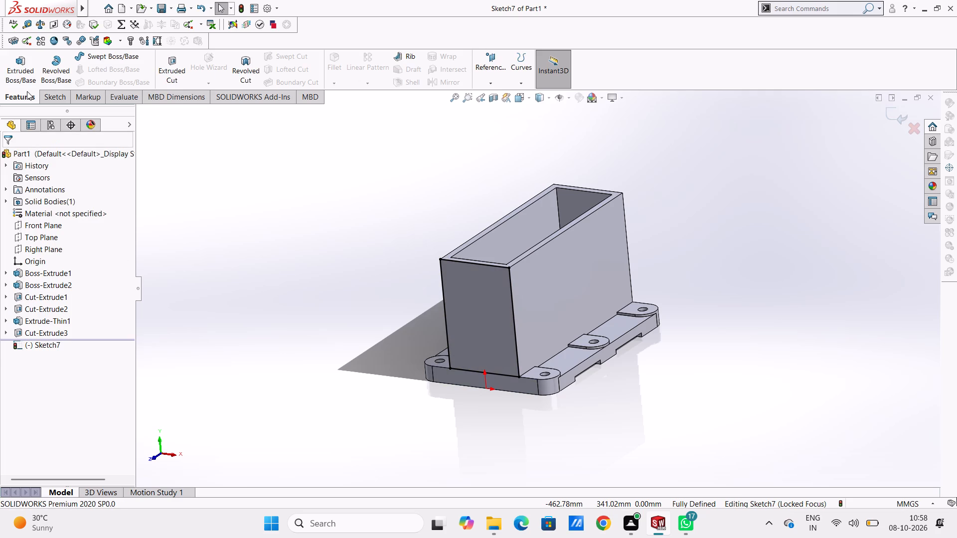
pyautogui.click(27, 74)
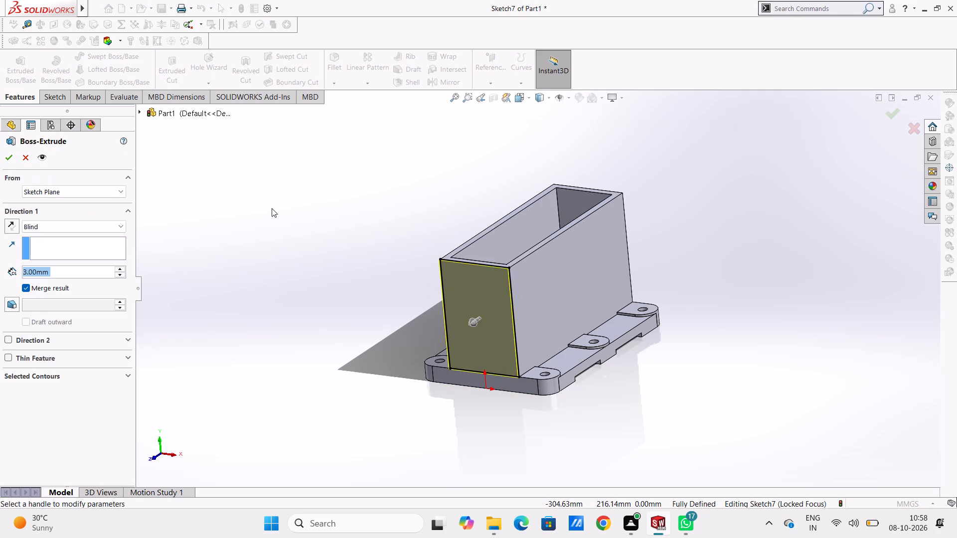
pyautogui.write('18')
pyautogui.press('Return')
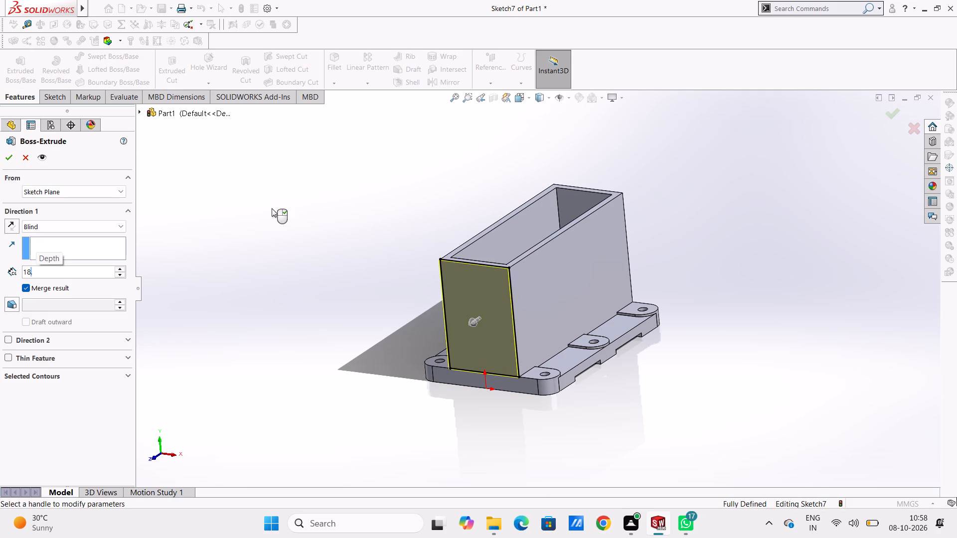
pyautogui.click(13, 228)
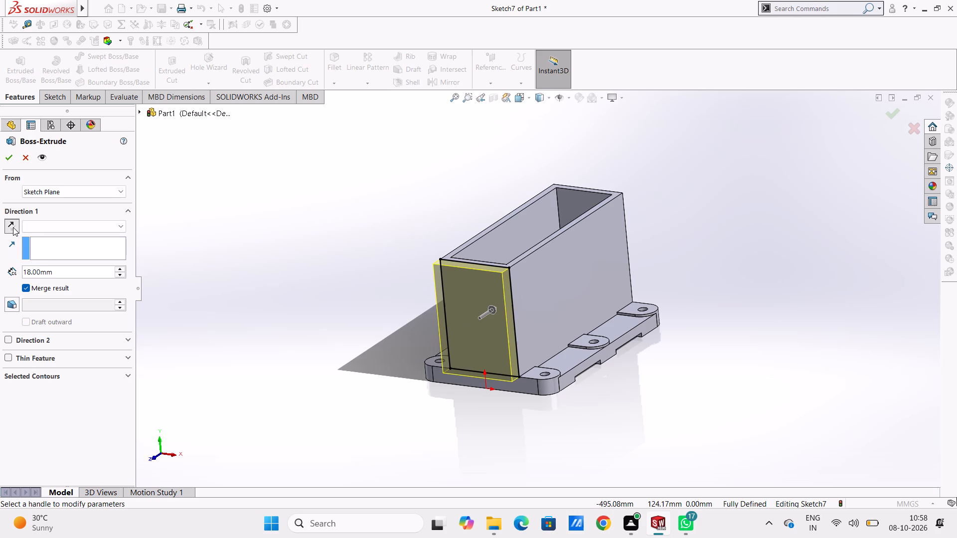
pyautogui.click(8, 160)
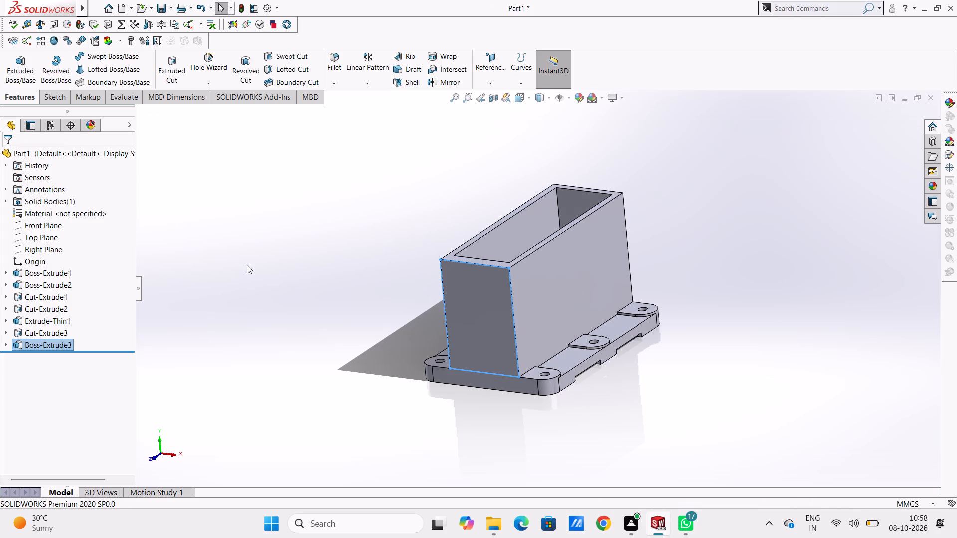
# Examine the box's thickened front wall from above, at an angle and in the Front view.
pyautogui.click(247, 265)
pyautogui.moveTo(325, 213); pyautogui.dragTo(337, 394, button='middle')
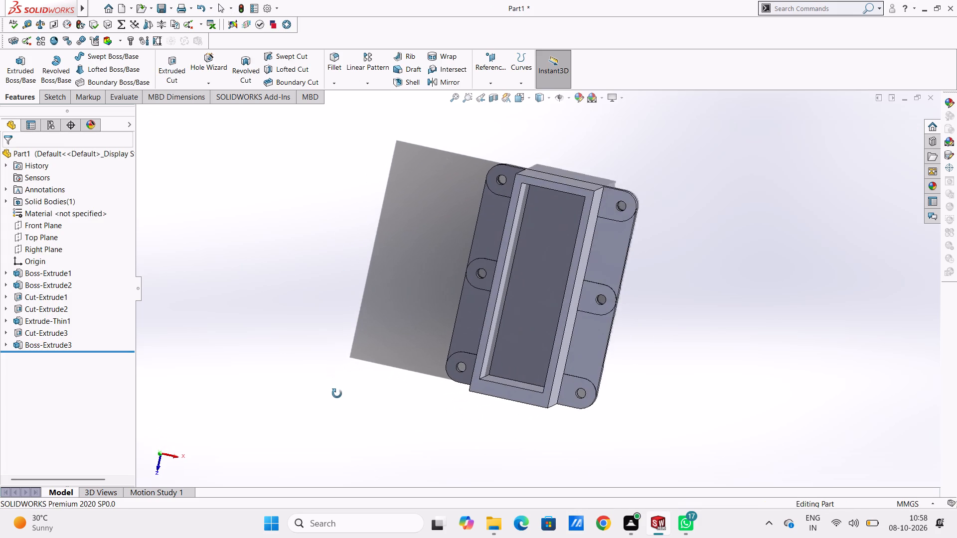
pyautogui.moveTo(337, 394); pyautogui.dragTo(349, 244, button='middle')
pyautogui.hotkey('ctrl', '1')
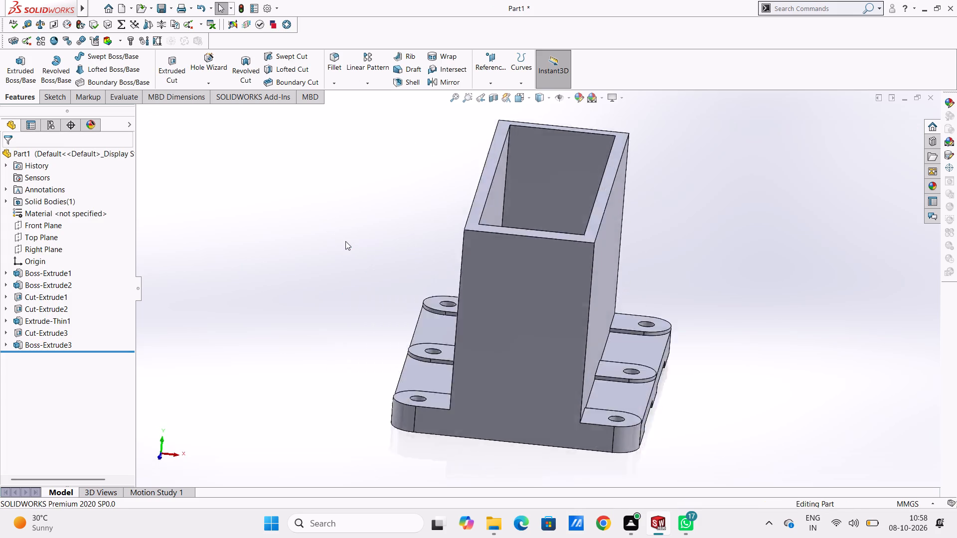
pyautogui.scroll(3, 345, 241)
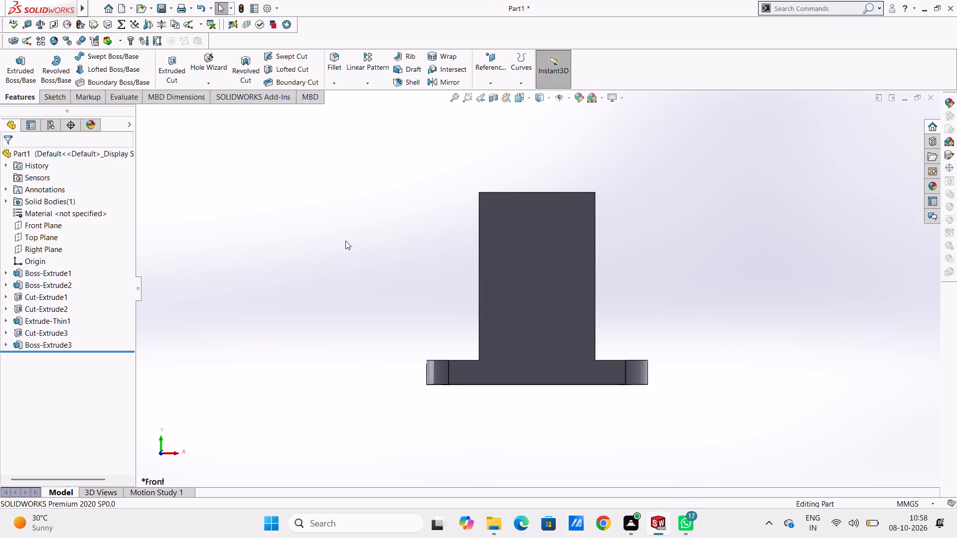
pyautogui.hotkey('ctrl', '7')
pyautogui.hotkey('ctrl', '1')
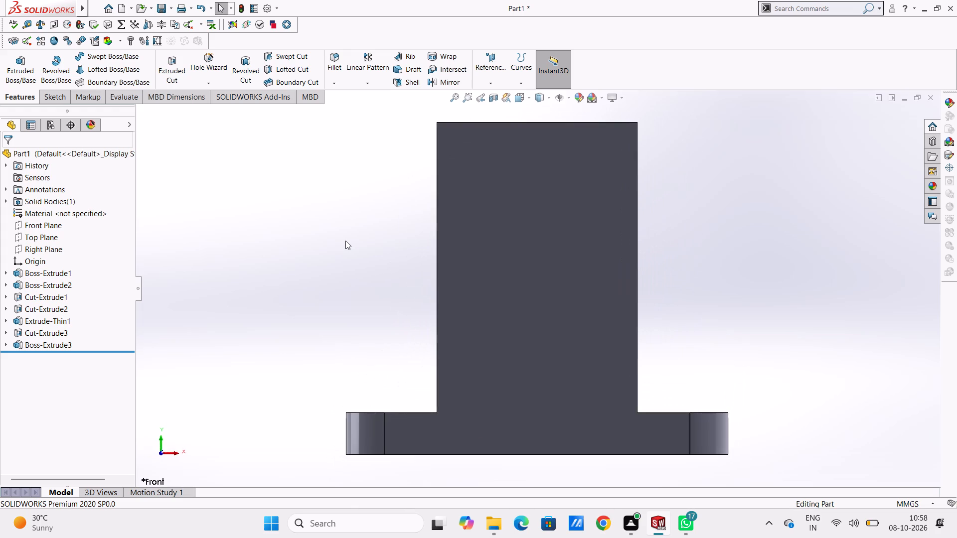
pyautogui.scroll(3, 382, 207)
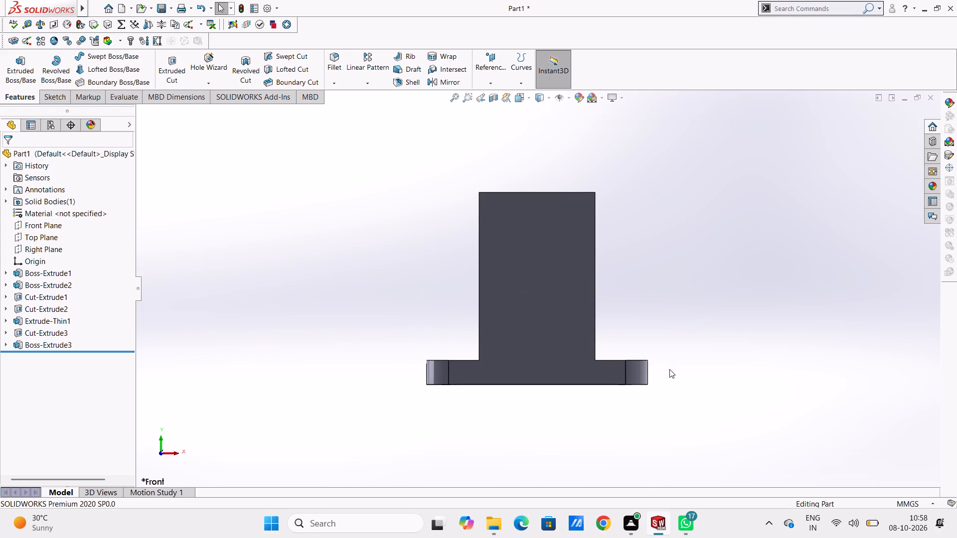
# Sketch a 105 × 152 mm corner rectangle on the front face, tracing the box outline above the plate.
pyautogui.scroll(1, 665, 373)
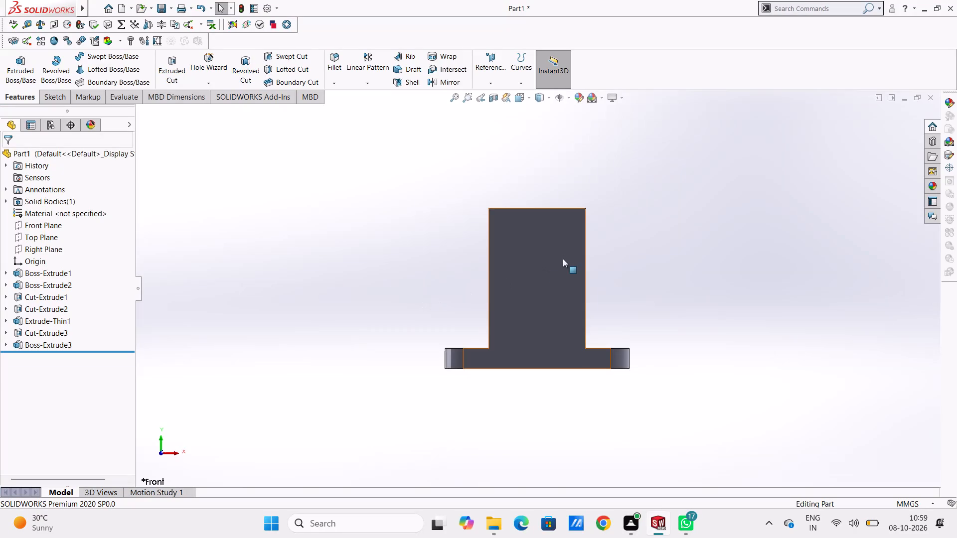
pyautogui.click(530, 282)
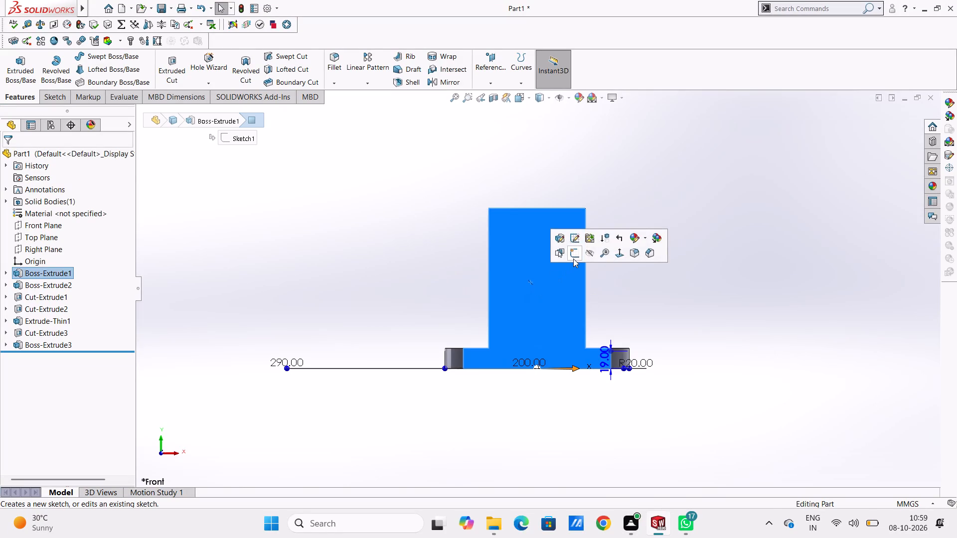
pyautogui.click(573, 257)
pyautogui.click(372, 296)
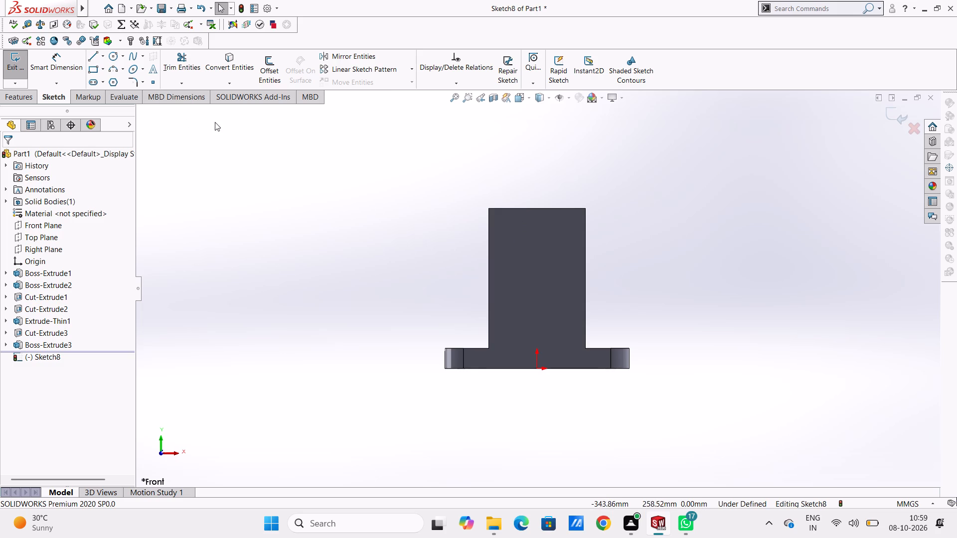
pyautogui.click(94, 71)
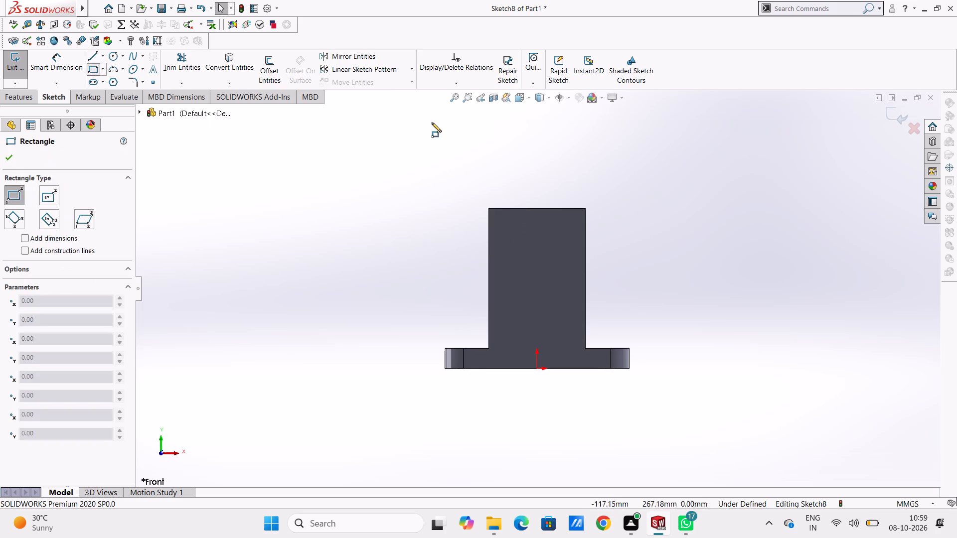
pyautogui.click(488, 210)
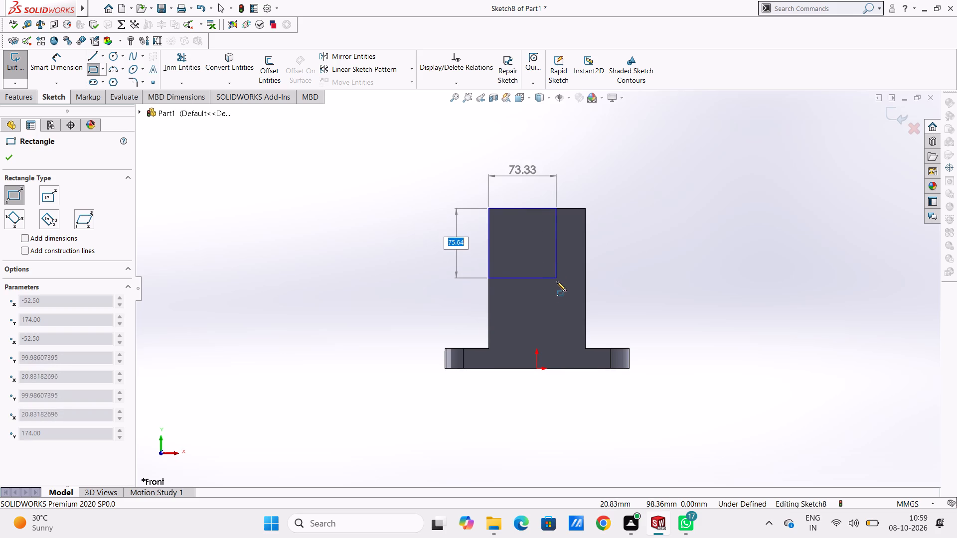
pyautogui.click(585, 349)
pyautogui.click(8, 158)
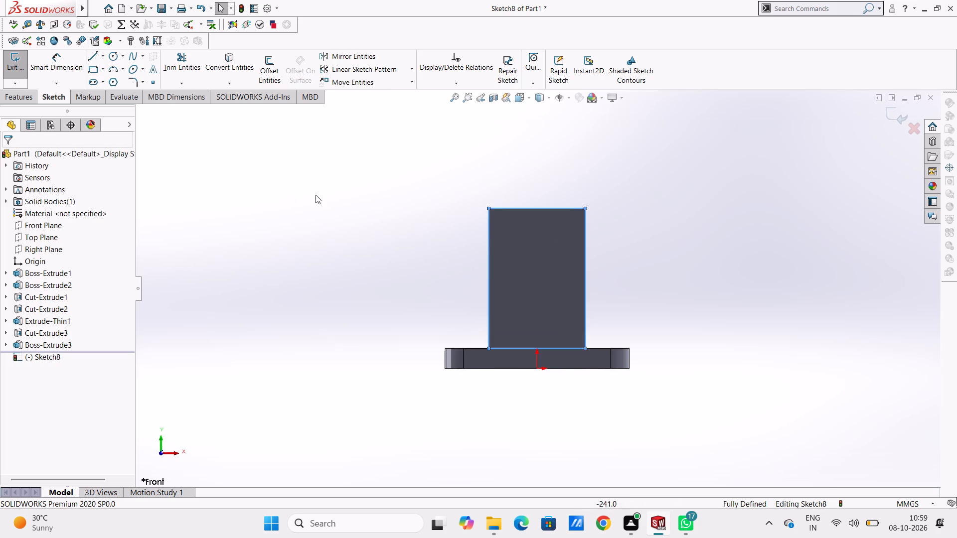
pyautogui.click(318, 196)
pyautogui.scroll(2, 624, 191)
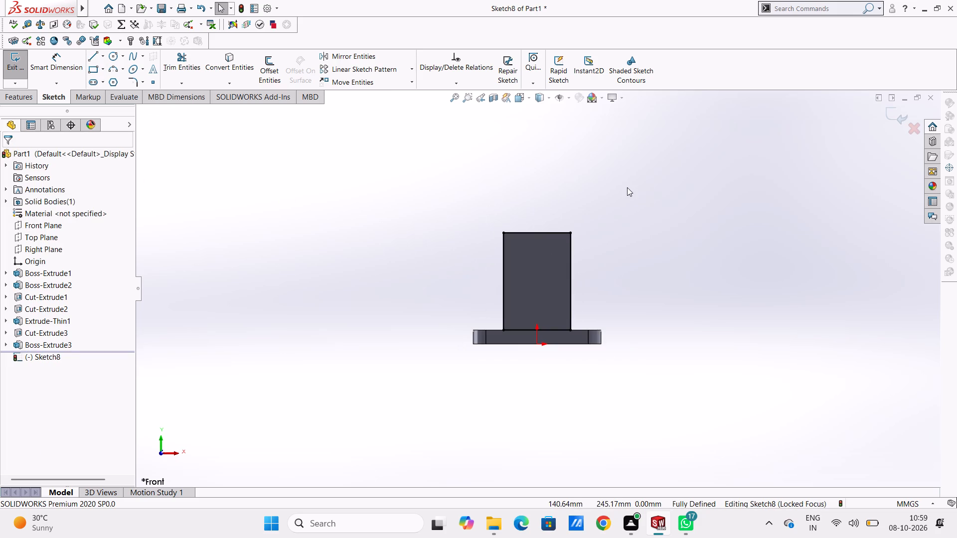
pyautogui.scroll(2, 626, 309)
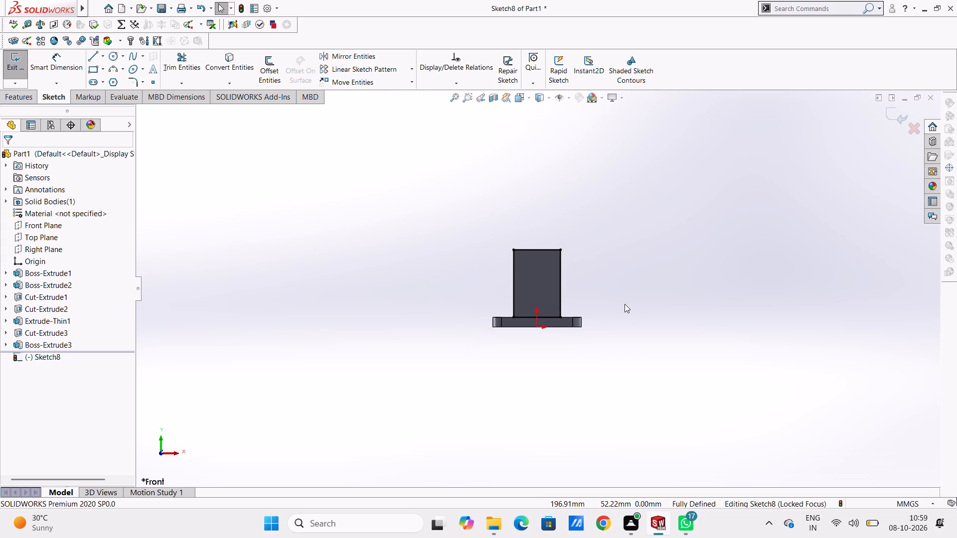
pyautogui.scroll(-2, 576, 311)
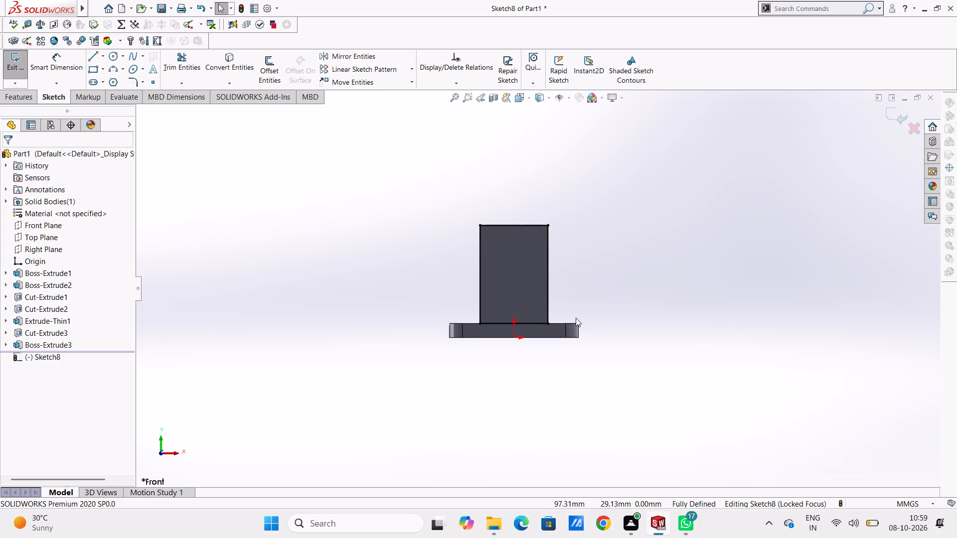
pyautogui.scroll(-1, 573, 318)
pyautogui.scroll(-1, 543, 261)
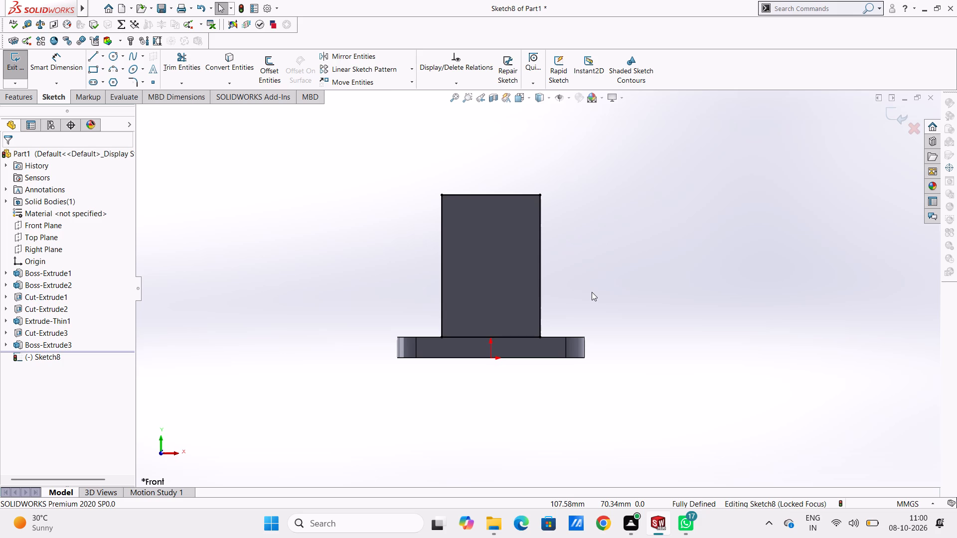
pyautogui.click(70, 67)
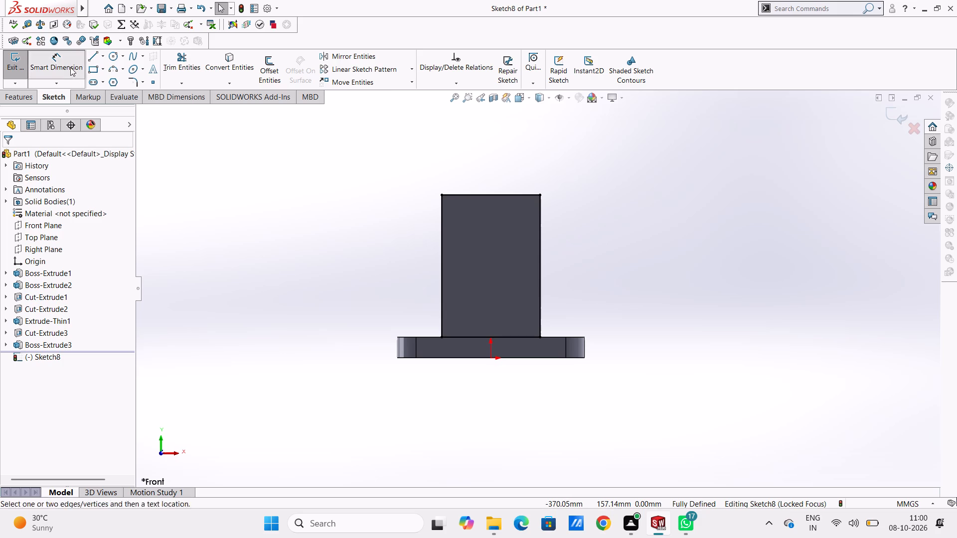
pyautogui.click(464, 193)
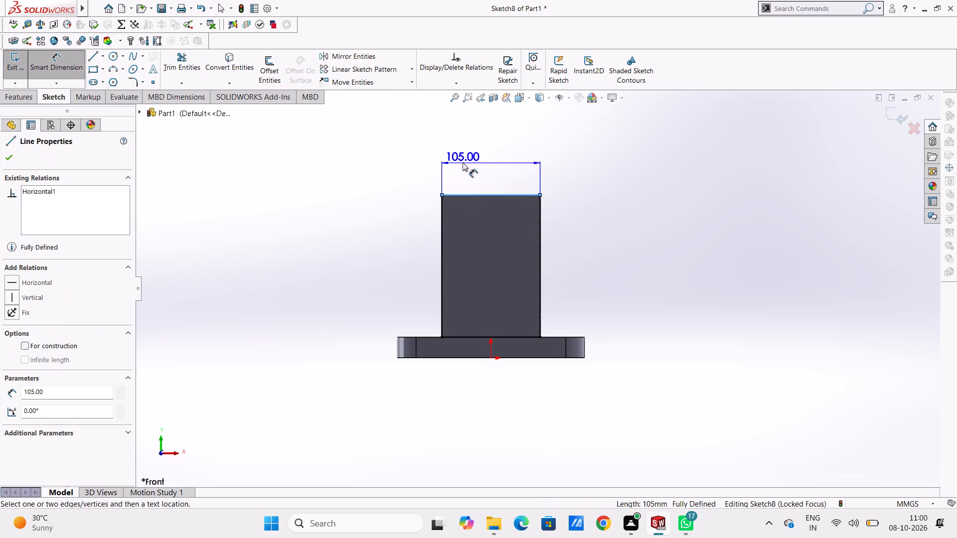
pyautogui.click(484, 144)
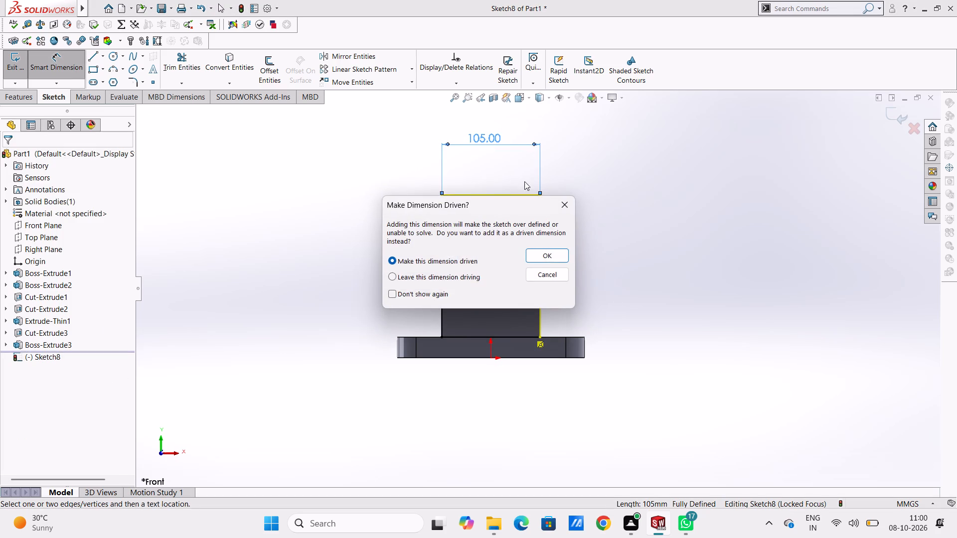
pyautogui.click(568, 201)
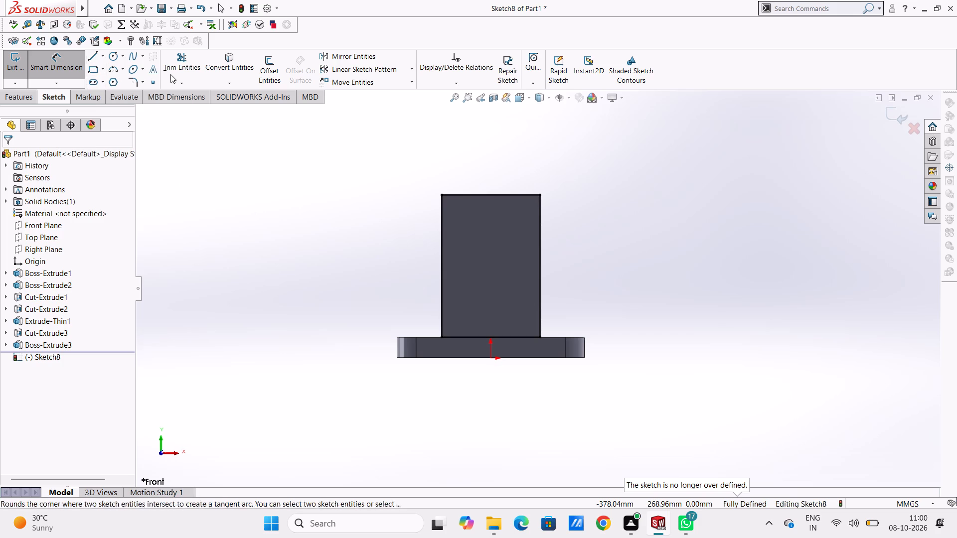
# Offset the rectangle's chain 12 mm inward using Reverse, and place the offset dimension clear of the model.
pyautogui.click(274, 66)
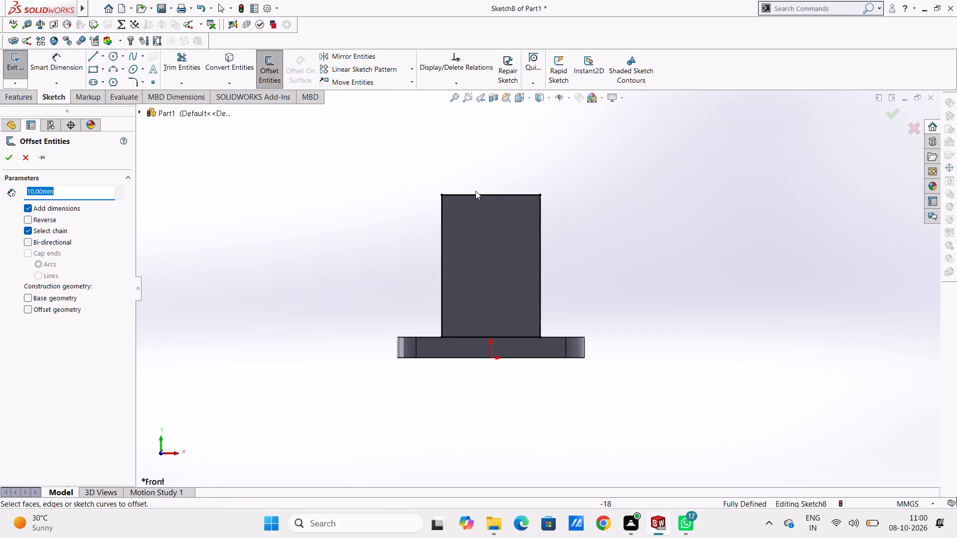
pyautogui.click(481, 197)
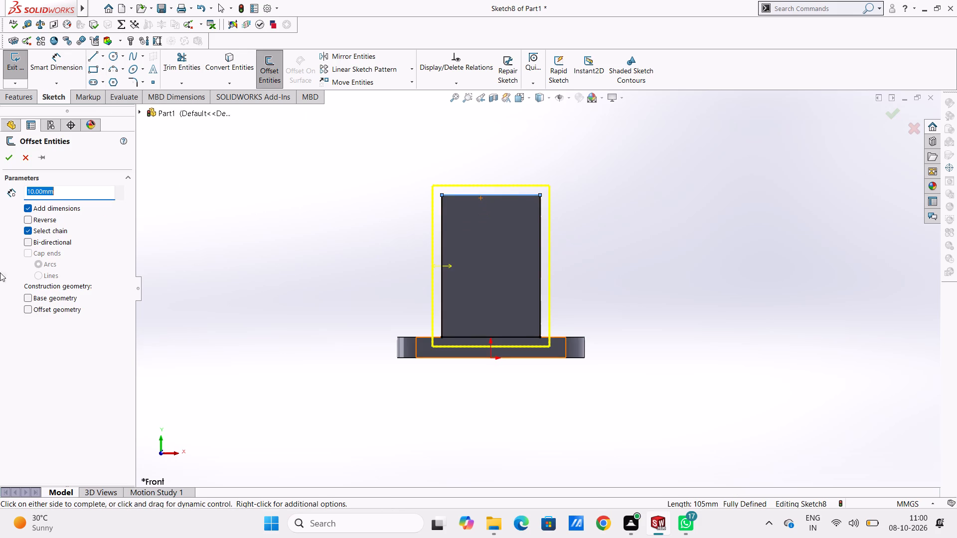
pyautogui.click(30, 220)
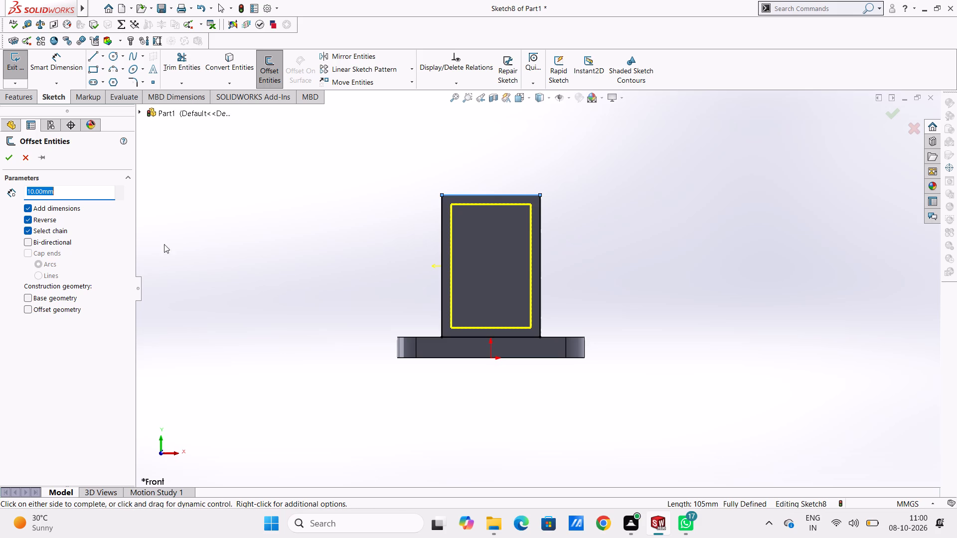
pyautogui.write('12')
pyautogui.press('Return')
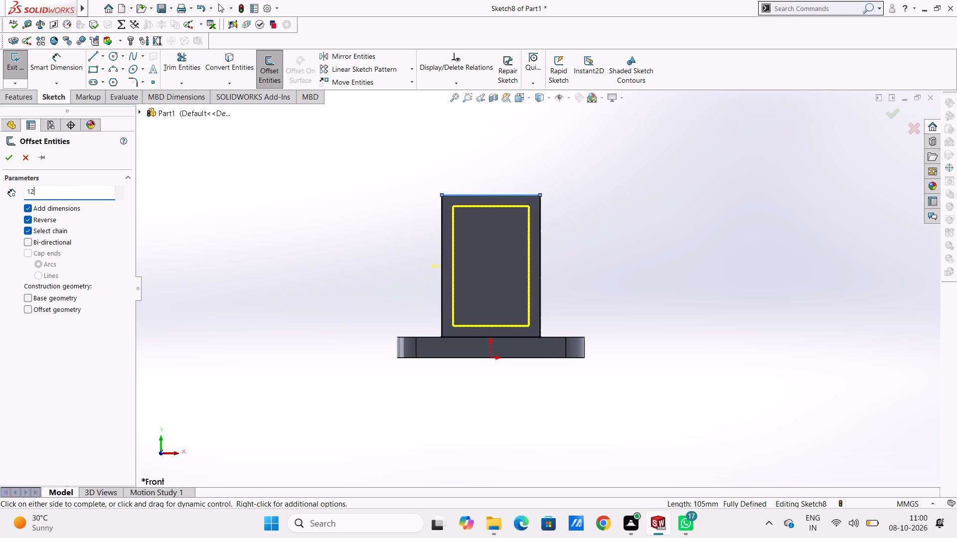
pyautogui.click(8, 163)
pyautogui.click(305, 290)
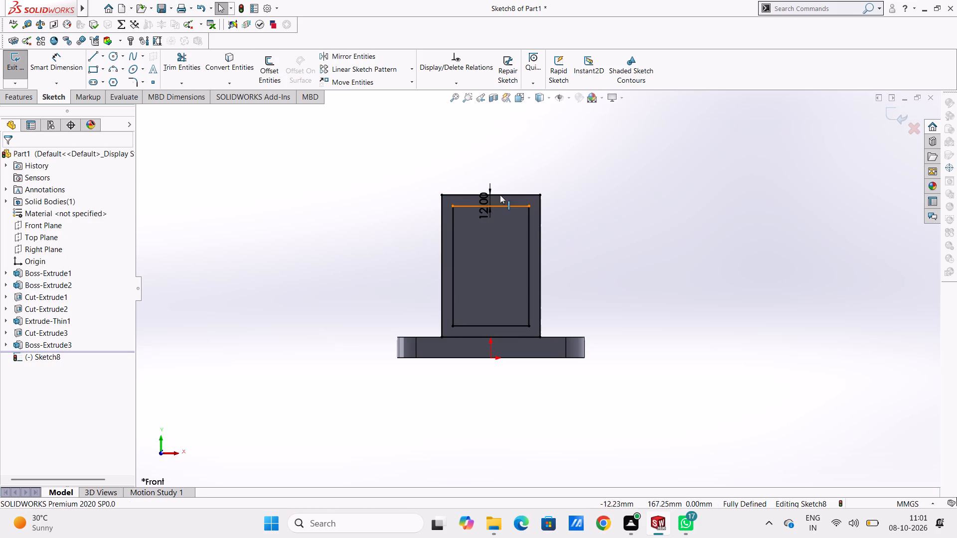
pyautogui.moveTo(485, 197); pyautogui.dragTo(211, 235)
pyautogui.click(319, 273)
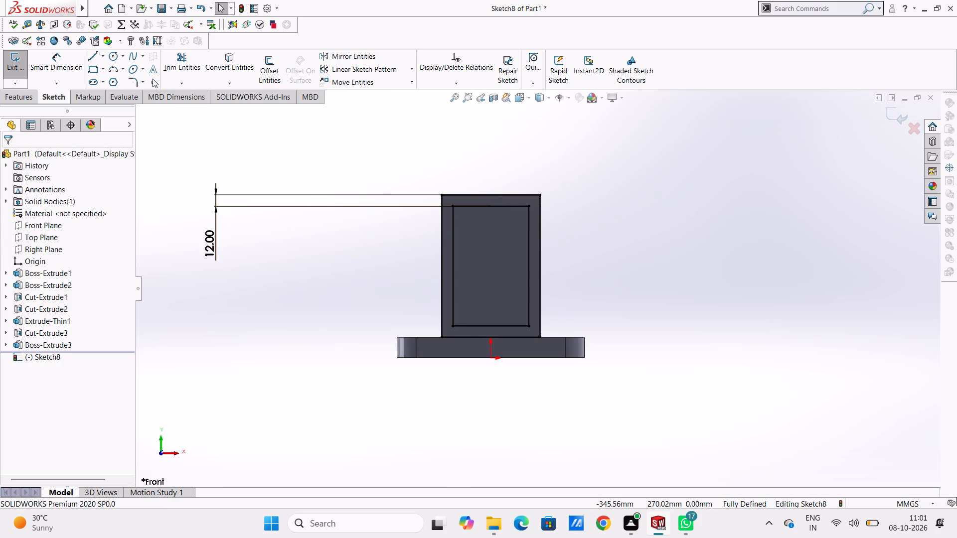
# Sketch two circles of 4.5 mm radius at mid-height, one in each vertical border strip between the inner and outer rectangles.
pyautogui.click(114, 57)
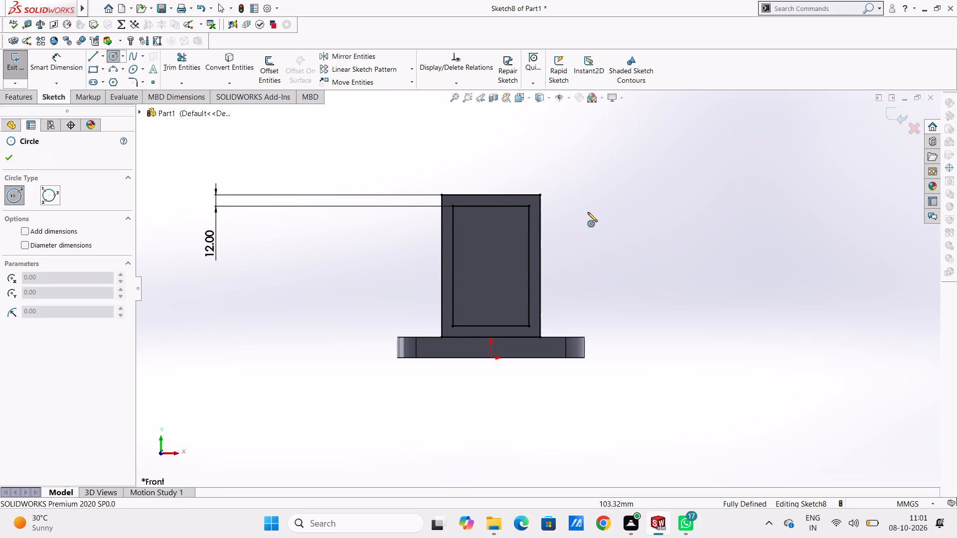
pyautogui.scroll(-1, 588, 212)
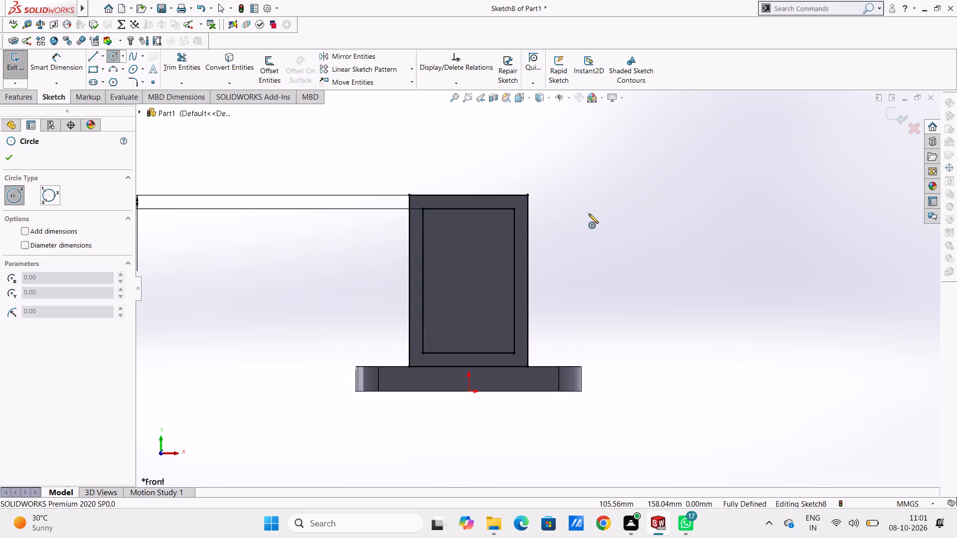
pyautogui.scroll(-1, 589, 214)
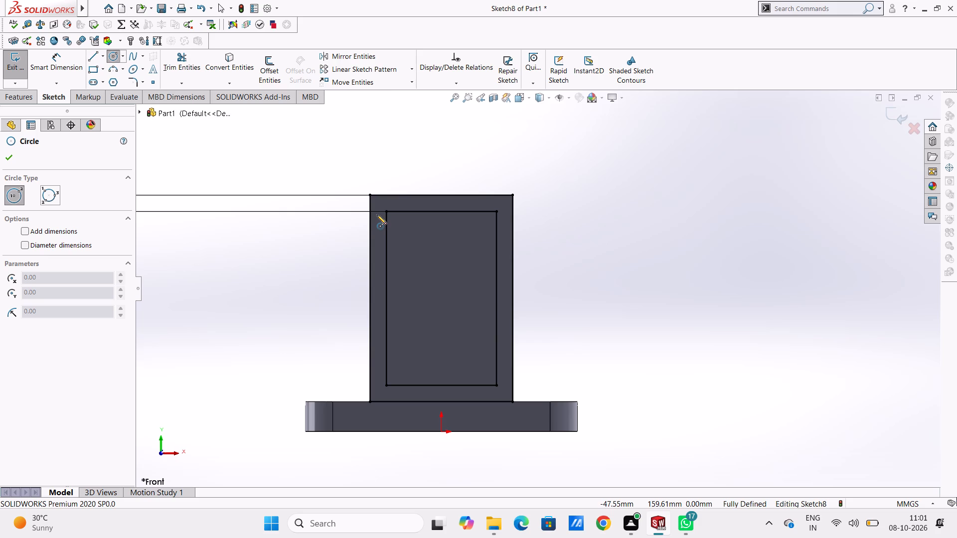
pyautogui.click(377, 298)
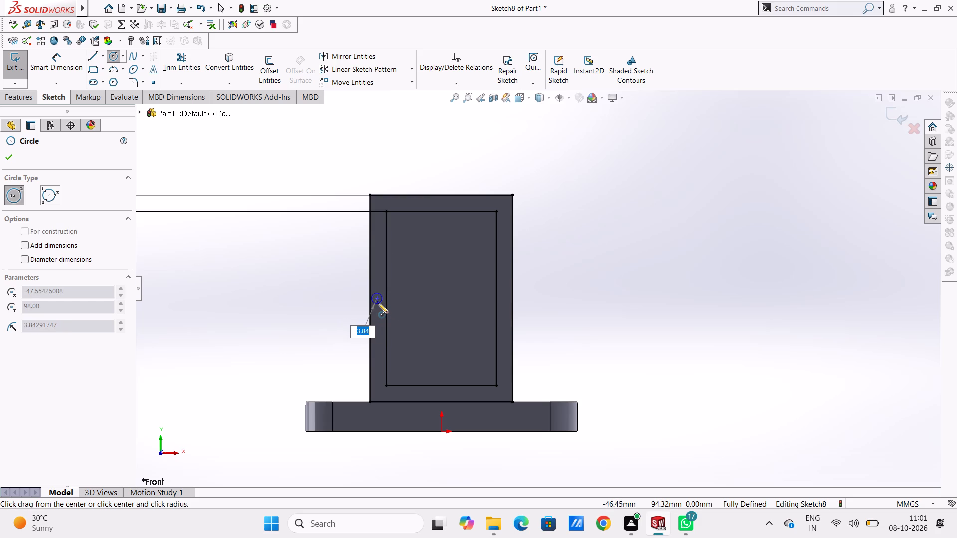
pyautogui.write('4.5')
pyautogui.press('Return')
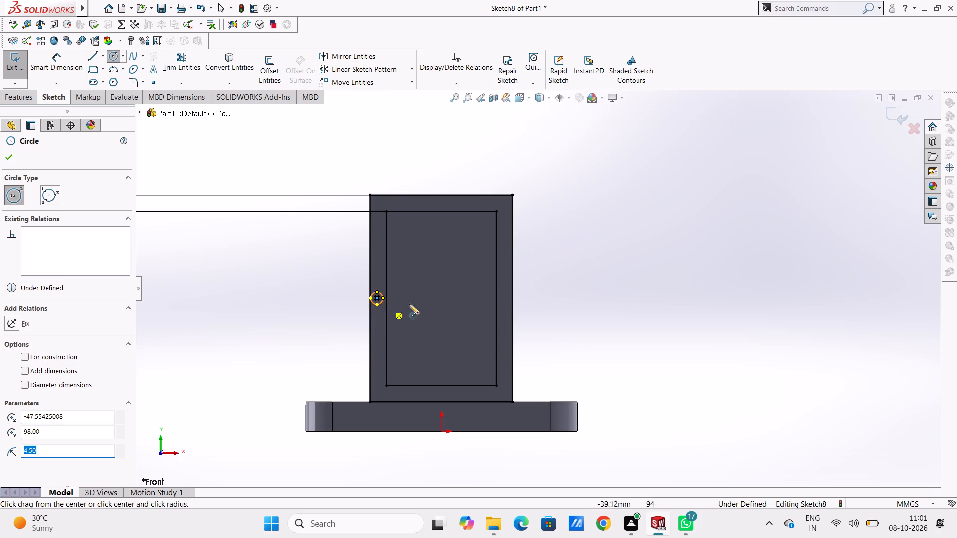
pyautogui.click(503, 298)
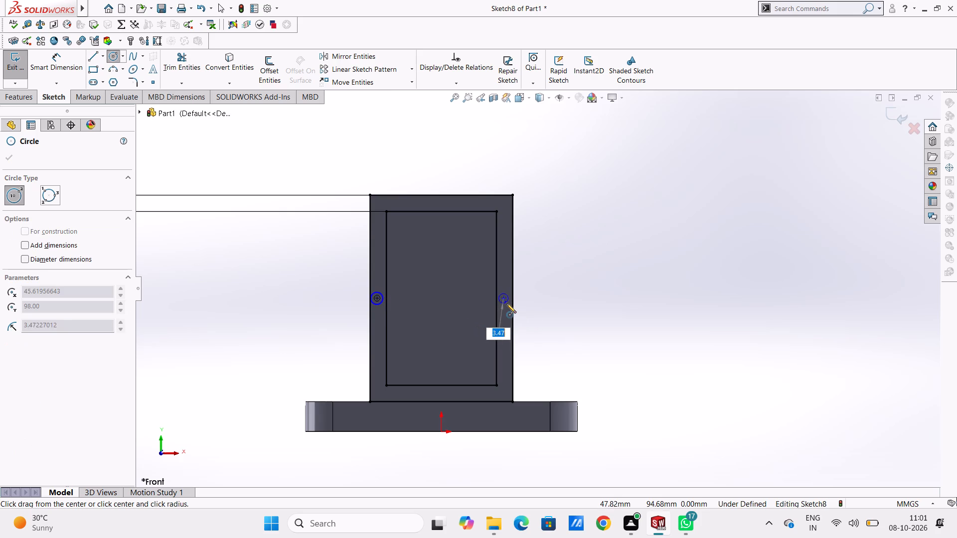
pyautogui.write('4.5')
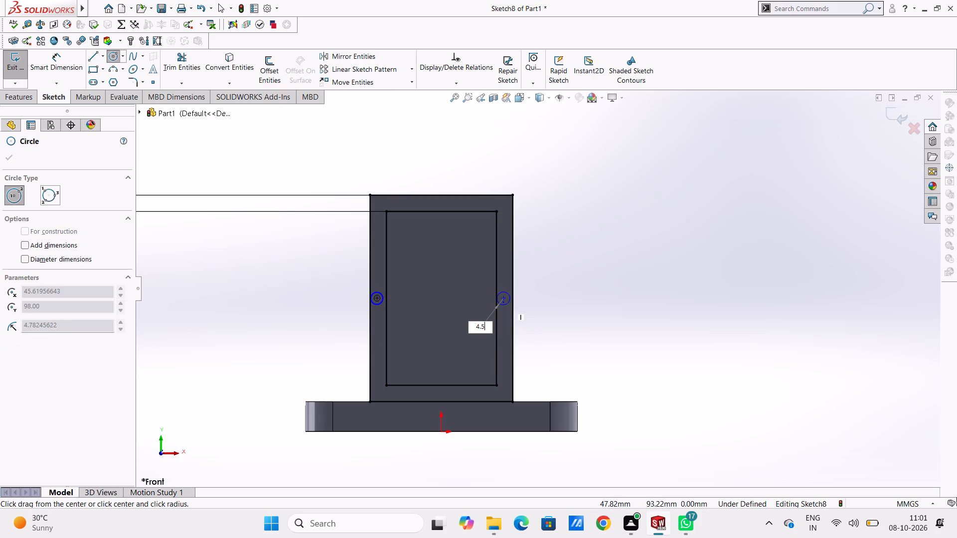
pyautogui.press('Return')
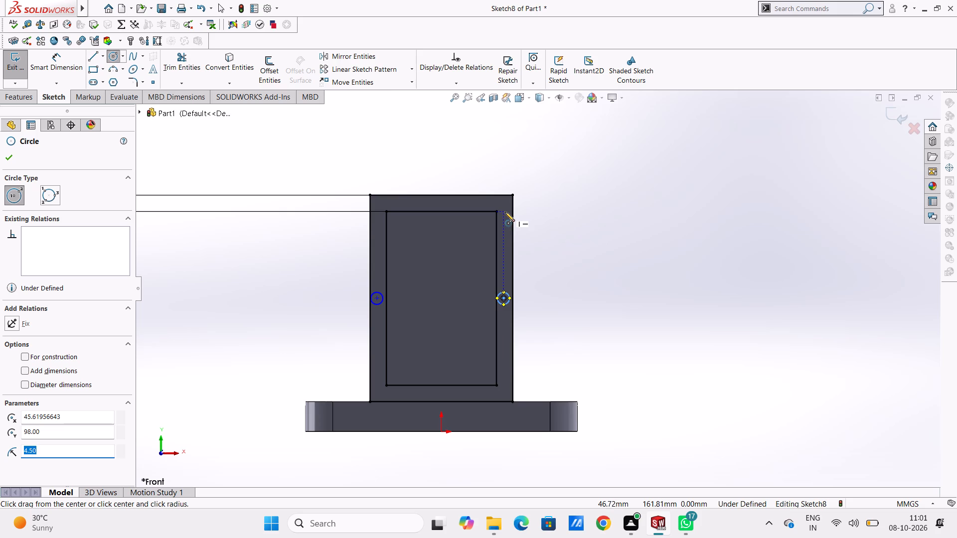
# Sketch two 4.5 mm radius circles directly above the mid-height ones, level with the inner rectangle's top edge.
pyautogui.click(506, 212)
pyautogui.write('4.5')
pyautogui.press('Return')
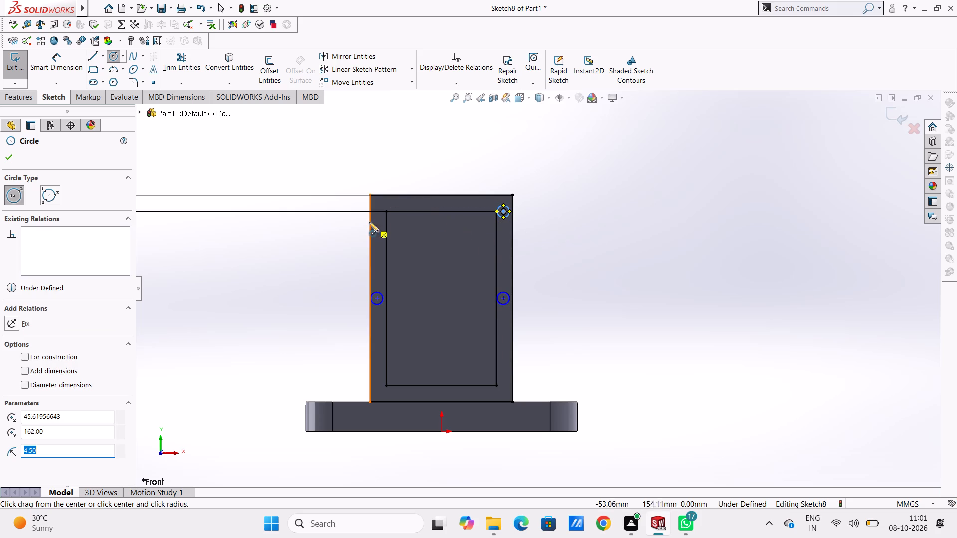
pyautogui.click(378, 211)
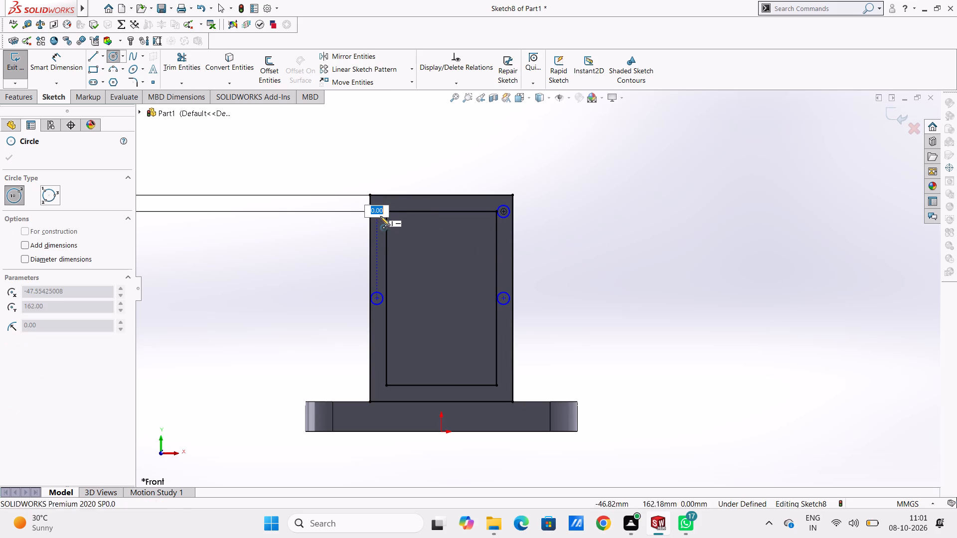
pyautogui.write('4.5')
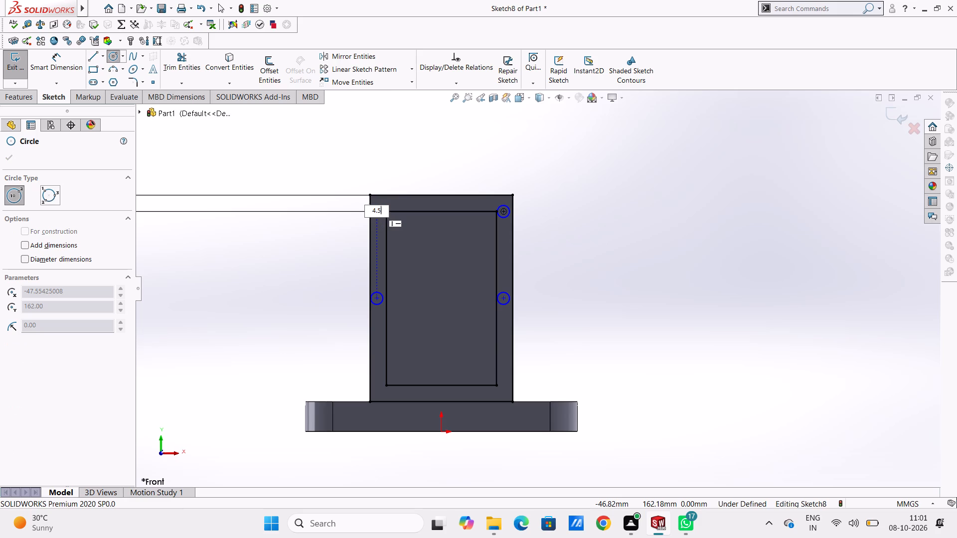
pyautogui.press('Return')
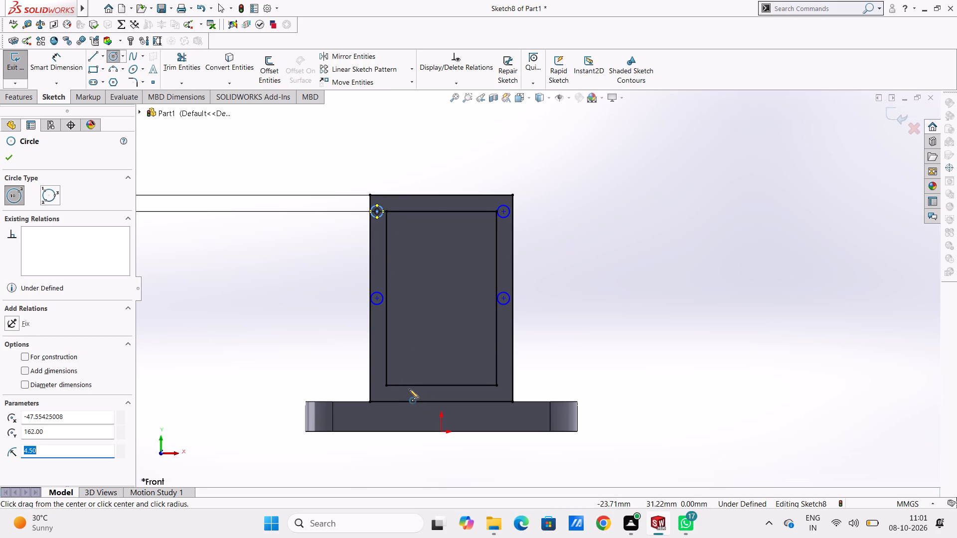
# Sketch two 4.5 mm radius circles directly below the mid-height ones, level with the inner rectangle's bottom edge.
pyautogui.click(379, 388)
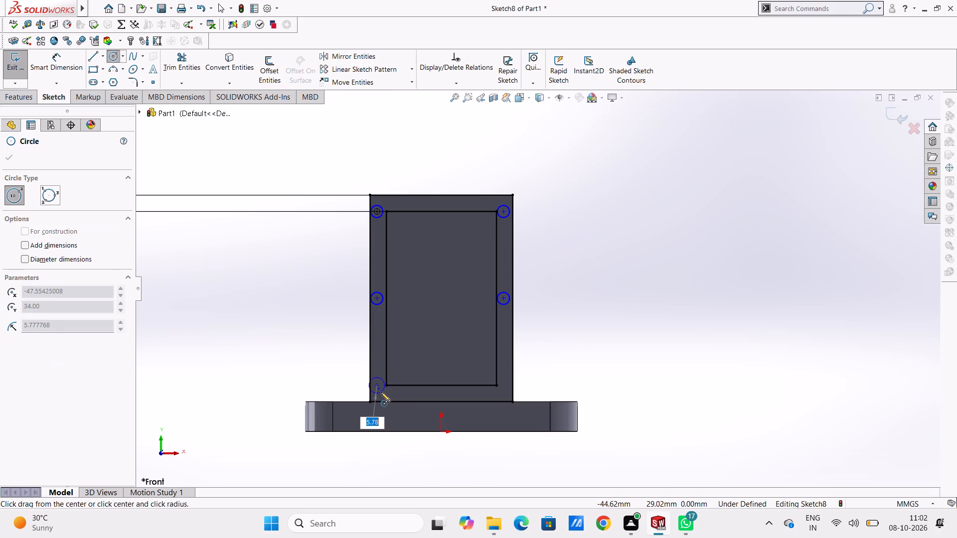
pyautogui.write('4.5')
pyautogui.press('Return')
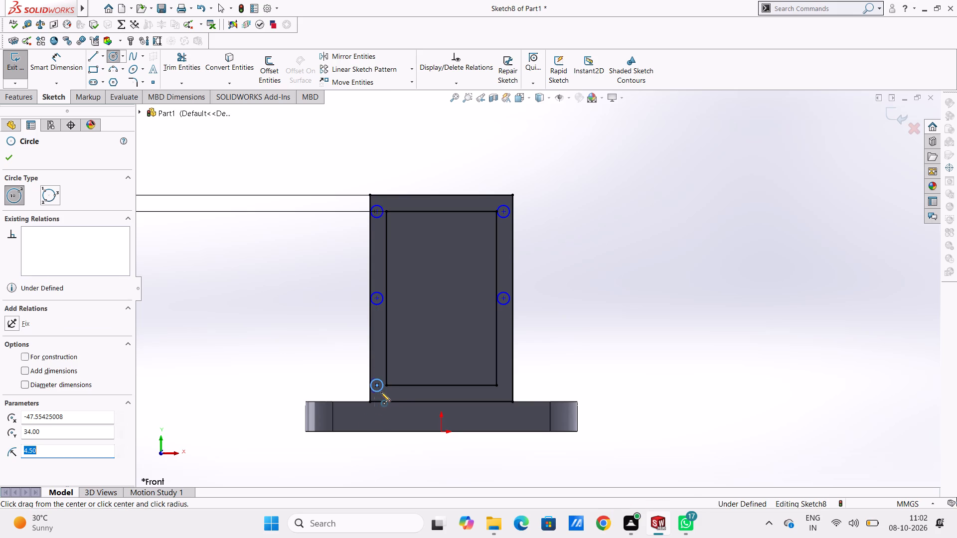
pyautogui.click(504, 387)
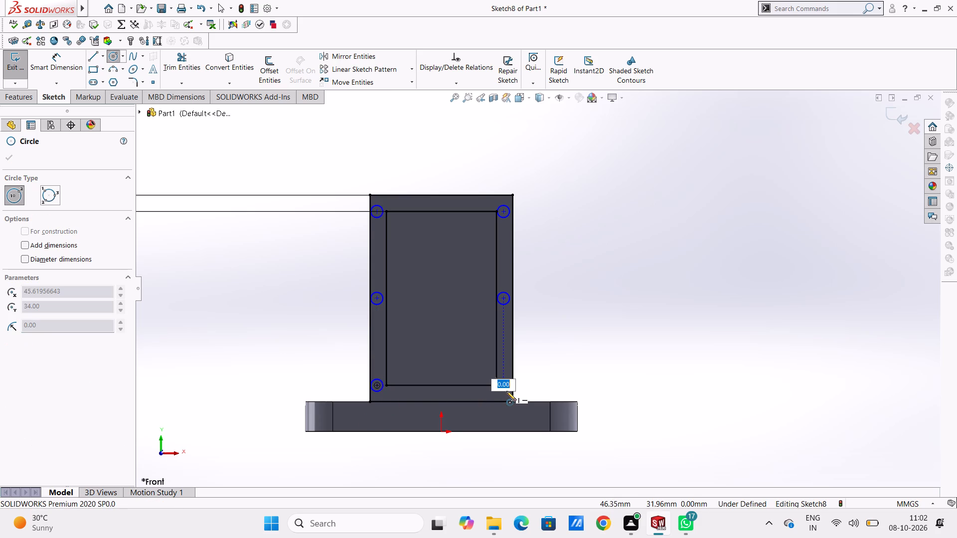
pyautogui.write('4.5')
pyautogui.press('Return')
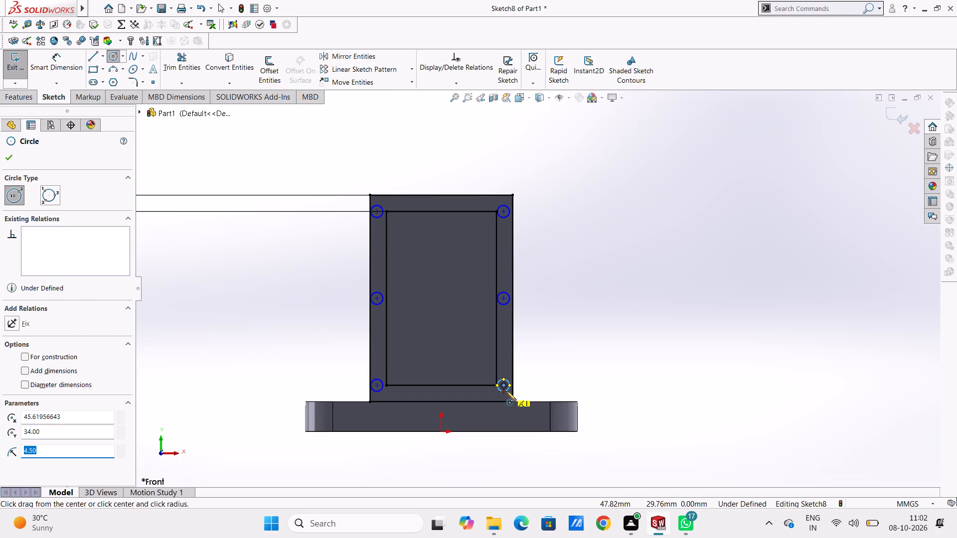
pyautogui.press('Escape')
pyautogui.press('Escape')
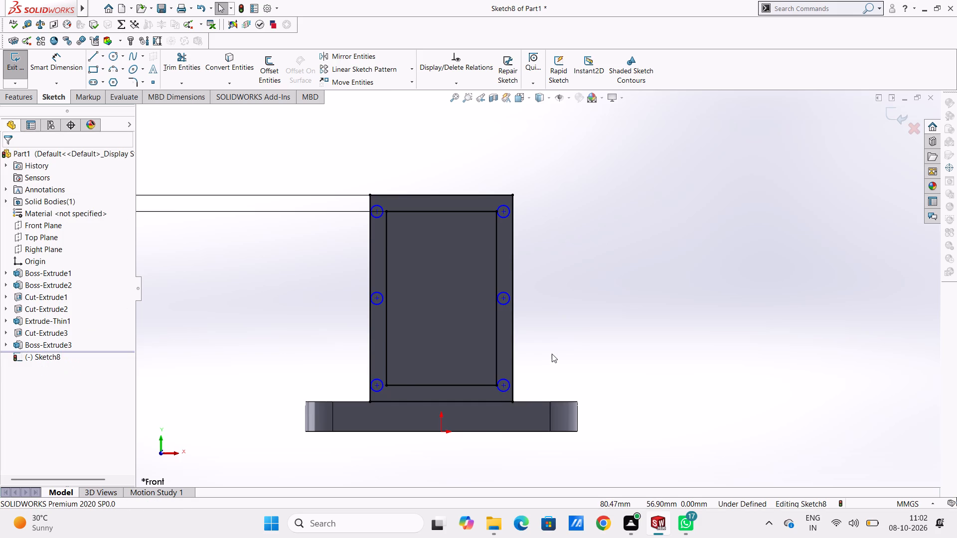
# Dimension the upper-right and upper-left circles at 9 mm diameter, placing both dimensions clear of the model.
pyautogui.scroll(1, 552, 354)
pyautogui.click(67, 68)
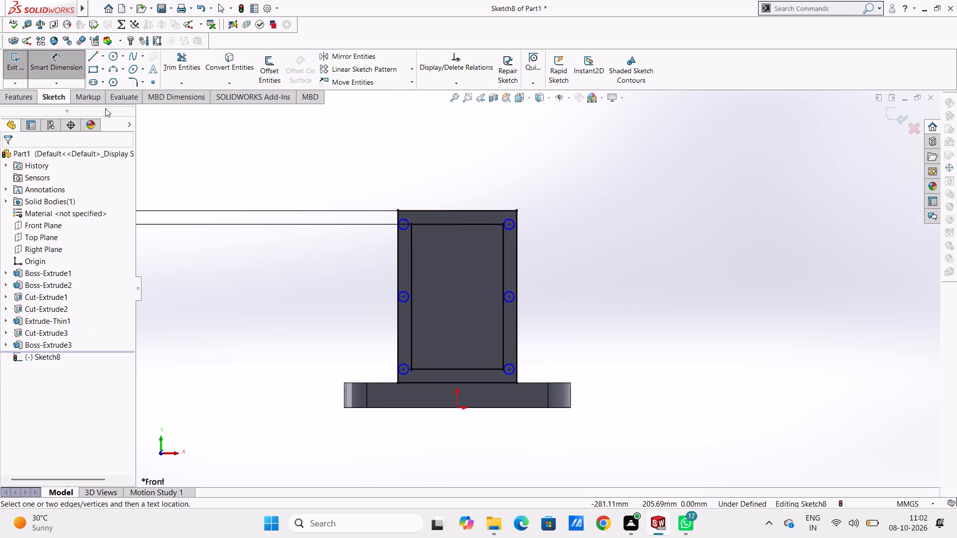
pyautogui.click(511, 229)
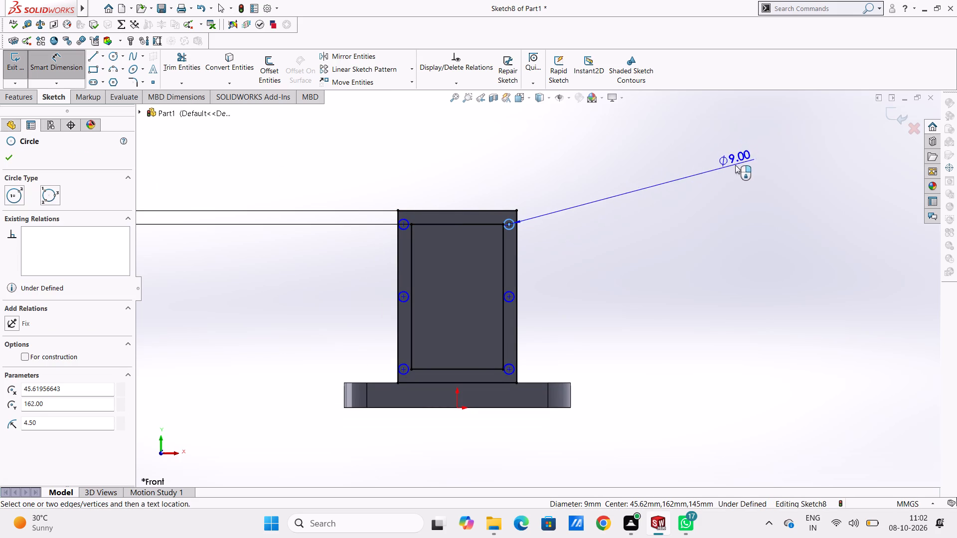
pyautogui.click(770, 153)
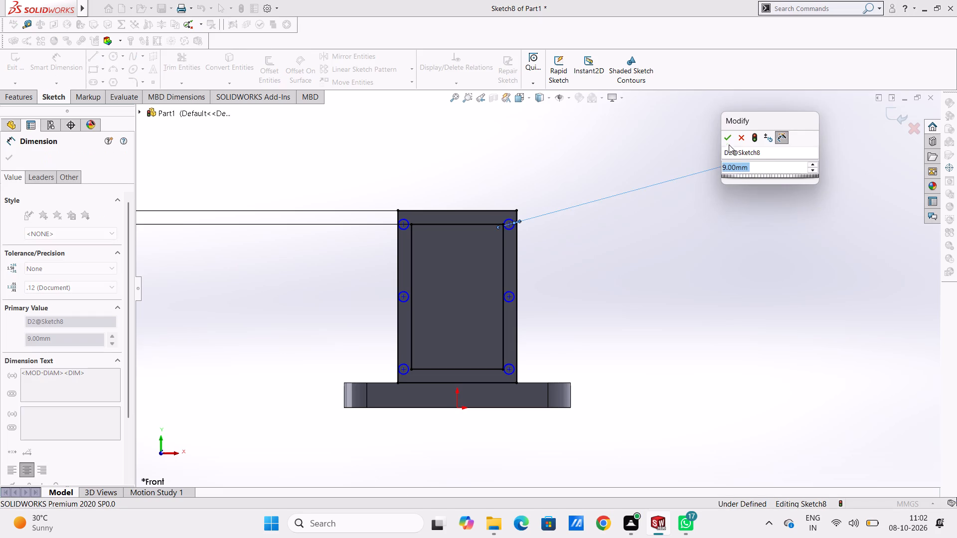
pyautogui.click(726, 137)
pyautogui.click(613, 153)
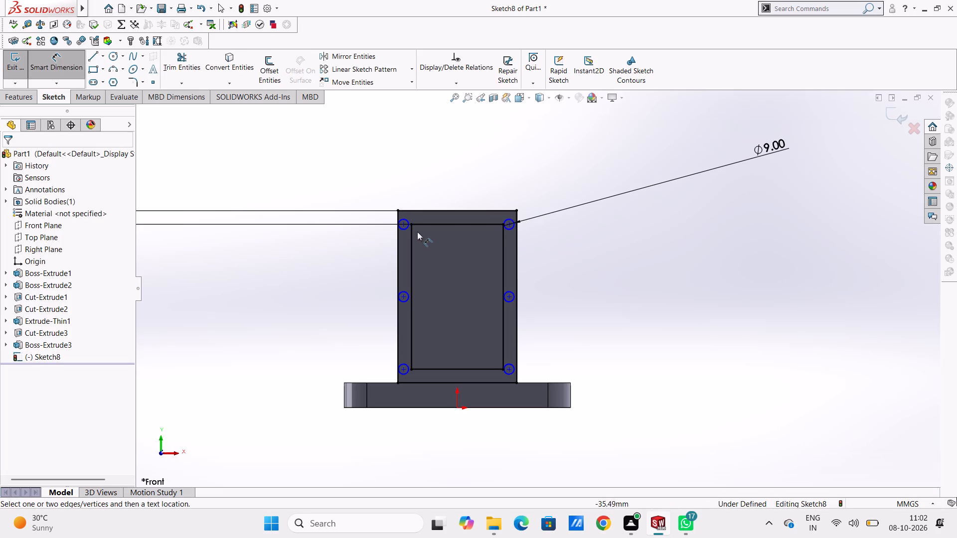
pyautogui.click(404, 231)
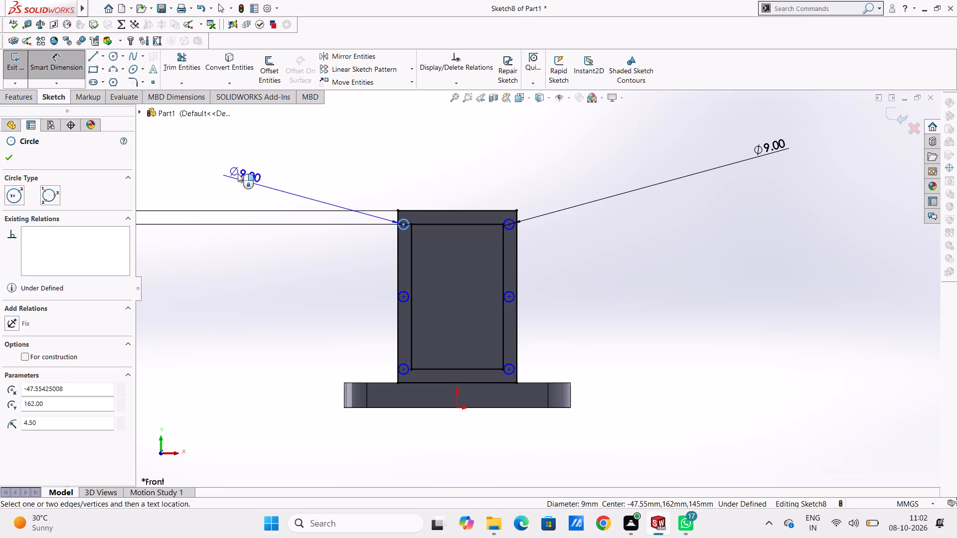
pyautogui.click(236, 169)
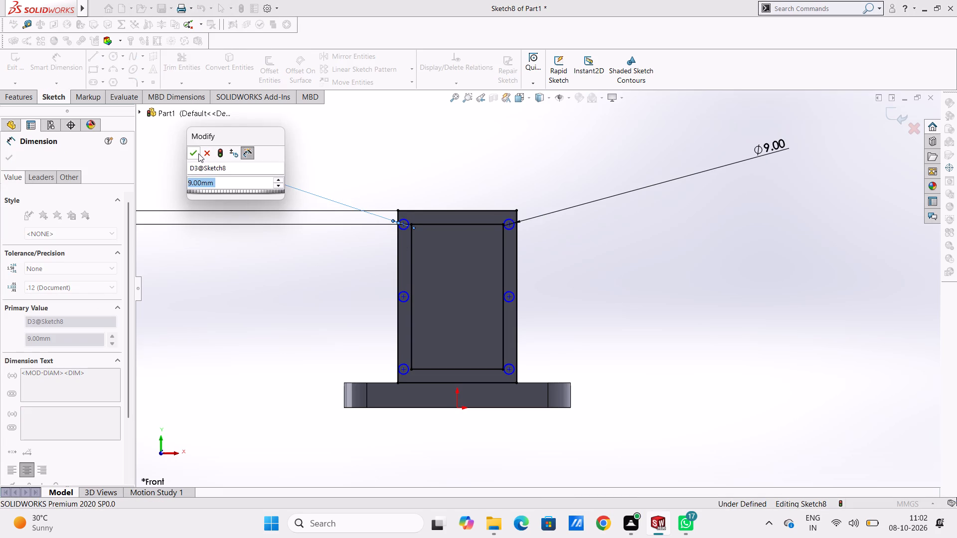
pyautogui.click(198, 153)
pyautogui.click(302, 268)
# Dimension the middle-right, lower-right and lower-left circles at 9 mm diameter, placing the dimensions clear of the box.
pyautogui.scroll(4, 302, 268)
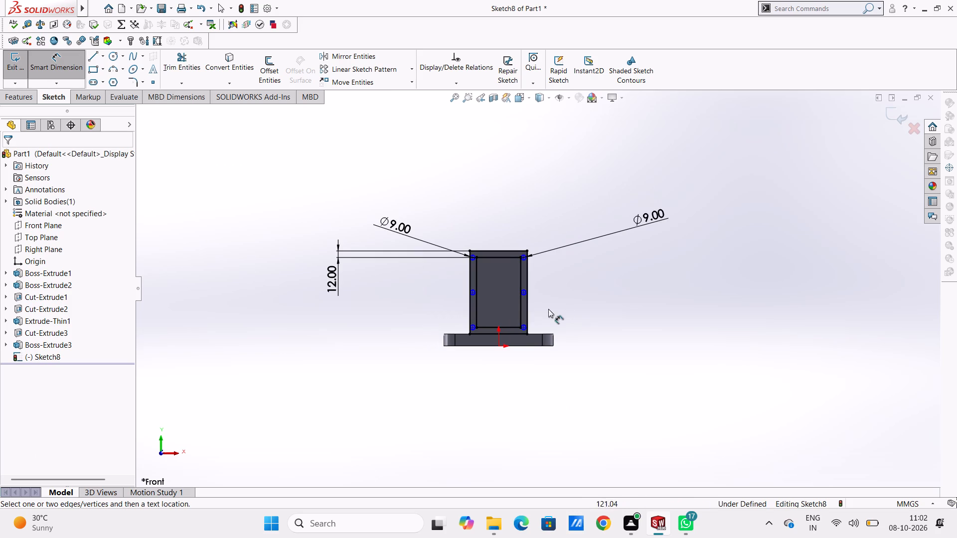
pyautogui.scroll(-2, 522, 298)
pyautogui.click(527, 292)
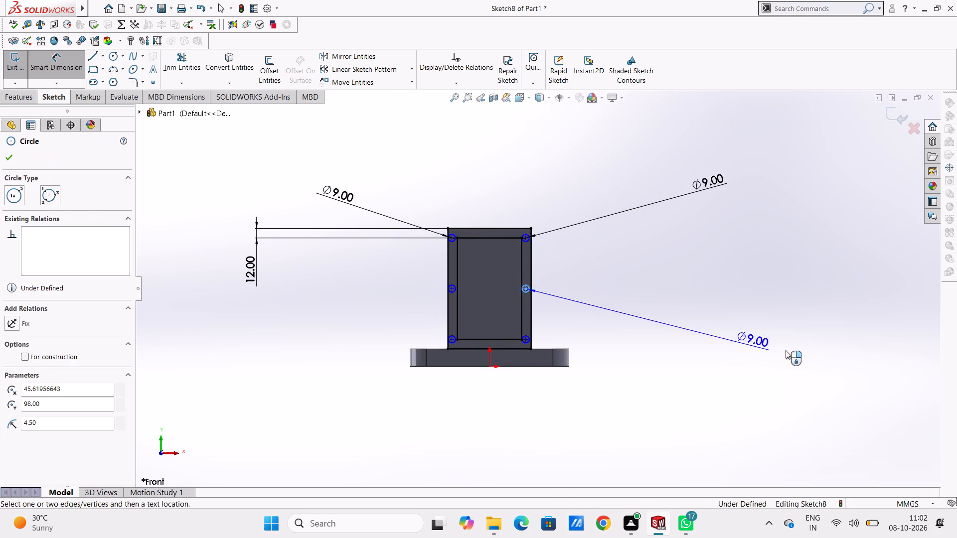
pyautogui.click(791, 351)
pyautogui.click(745, 331)
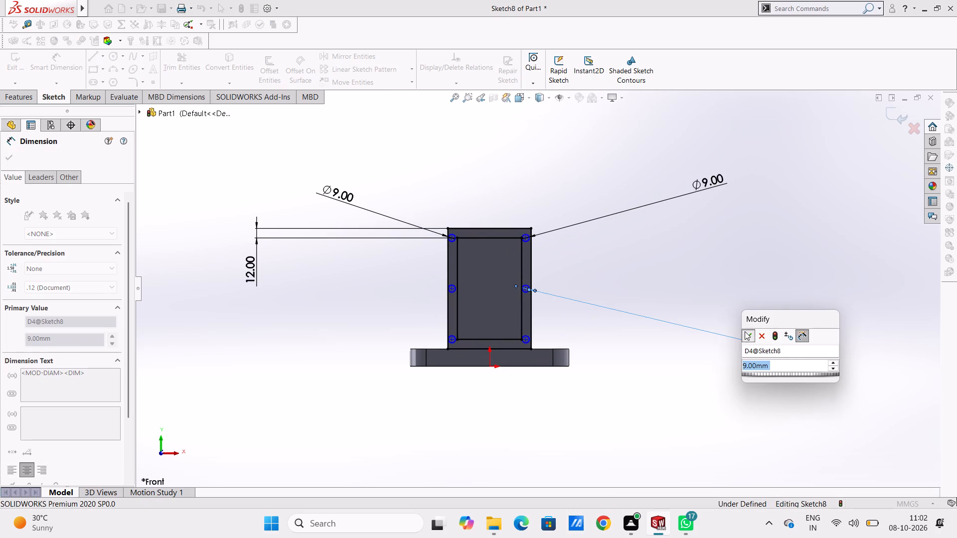
pyautogui.click(678, 284)
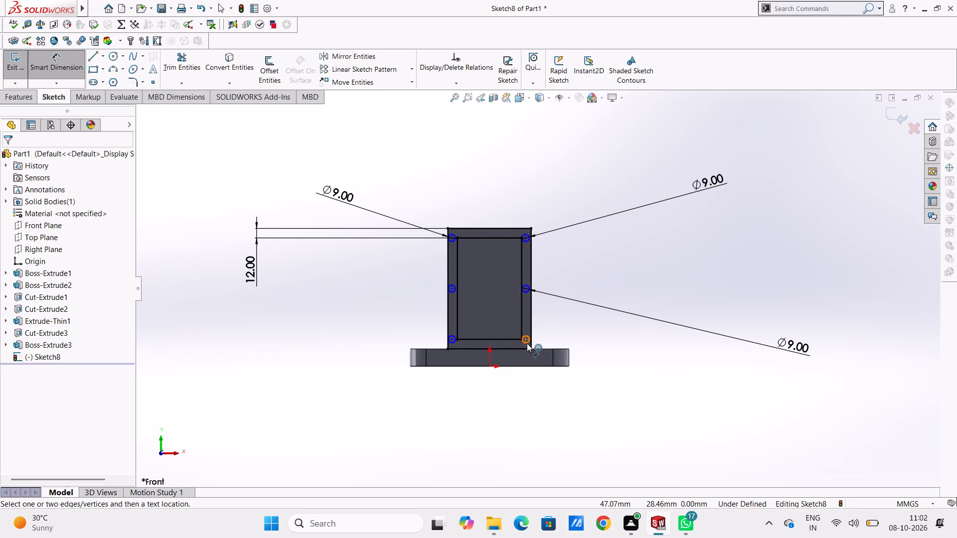
pyautogui.click(527, 343)
pyautogui.click(735, 243)
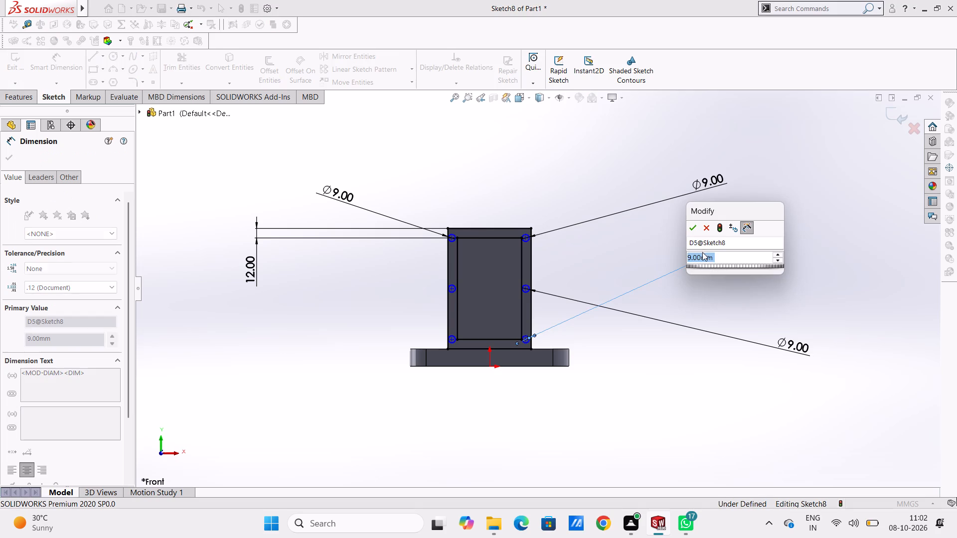
pyautogui.click(691, 229)
pyautogui.click(662, 241)
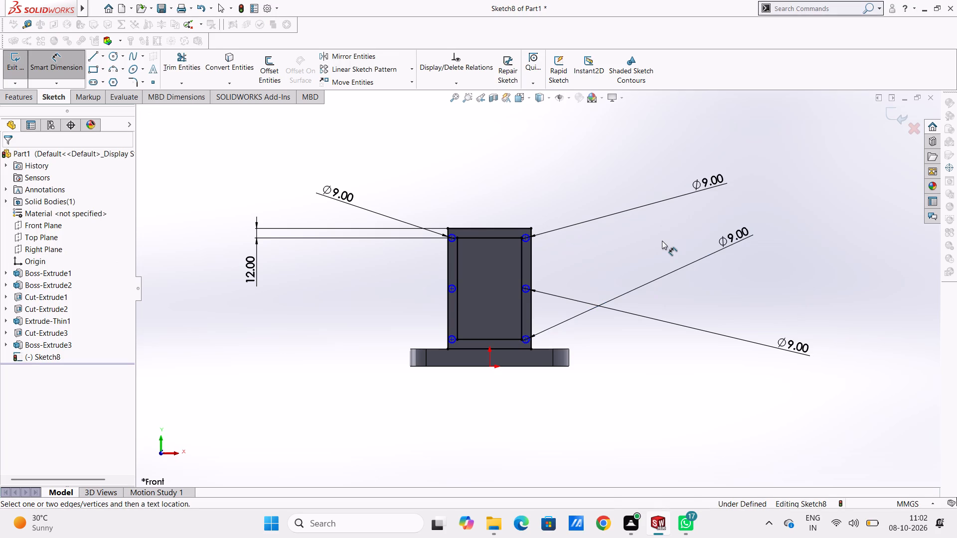
pyautogui.click(455, 343)
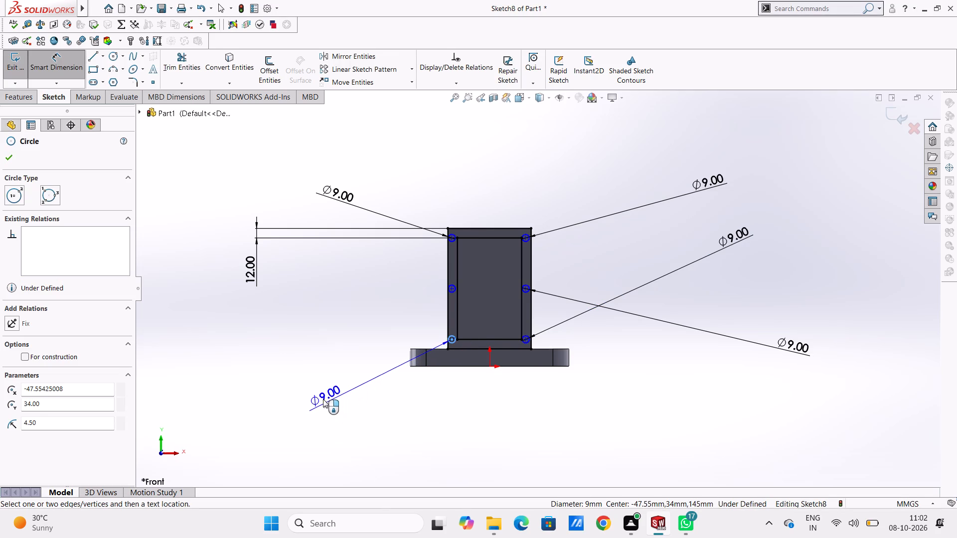
pyautogui.click(305, 387)
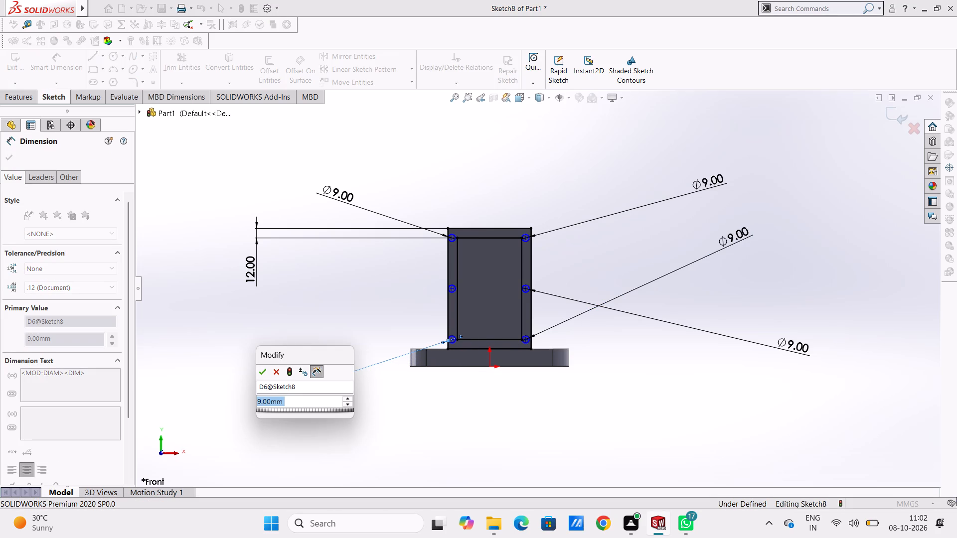
pyautogui.click(263, 374)
pyautogui.click(317, 323)
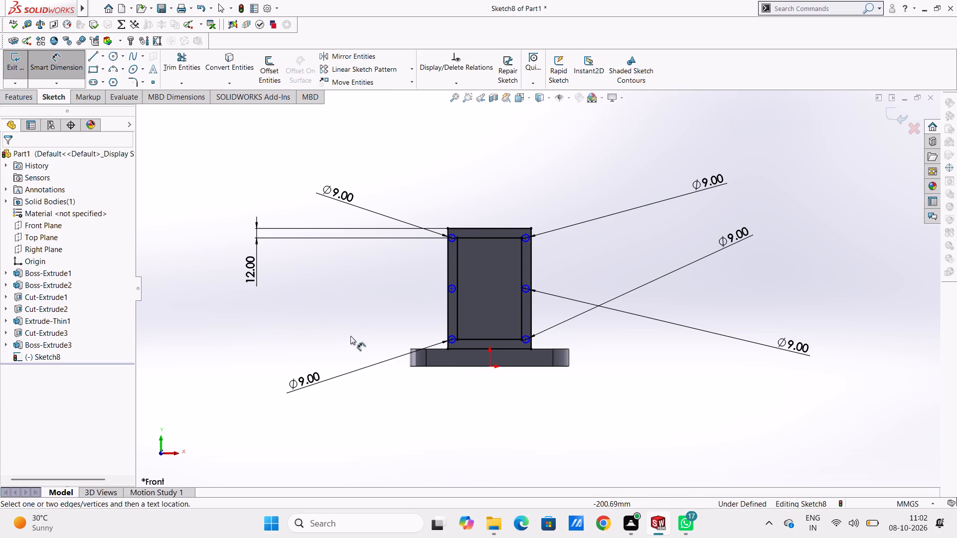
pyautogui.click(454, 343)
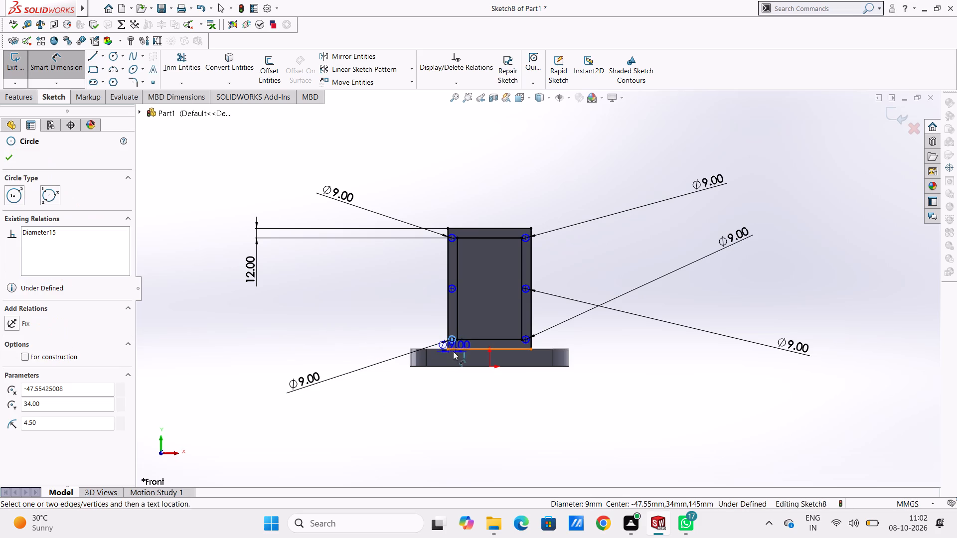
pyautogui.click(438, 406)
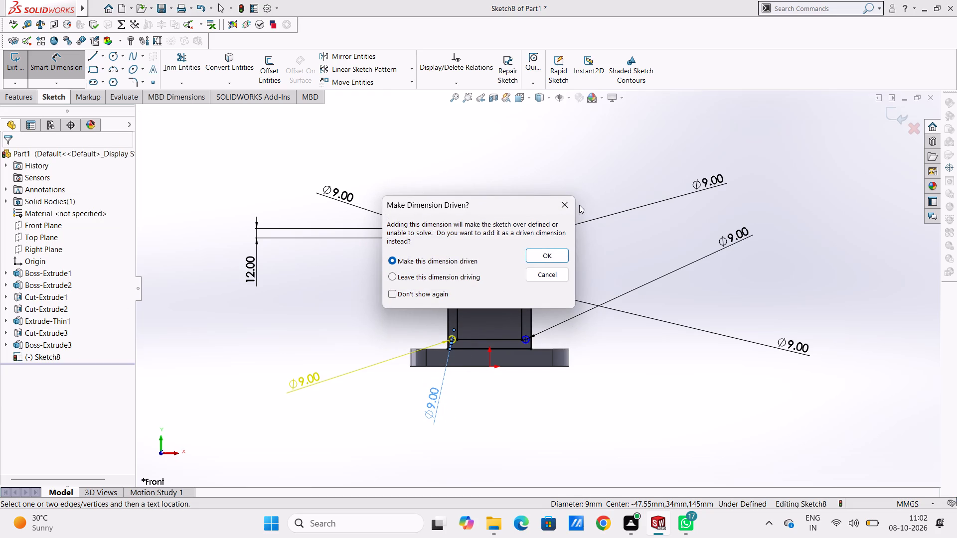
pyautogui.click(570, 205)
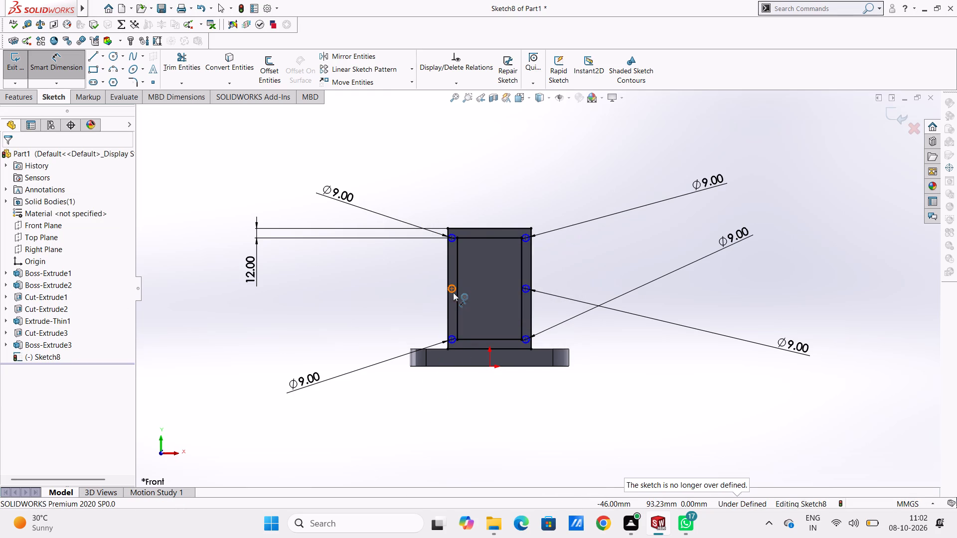
# Dimension the middle-left circle at 9 mm diameter, placing the dimension clear of the box.
pyautogui.click(453, 292)
pyautogui.click(241, 351)
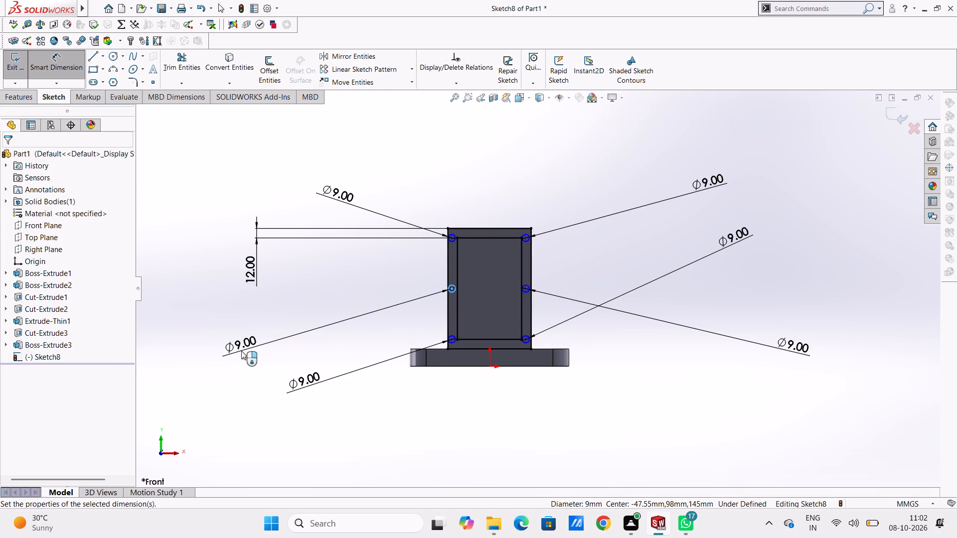
pyautogui.click(200, 336)
pyautogui.click(224, 316)
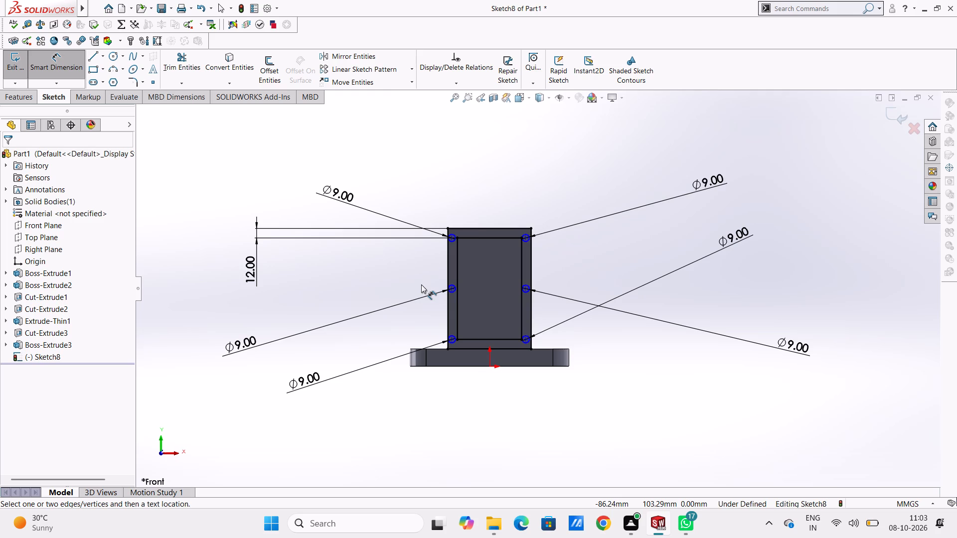
# Dimension the upper-left circle's centre 12 mm below the wall's top edge, placing the dimension clear of the model.
pyautogui.scroll(-4, 498, 251)
pyautogui.scroll(-4, 441, 237)
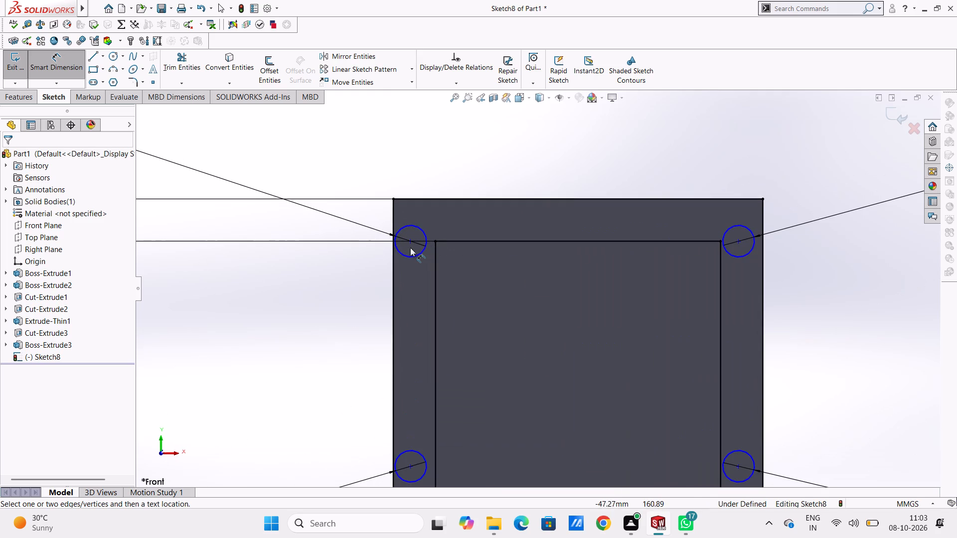
pyautogui.click(412, 242)
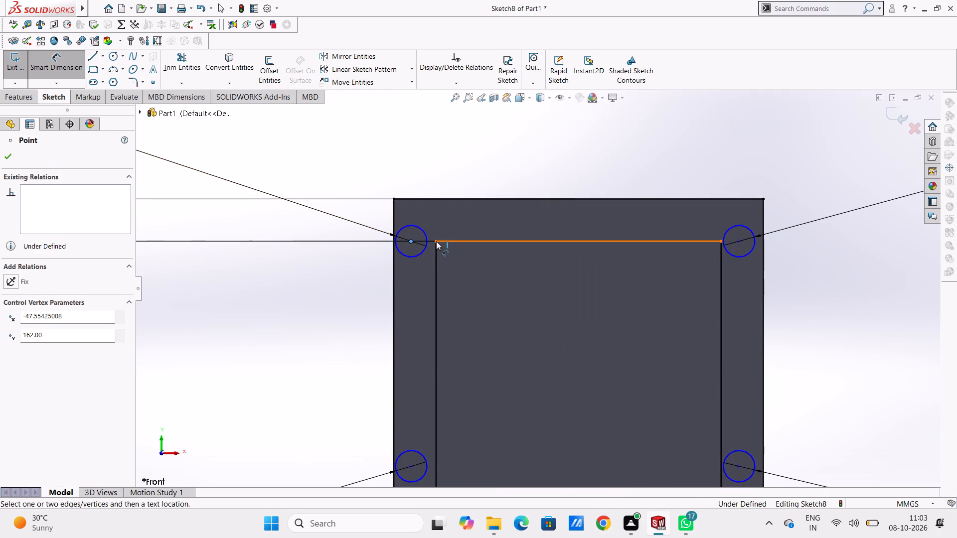
pyautogui.click(435, 241)
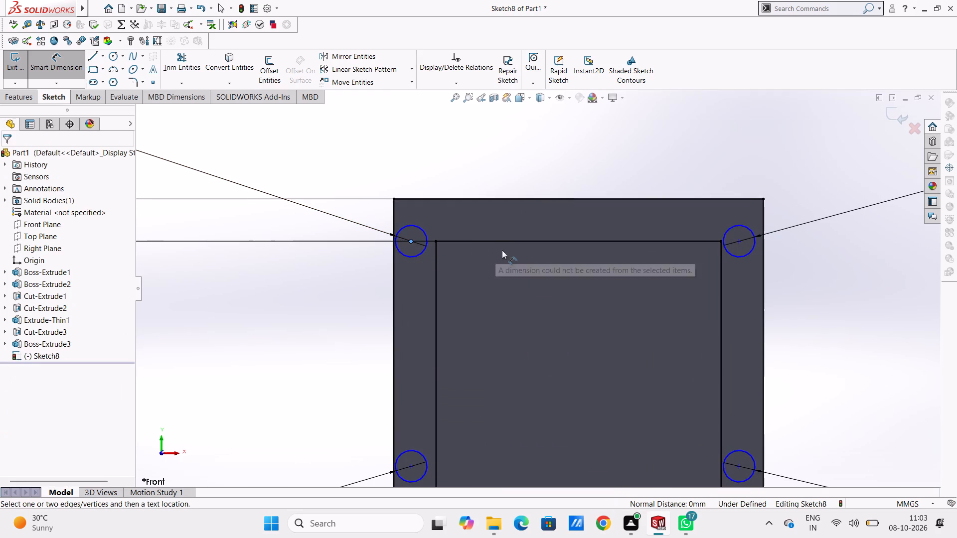
pyautogui.click(431, 199)
pyautogui.scroll(4, 363, 216)
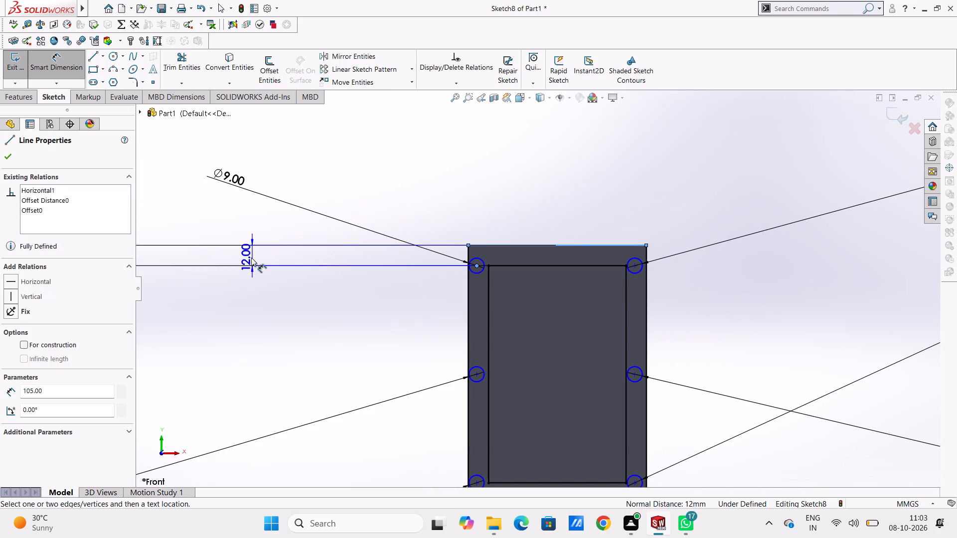
pyautogui.click(251, 258)
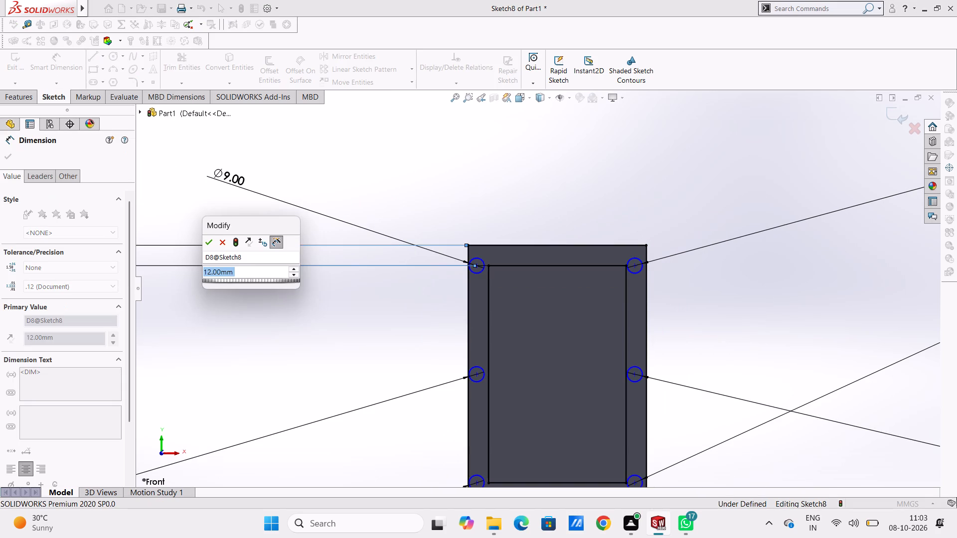
pyautogui.click(211, 244)
pyautogui.click(211, 217)
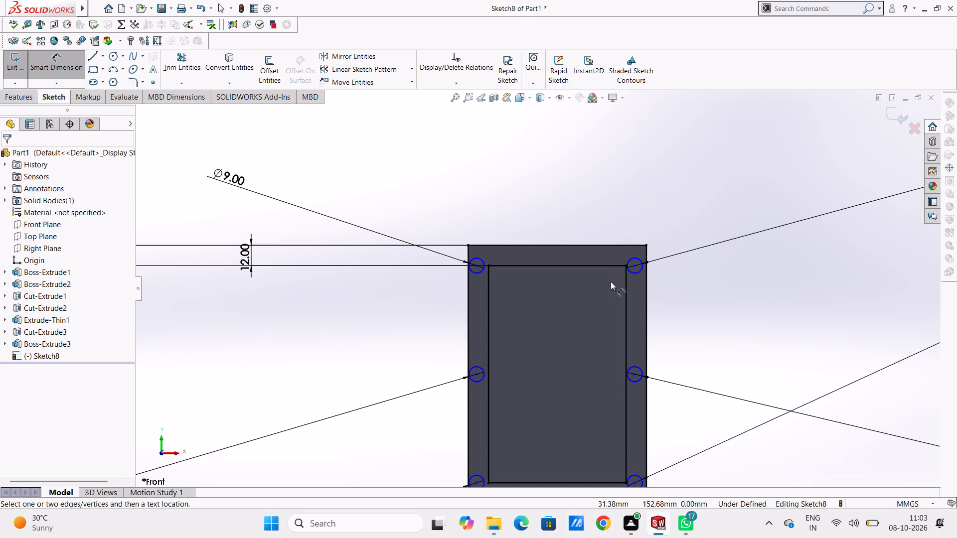
# Dimension the upper-right circle's centre 12 mm below the wall's top edge, placing the dimension clear of the model.
pyautogui.scroll(-3, 612, 285)
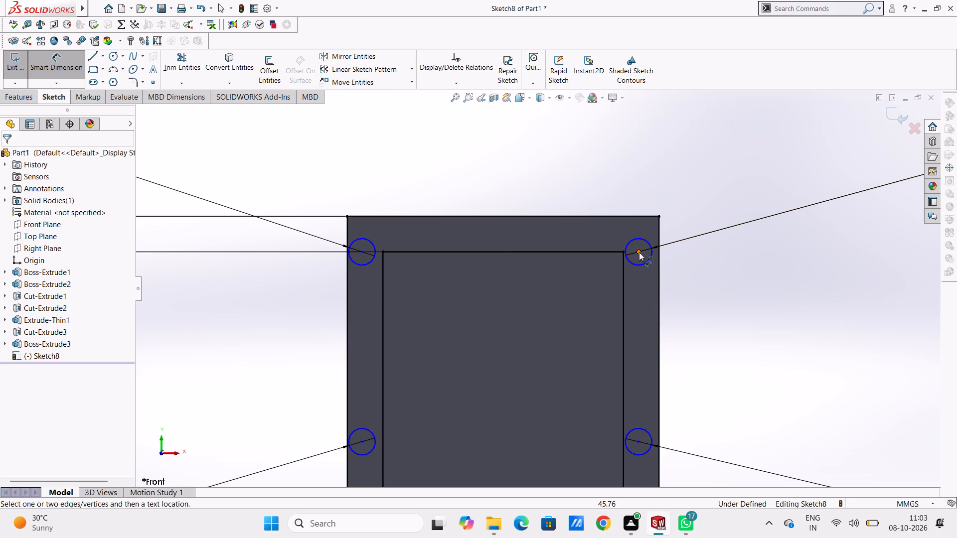
pyautogui.click(639, 252)
pyautogui.click(638, 215)
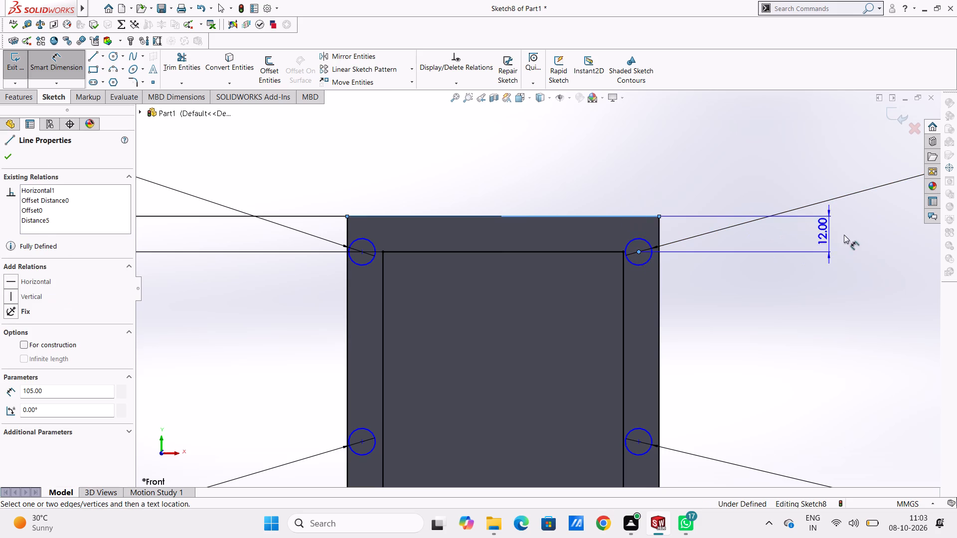
pyautogui.click(886, 237)
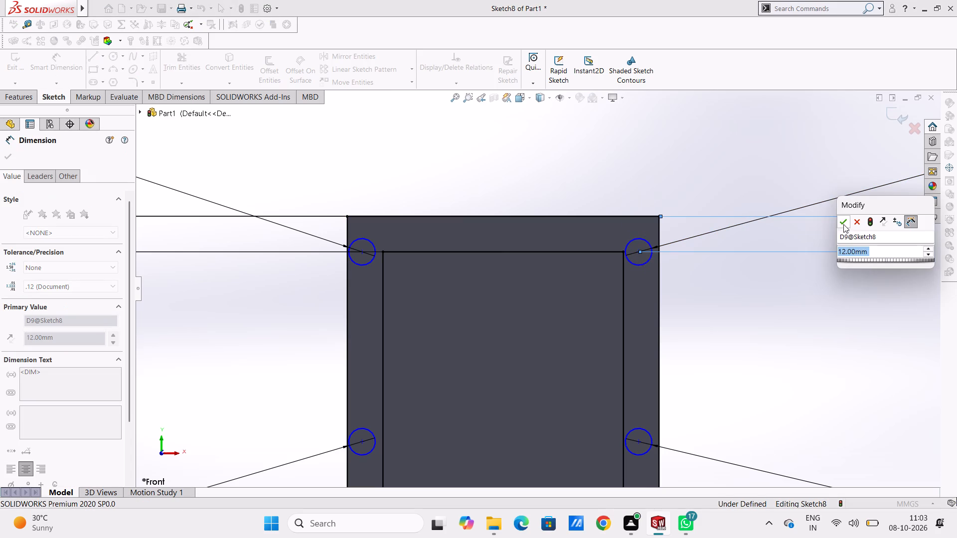
pyautogui.click(842, 222)
pyautogui.click(785, 238)
# Dimension the upper-left circle's centre horizontally from the wall's left outer edge and set the distance to 6 mm.
pyautogui.scroll(4, 707, 360)
pyautogui.scroll(4, 494, 436)
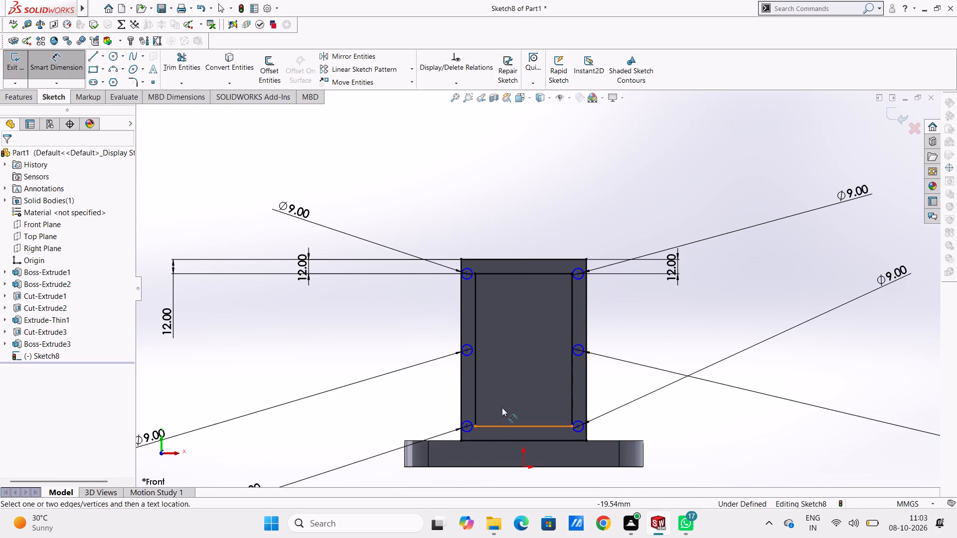
pyautogui.scroll(-2, 504, 404)
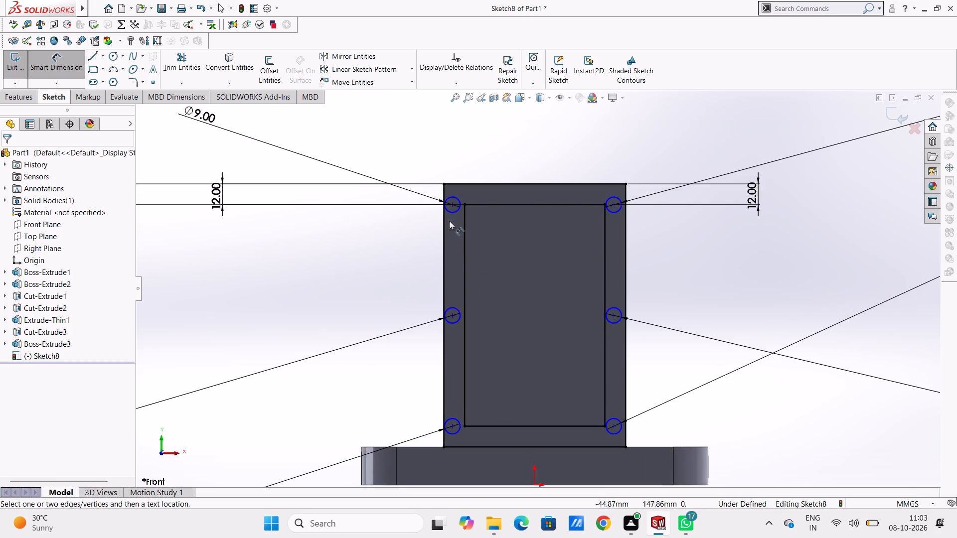
pyautogui.click(453, 205)
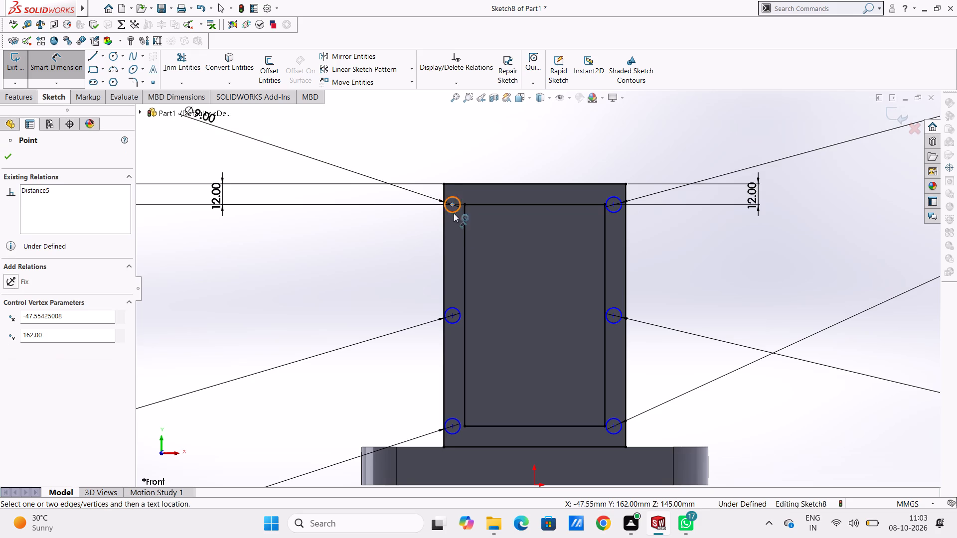
pyautogui.click(444, 230)
pyautogui.scroll(4, 447, 176)
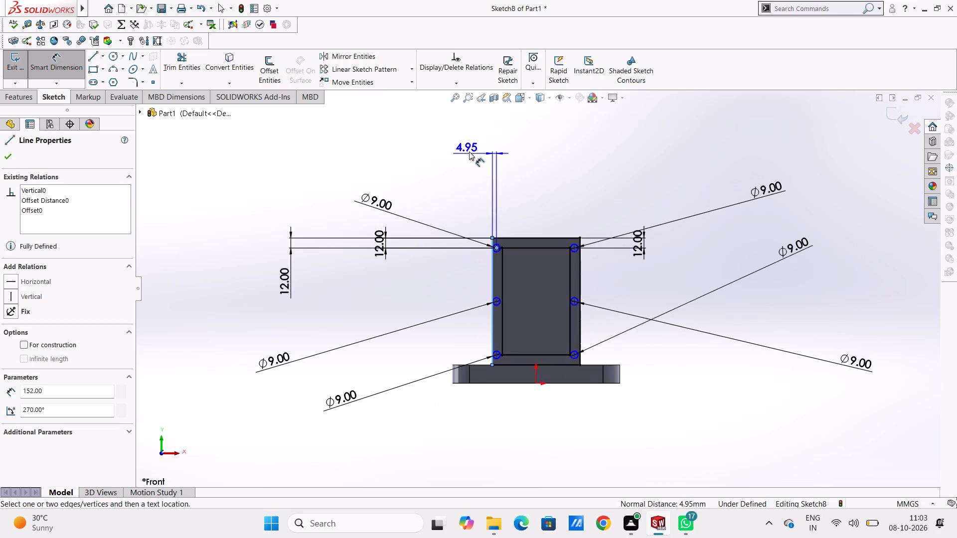
pyautogui.click(484, 139)
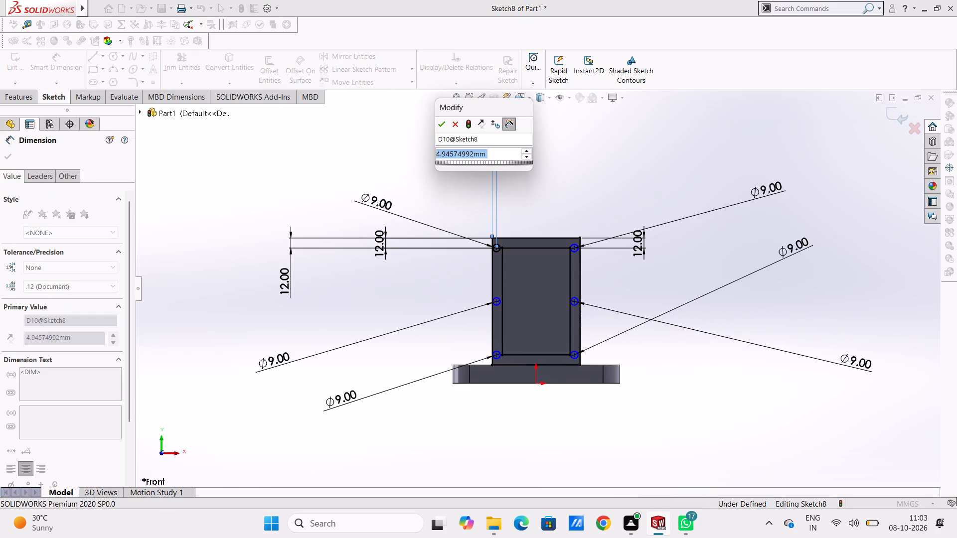
pyautogui.press('6')
pyautogui.press('Return')
pyautogui.click(427, 187)
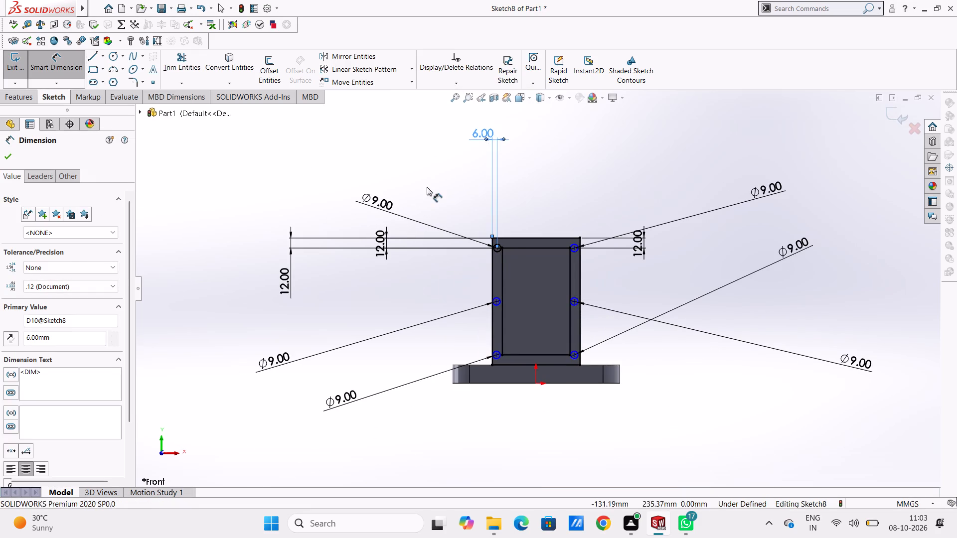
# Examine up close how the upper-left circle sits between the wall's outer edges and the inner rectangle's corner.
pyautogui.scroll(-12, 506, 255)
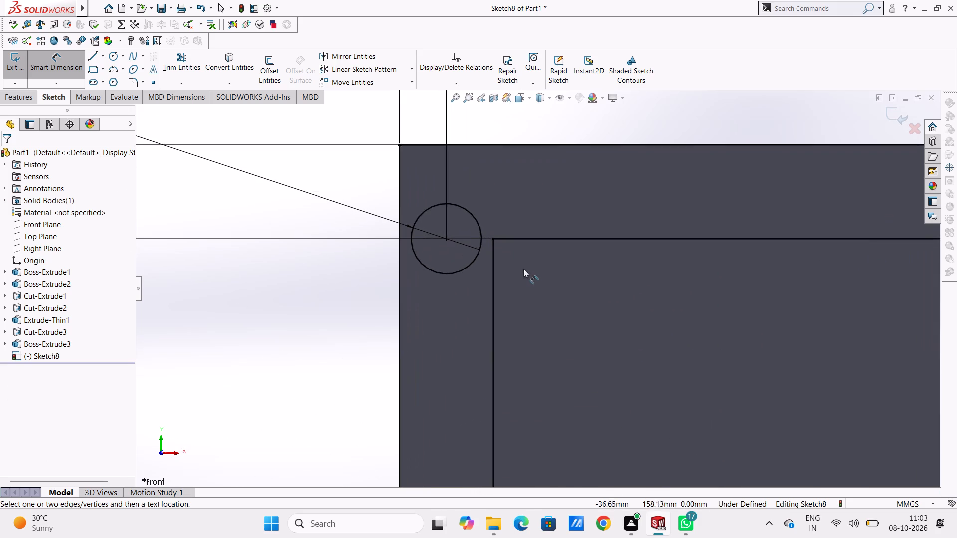
pyautogui.scroll(-4, 514, 251)
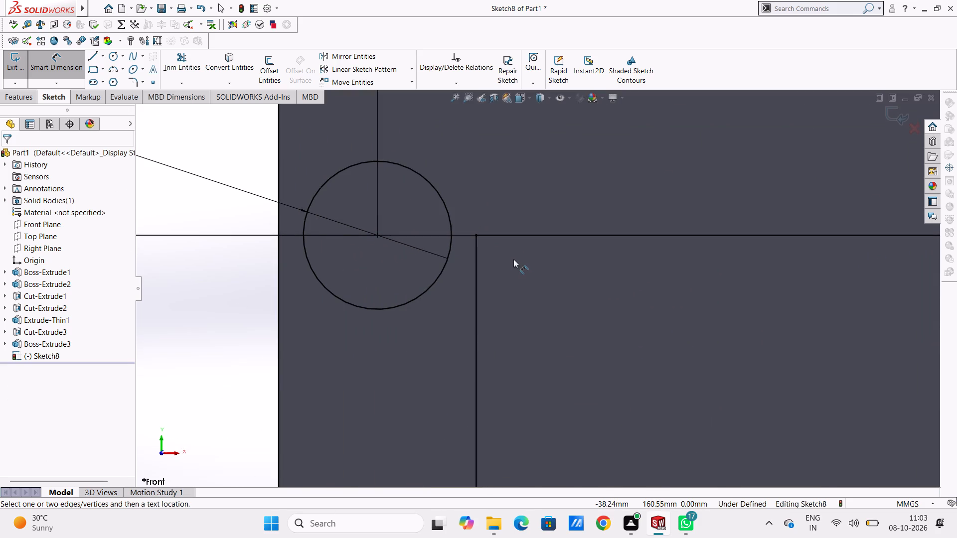
pyautogui.scroll(2, 513, 259)
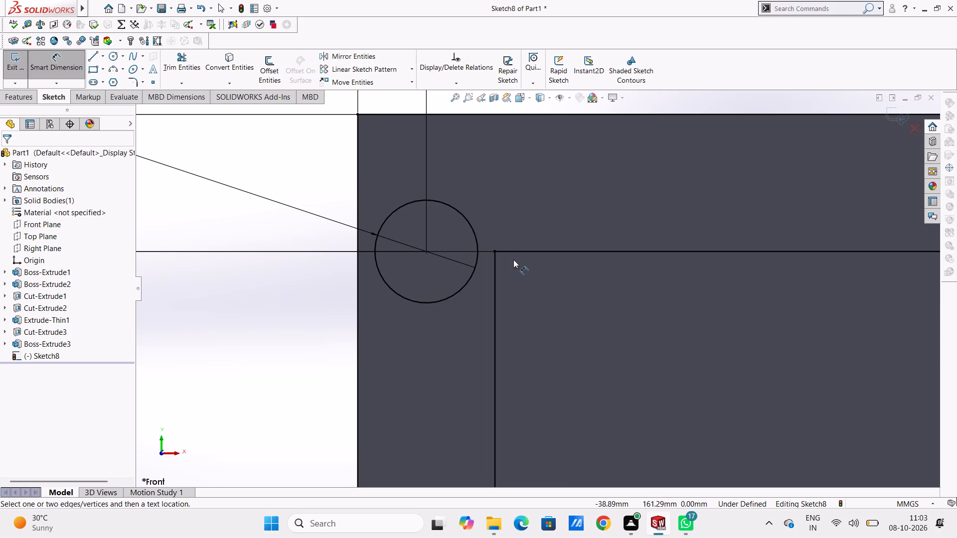
pyautogui.scroll(6, 513, 260)
pyautogui.scroll(5, 632, 368)
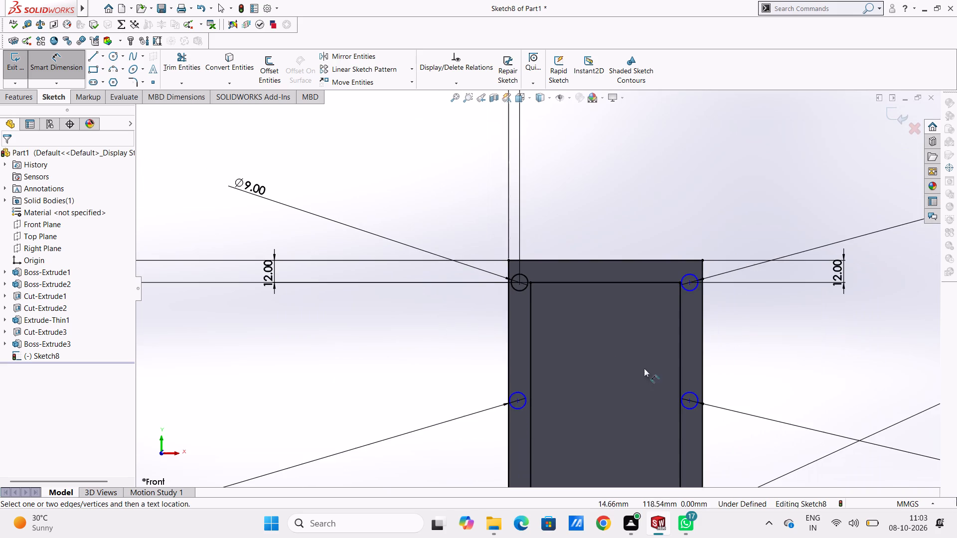
# Dimension the vertical spacing between the upper-left and middle-left circle centres and set it to 58 mm.
pyautogui.scroll(-3, 727, 441)
pyautogui.scroll(3, 539, 336)
pyautogui.scroll(-1, 541, 336)
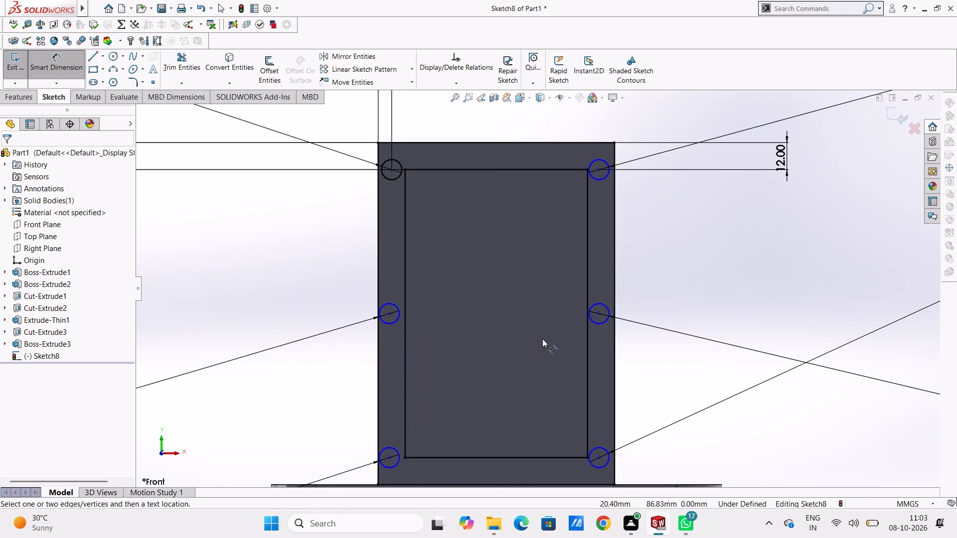
pyautogui.click(392, 170)
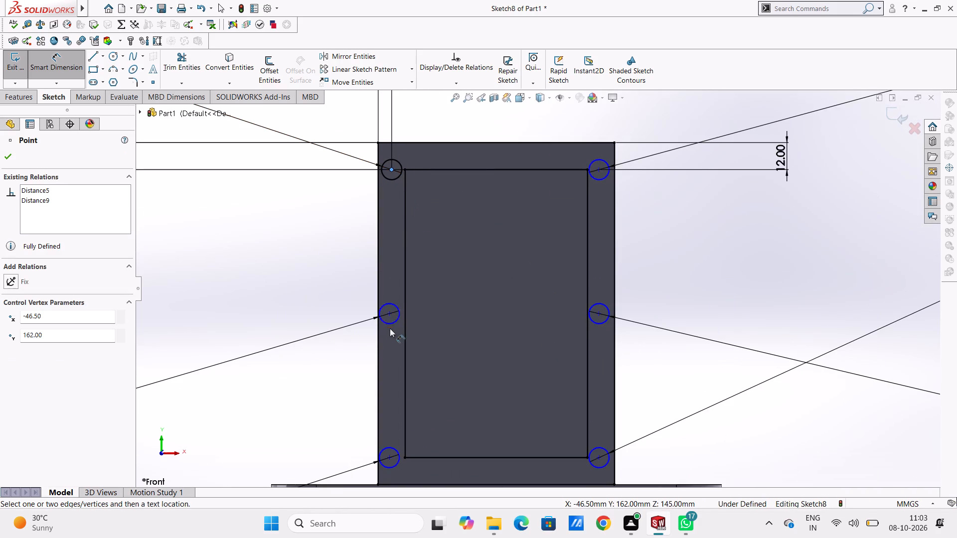
pyautogui.click(389, 314)
pyautogui.scroll(2, 288, 293)
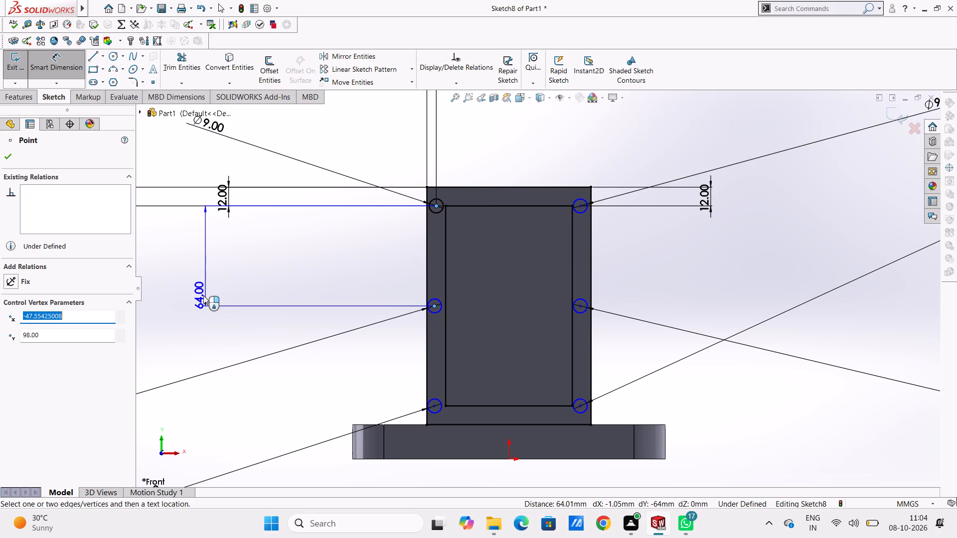
pyautogui.click(203, 295)
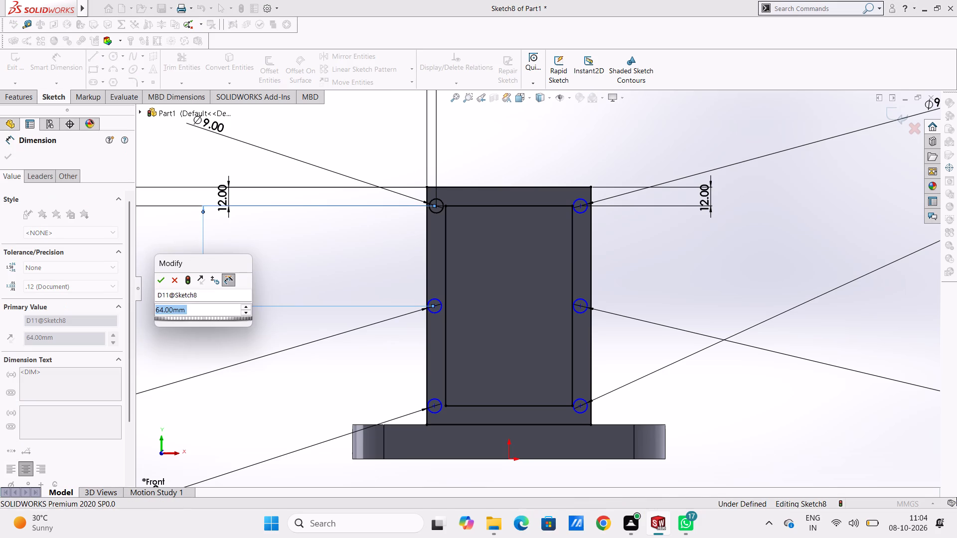
pyautogui.write('58')
pyautogui.press('Return')
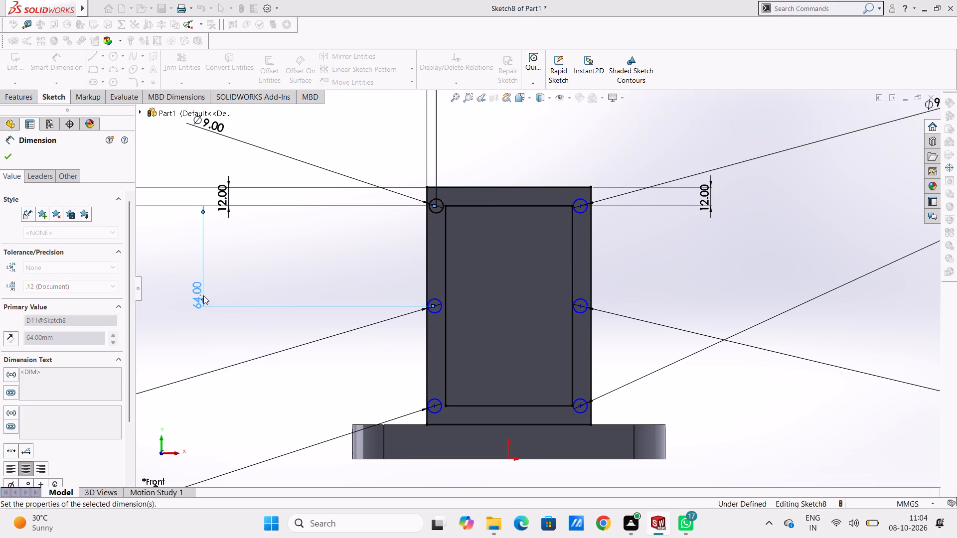
pyautogui.click(294, 261)
# Dimension the vertical spacing between the middle-left and lower-left circle centres and set it to 58 mm.
pyautogui.scroll(3, 294, 261)
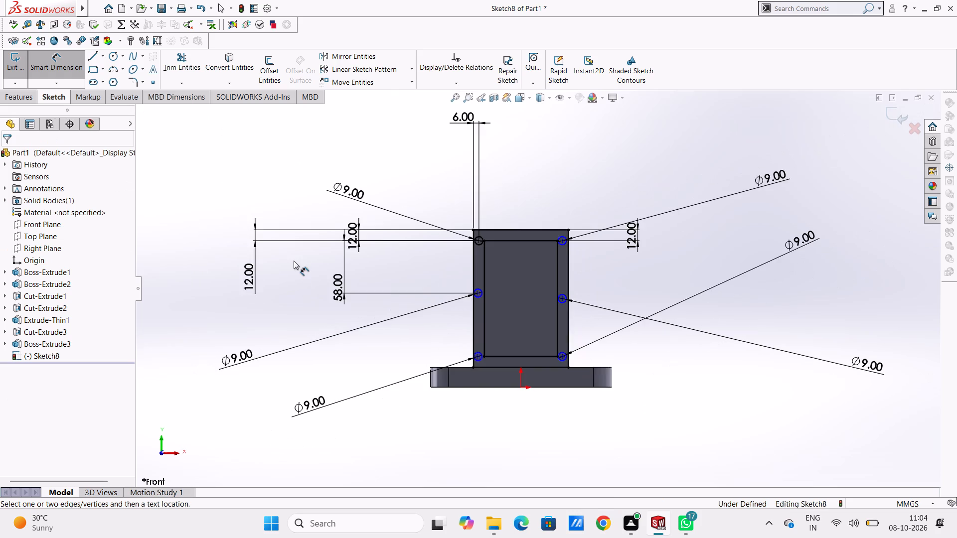
pyautogui.scroll(-2, 461, 326)
pyautogui.click(492, 269)
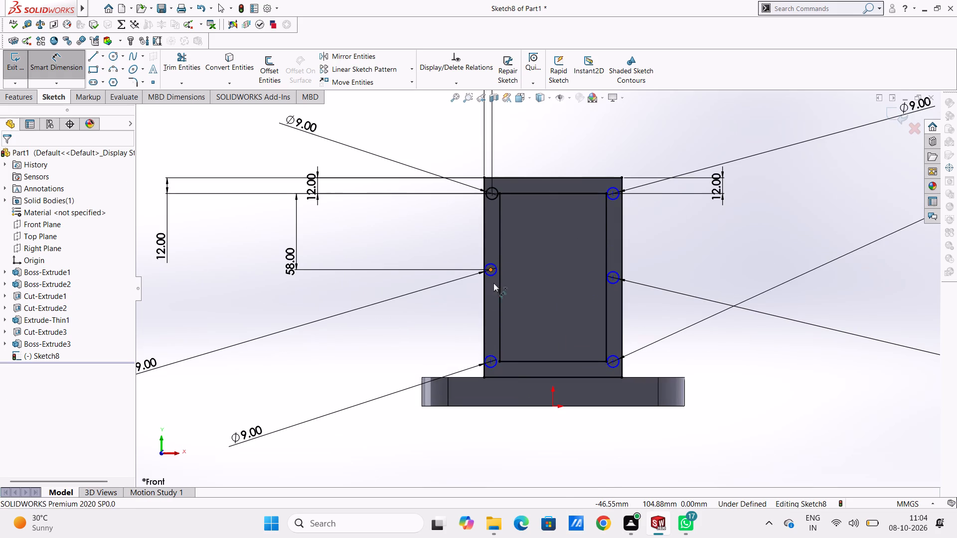
pyautogui.click(491, 361)
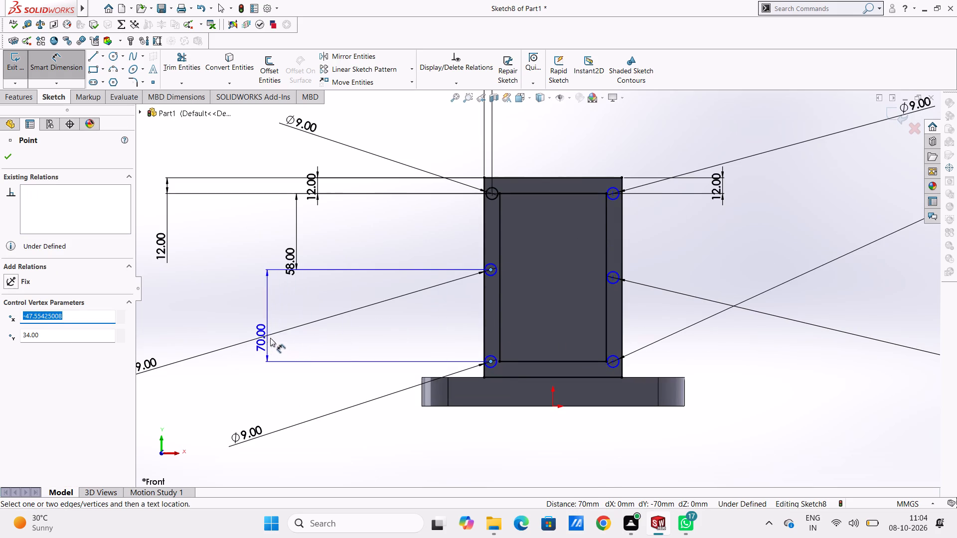
pyautogui.click(298, 338)
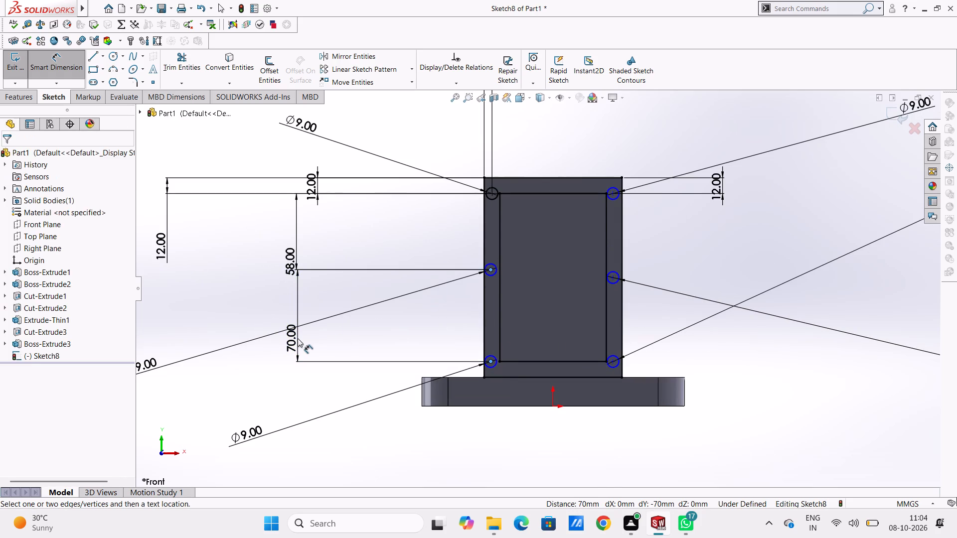
pyautogui.write('58')
pyautogui.press('Return')
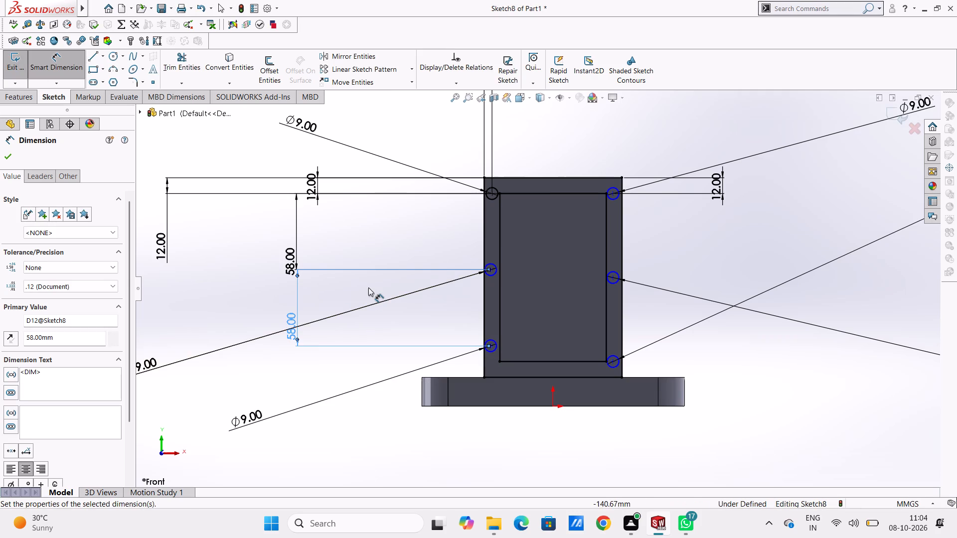
pyautogui.click(368, 287)
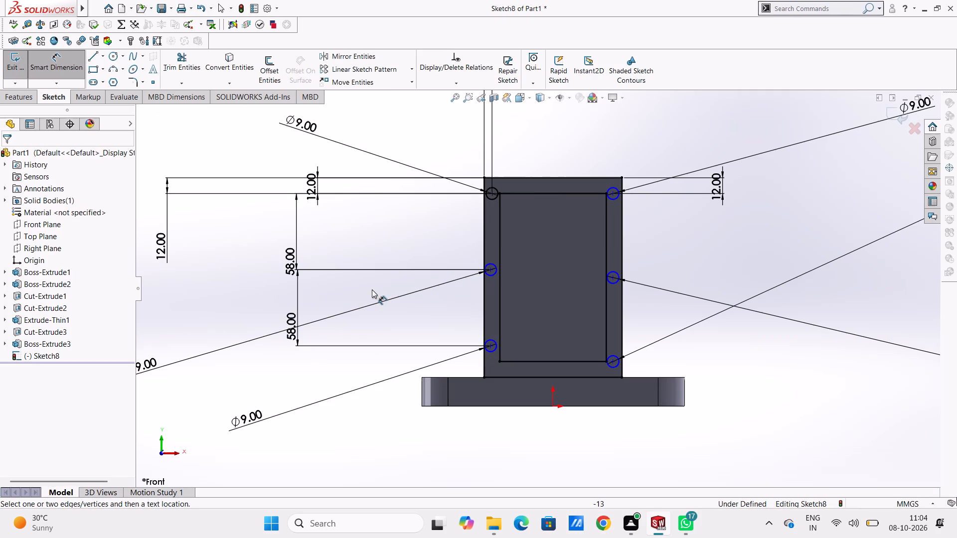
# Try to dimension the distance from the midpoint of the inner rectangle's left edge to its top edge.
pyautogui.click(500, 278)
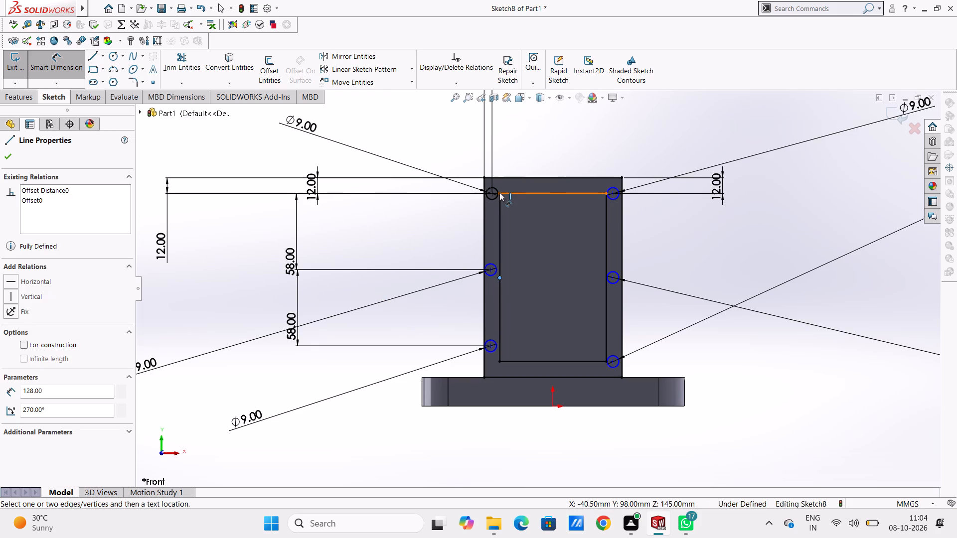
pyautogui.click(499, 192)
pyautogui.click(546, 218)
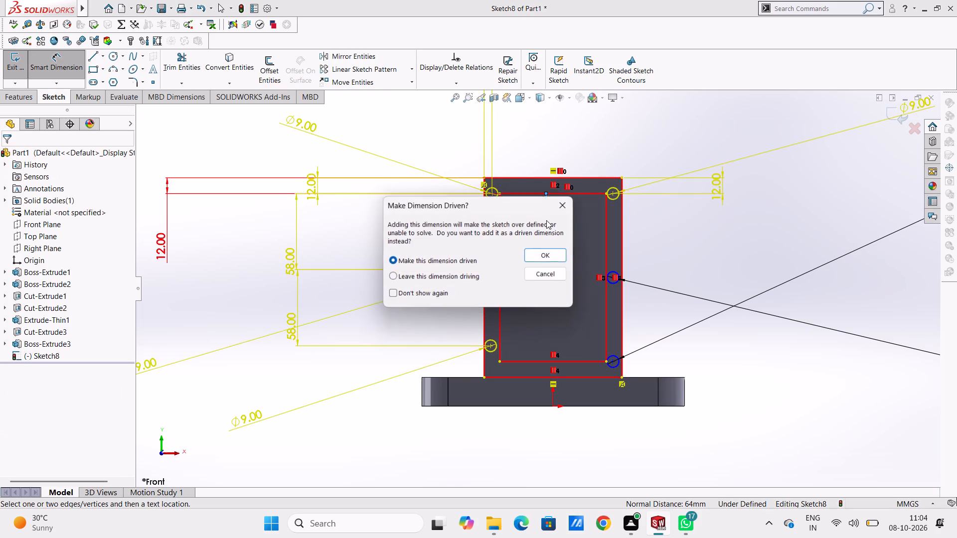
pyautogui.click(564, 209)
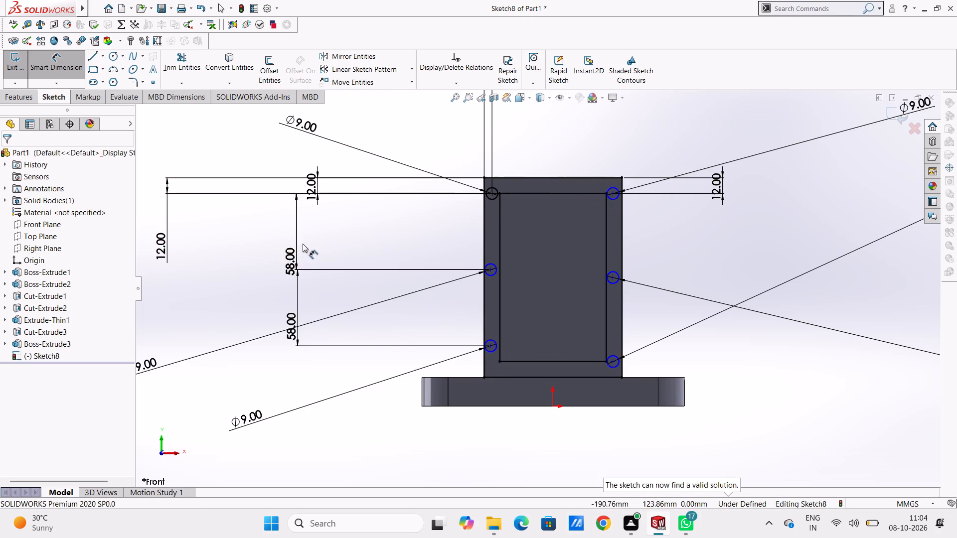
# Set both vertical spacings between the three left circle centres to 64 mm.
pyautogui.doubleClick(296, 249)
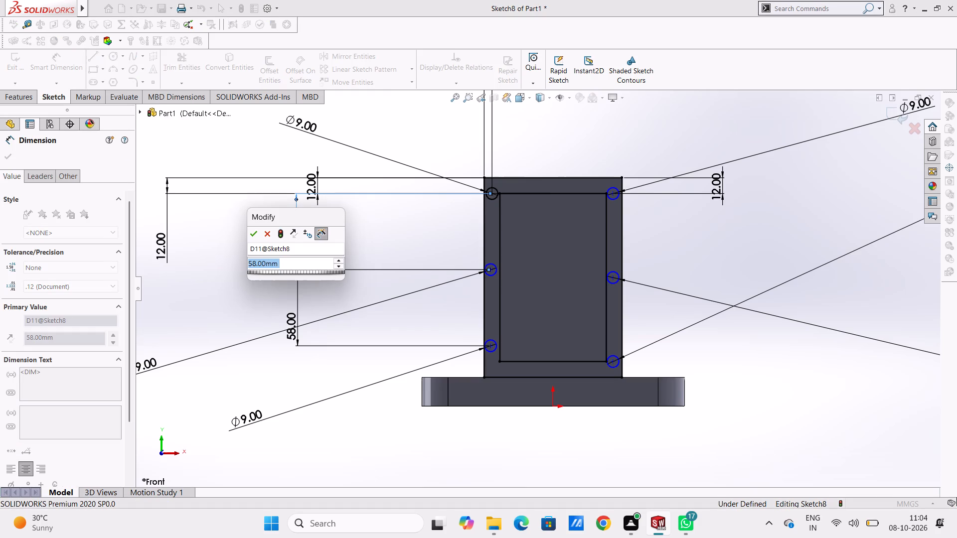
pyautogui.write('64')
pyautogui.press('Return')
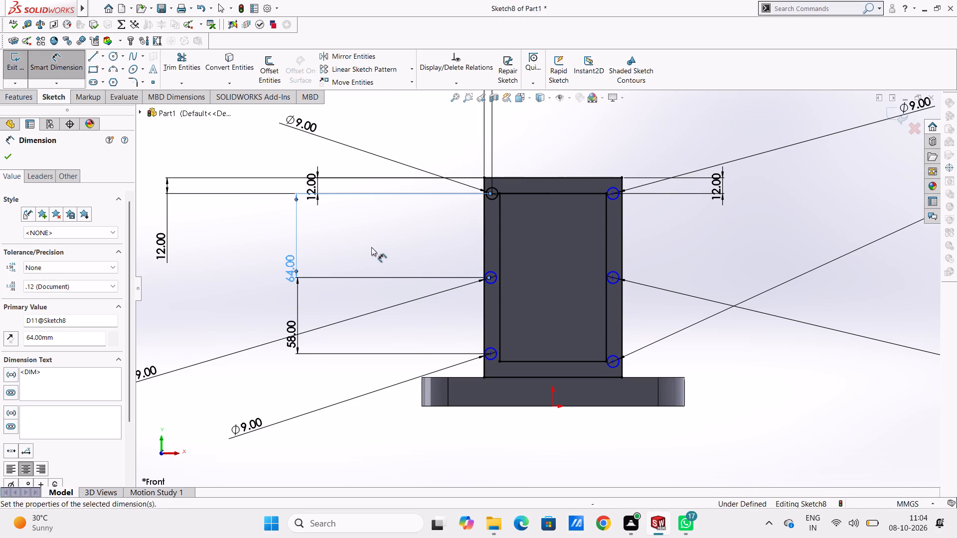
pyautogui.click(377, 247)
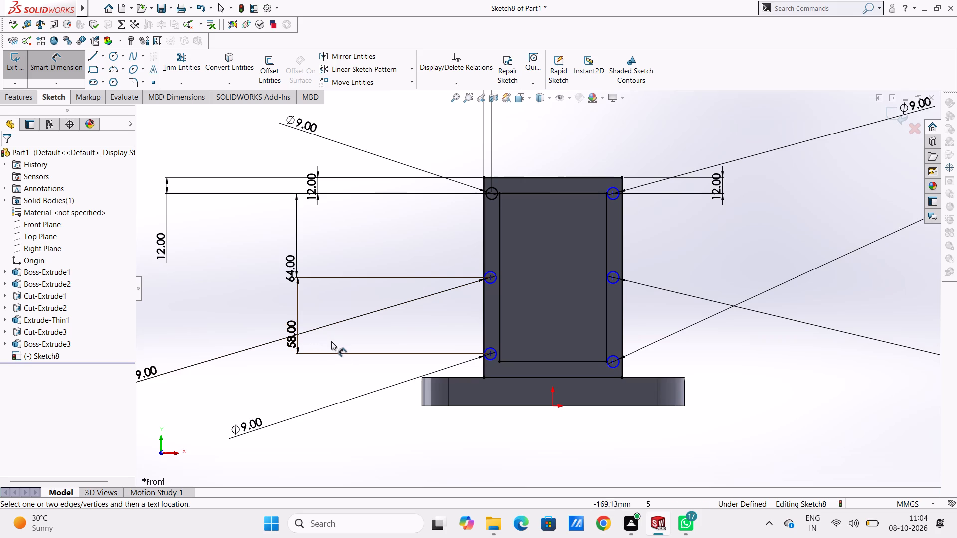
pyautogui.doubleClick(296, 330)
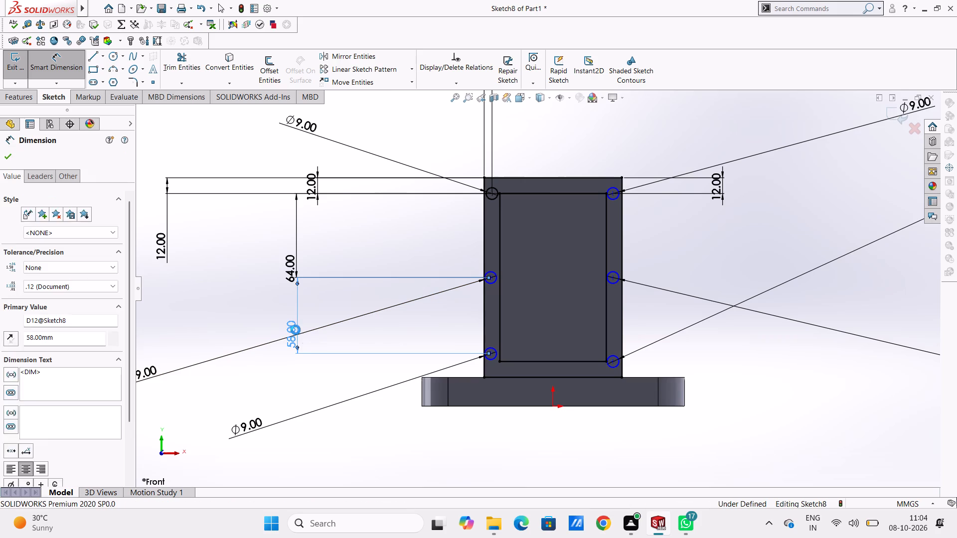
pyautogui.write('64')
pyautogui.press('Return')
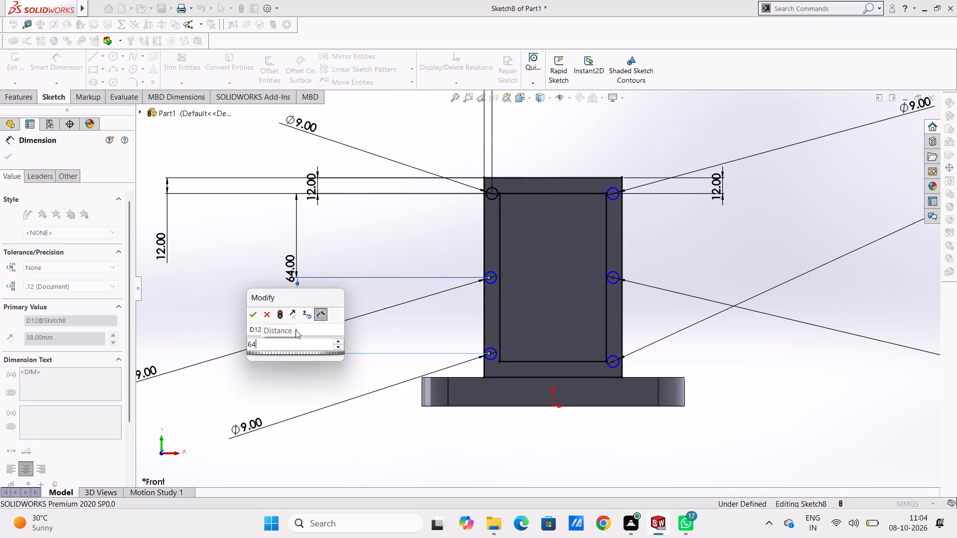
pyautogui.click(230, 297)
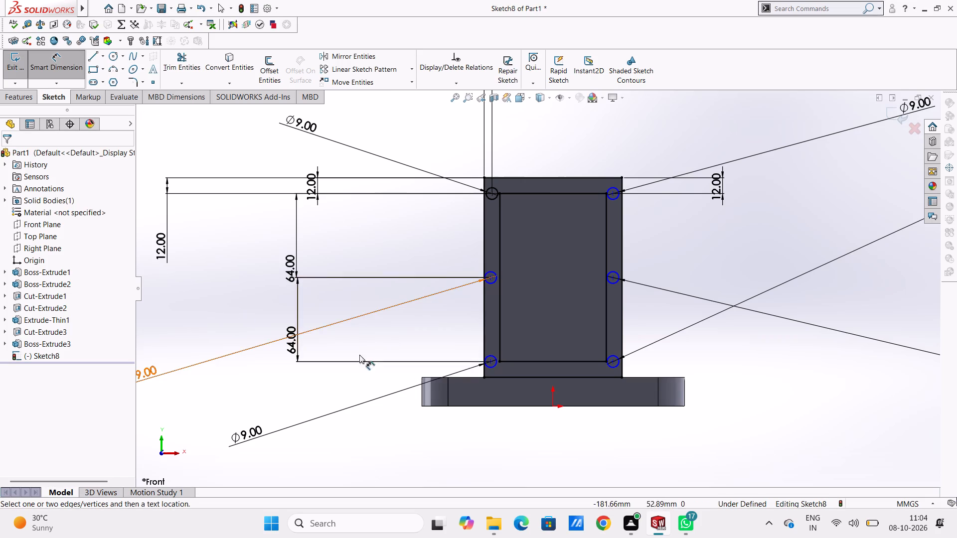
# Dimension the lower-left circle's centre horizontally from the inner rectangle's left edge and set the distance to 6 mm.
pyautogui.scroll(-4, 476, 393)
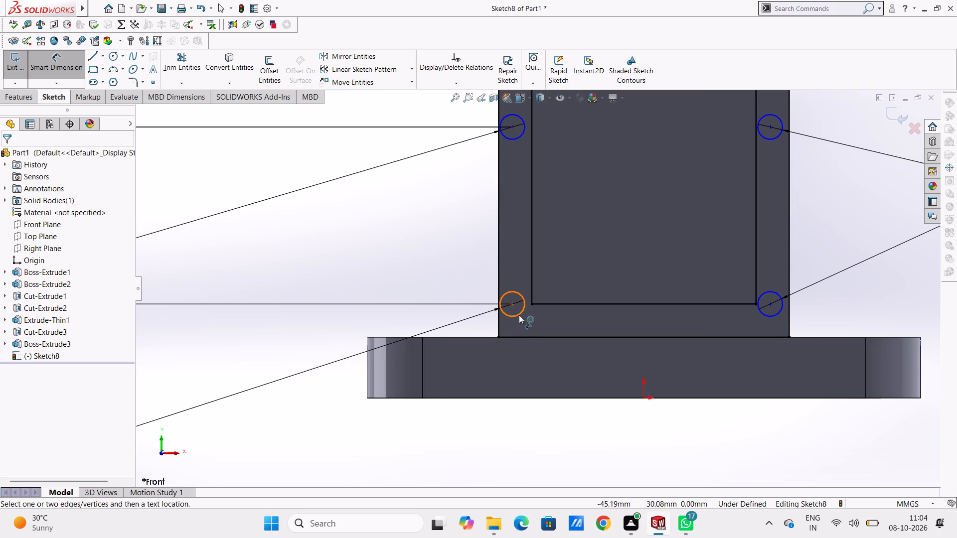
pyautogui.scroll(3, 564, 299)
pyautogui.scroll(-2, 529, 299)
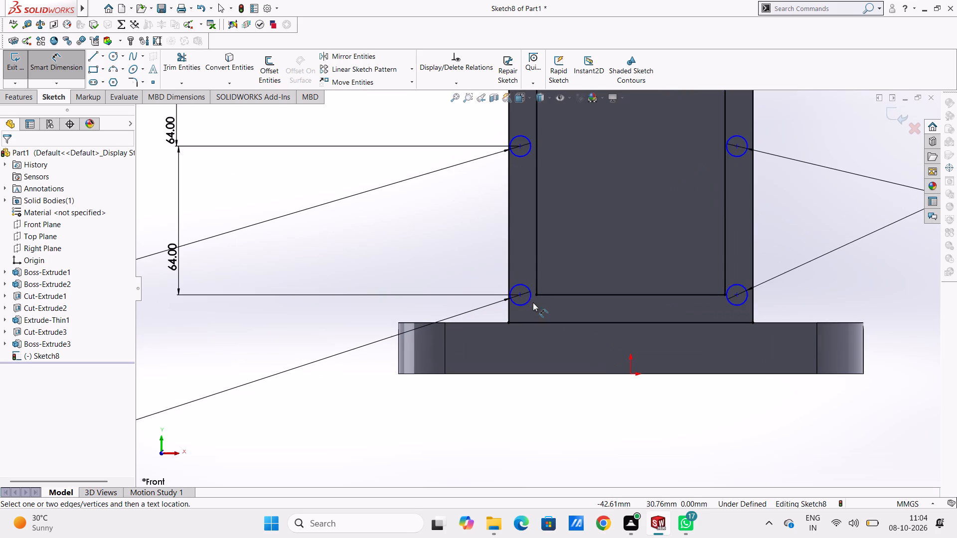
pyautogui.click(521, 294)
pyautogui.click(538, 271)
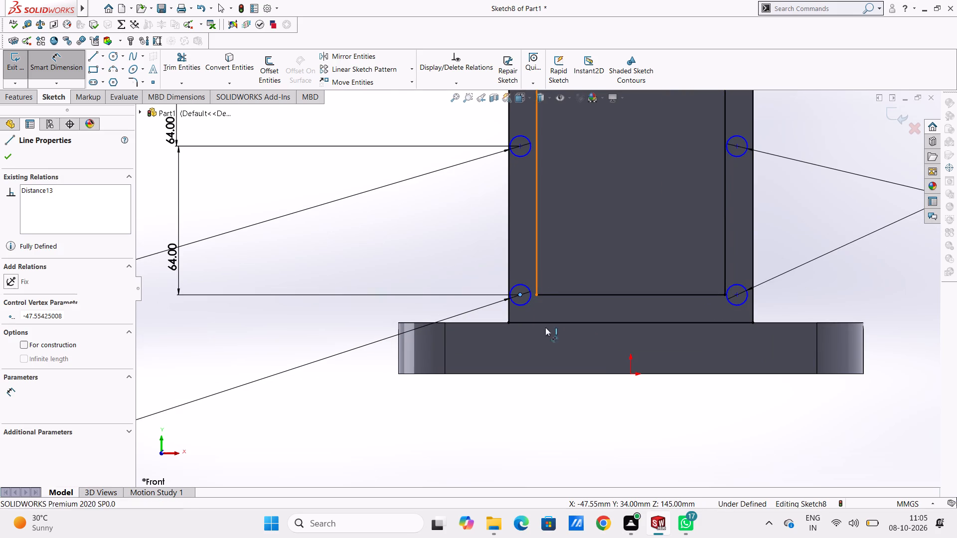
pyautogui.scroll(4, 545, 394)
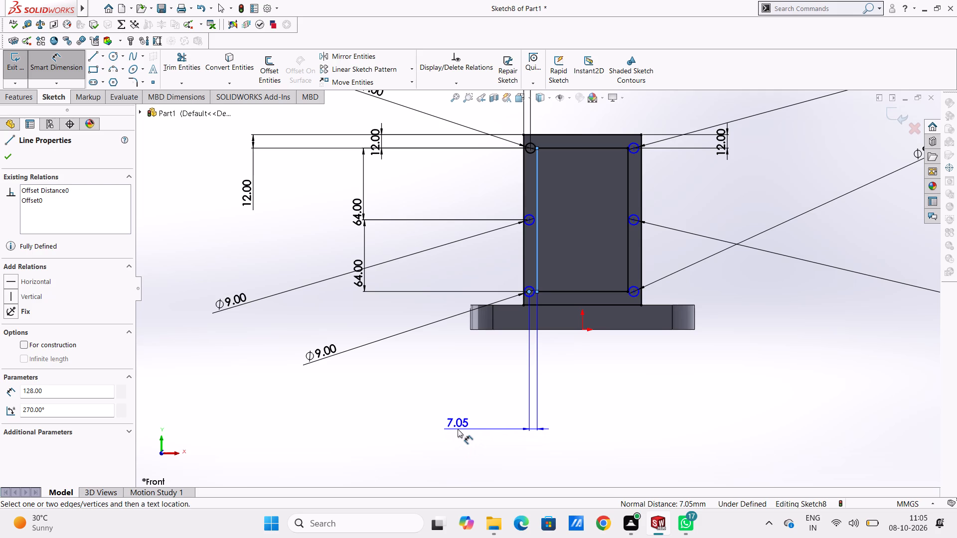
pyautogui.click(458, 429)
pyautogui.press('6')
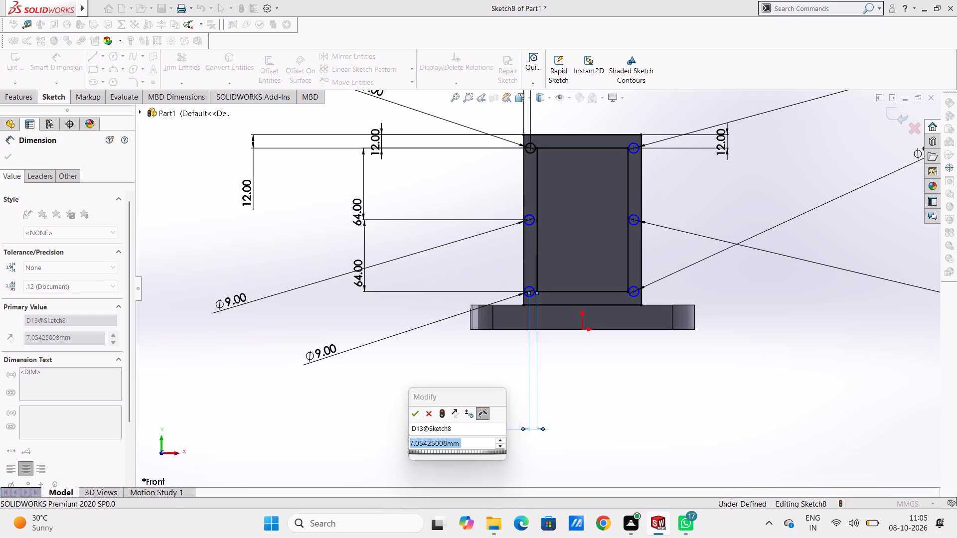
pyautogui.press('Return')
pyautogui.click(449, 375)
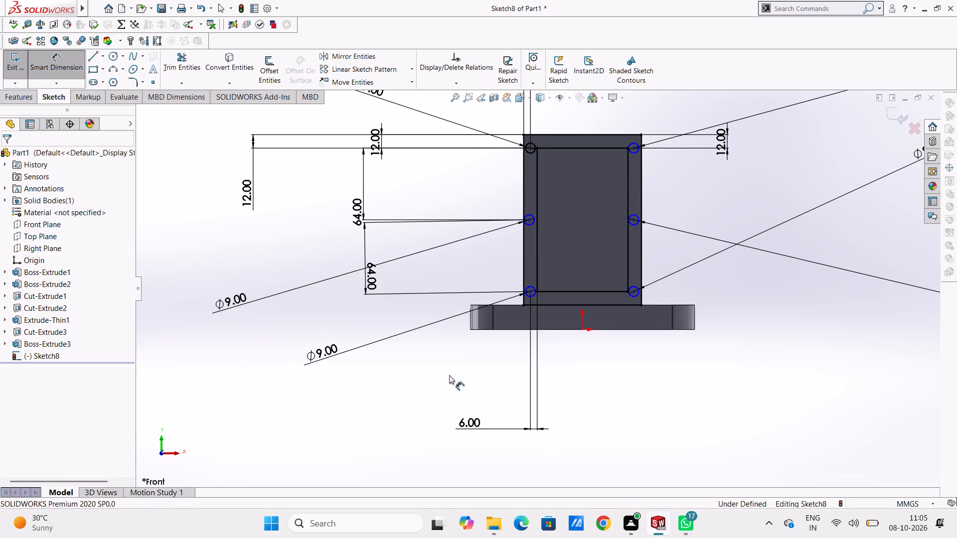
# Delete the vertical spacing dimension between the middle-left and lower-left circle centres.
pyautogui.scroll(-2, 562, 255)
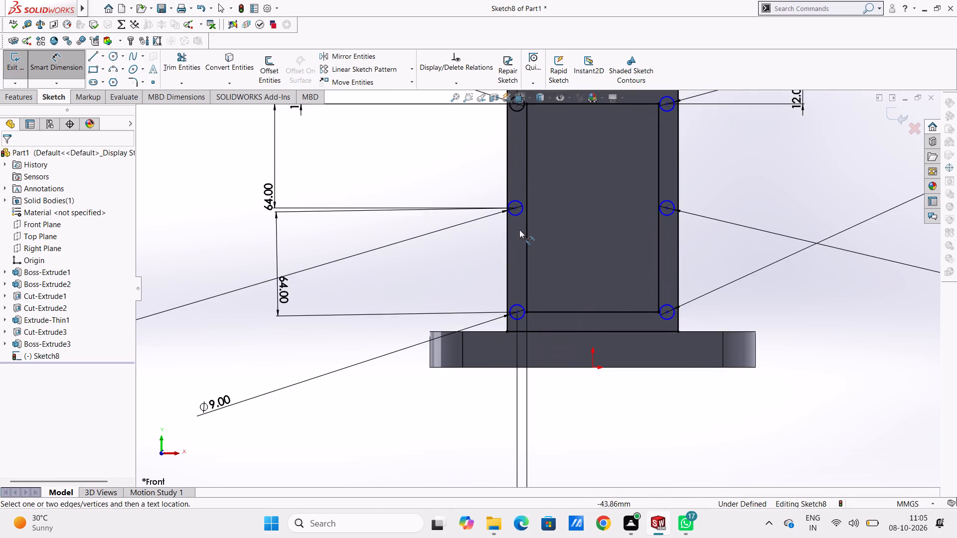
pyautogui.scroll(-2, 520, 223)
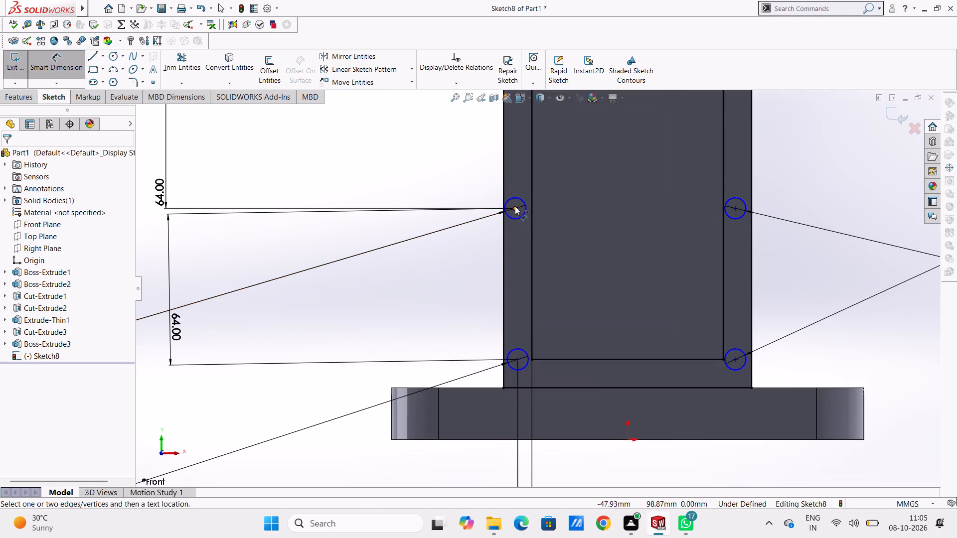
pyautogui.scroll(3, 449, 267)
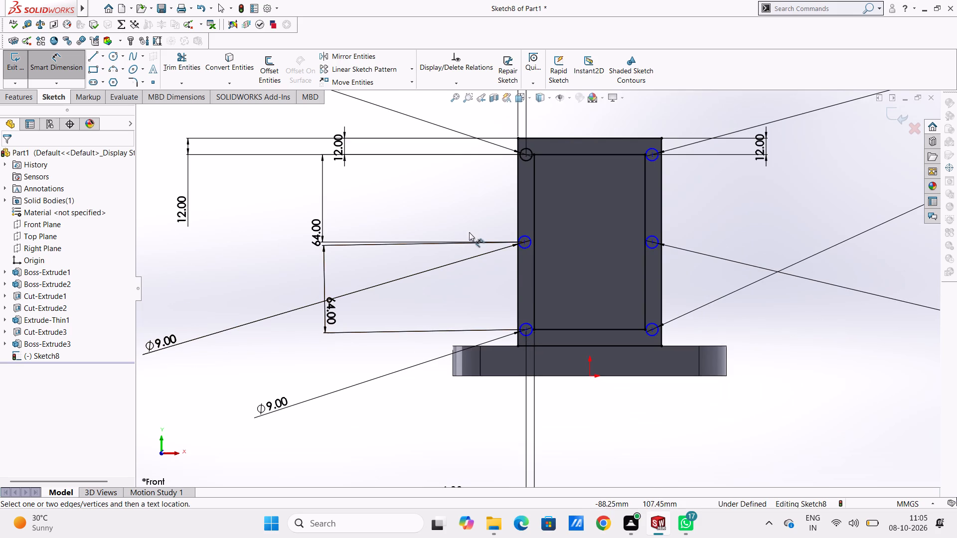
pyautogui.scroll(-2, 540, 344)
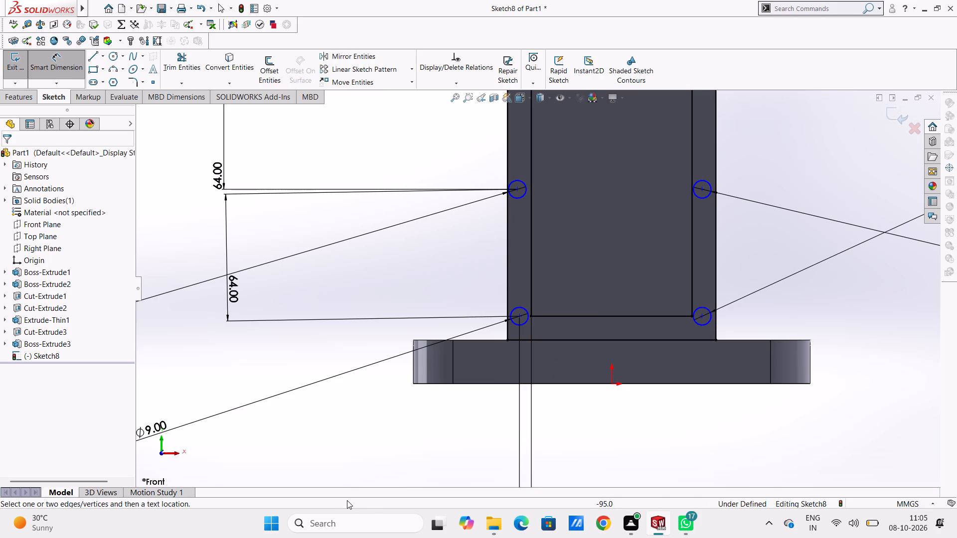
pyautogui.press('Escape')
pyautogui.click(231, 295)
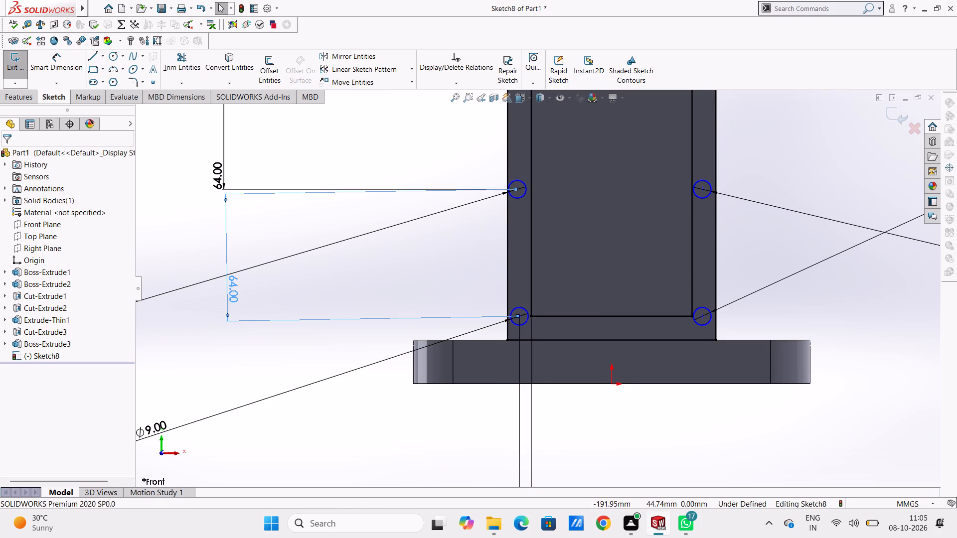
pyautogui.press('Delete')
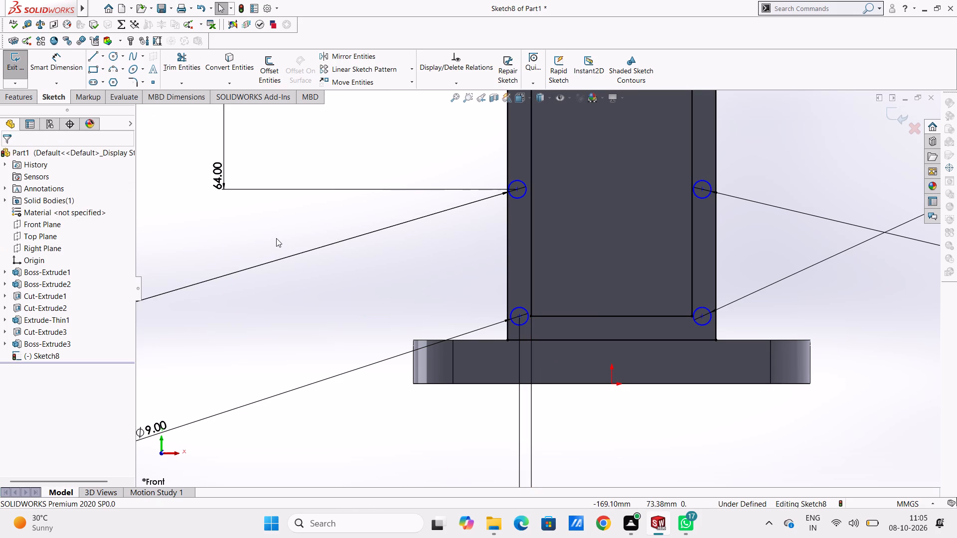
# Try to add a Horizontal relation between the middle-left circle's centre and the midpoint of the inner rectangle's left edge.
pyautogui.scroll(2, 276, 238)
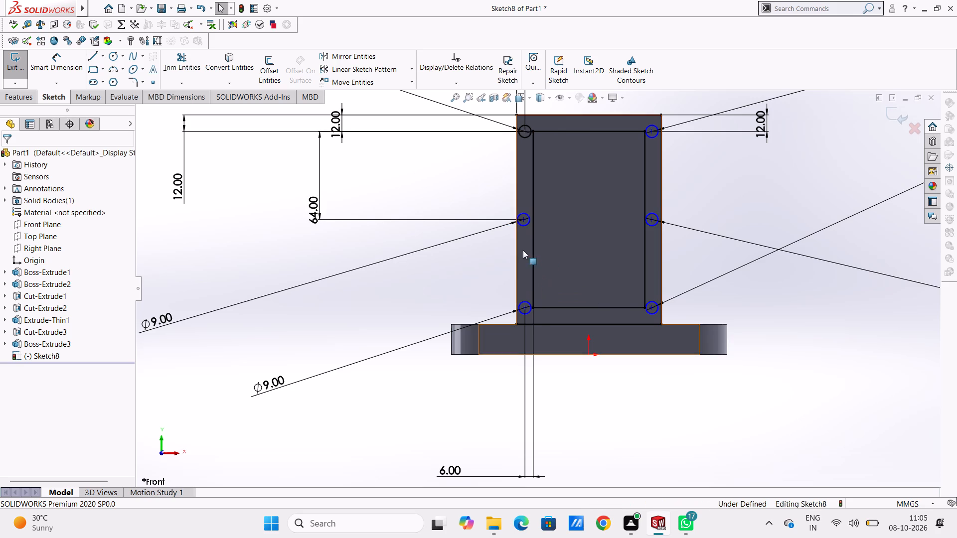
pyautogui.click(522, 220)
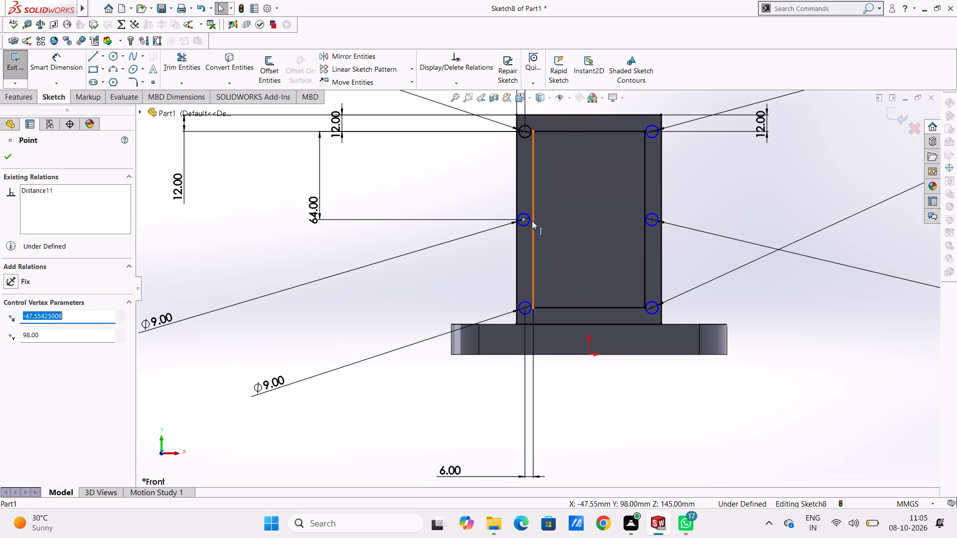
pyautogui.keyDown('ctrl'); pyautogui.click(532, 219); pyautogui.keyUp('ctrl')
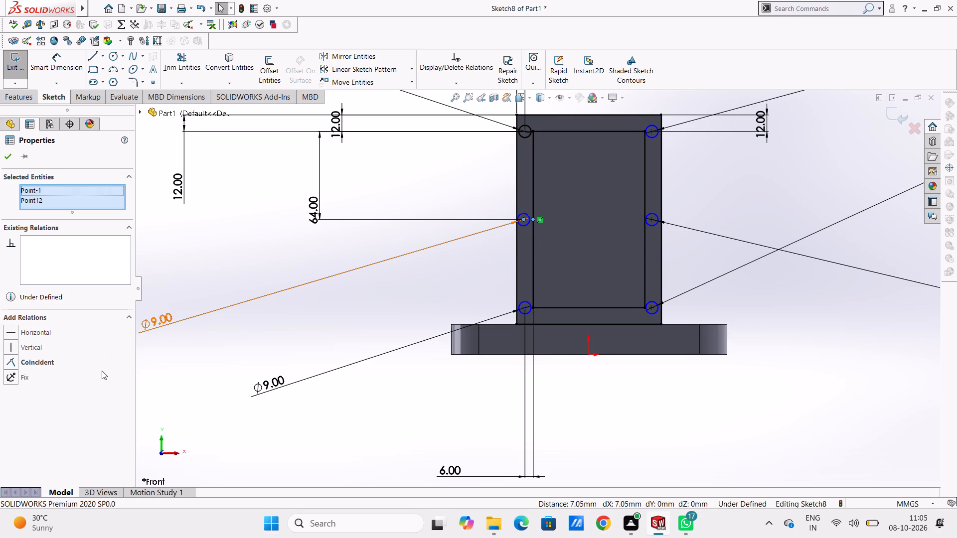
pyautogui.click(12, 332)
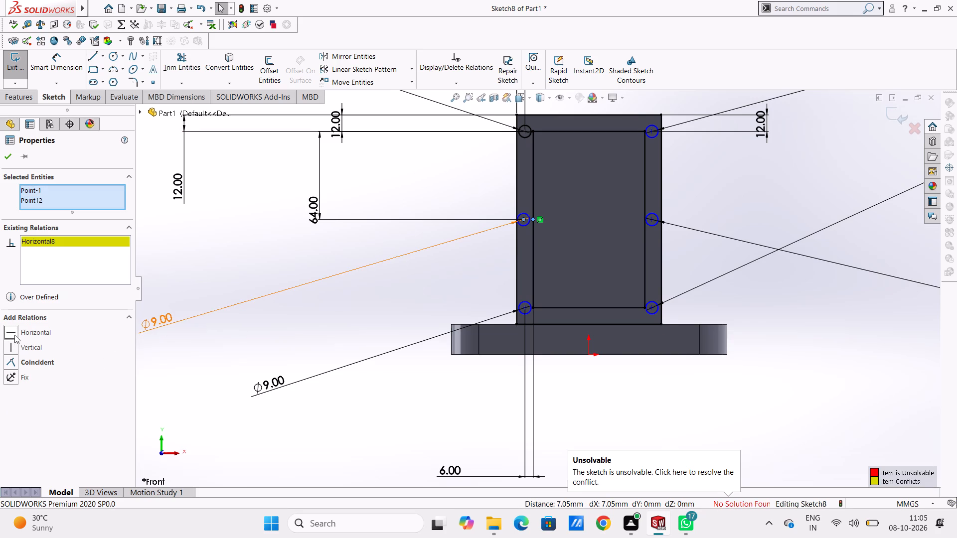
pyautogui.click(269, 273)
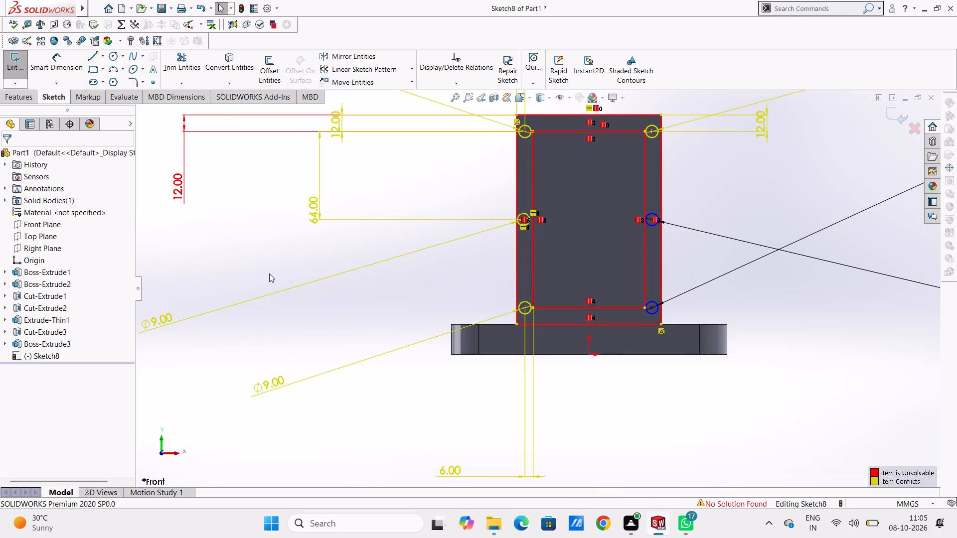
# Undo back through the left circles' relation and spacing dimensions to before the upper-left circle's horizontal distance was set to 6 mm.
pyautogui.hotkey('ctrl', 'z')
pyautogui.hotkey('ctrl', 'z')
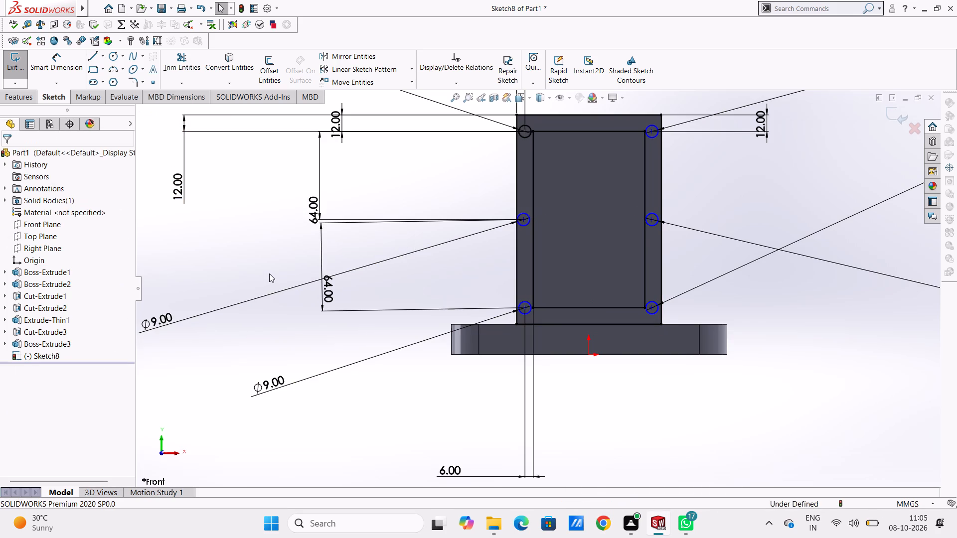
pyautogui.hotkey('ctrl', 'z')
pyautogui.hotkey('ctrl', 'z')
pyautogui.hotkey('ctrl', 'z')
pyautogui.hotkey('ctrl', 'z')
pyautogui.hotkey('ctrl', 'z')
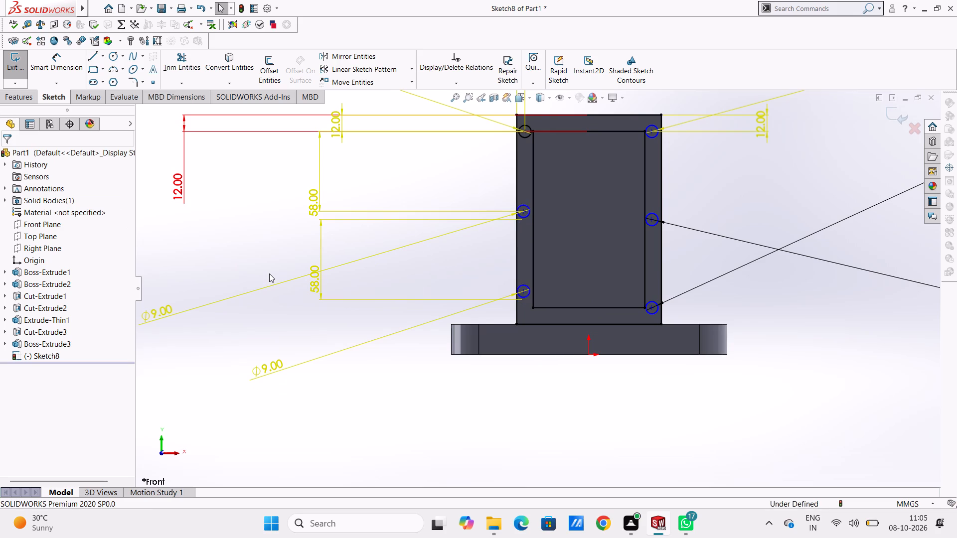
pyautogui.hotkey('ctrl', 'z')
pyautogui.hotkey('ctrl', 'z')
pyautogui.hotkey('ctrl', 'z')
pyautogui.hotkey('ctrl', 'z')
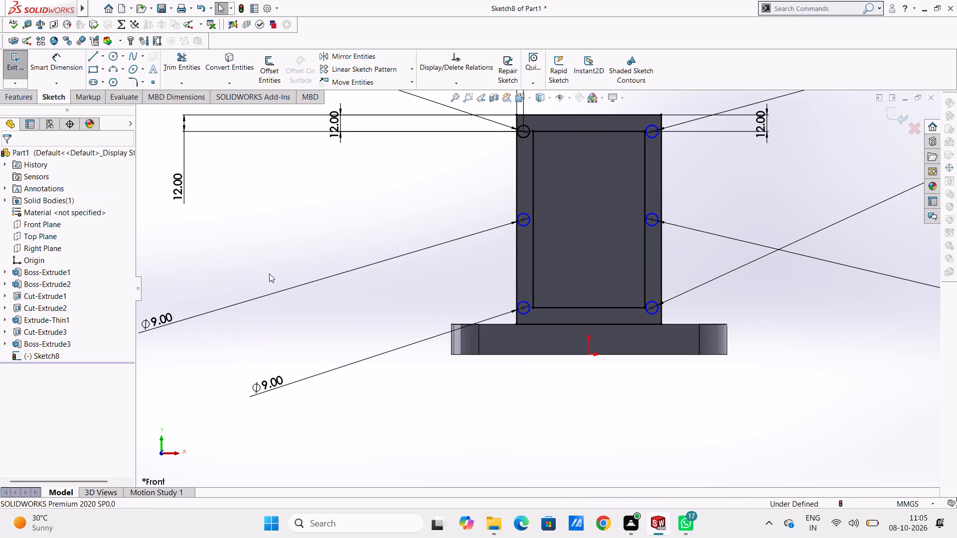
# Set the upper-left circle's horizontal distance from the wall's left outer edge to 6 mm.
pyautogui.scroll(4, 269, 273)
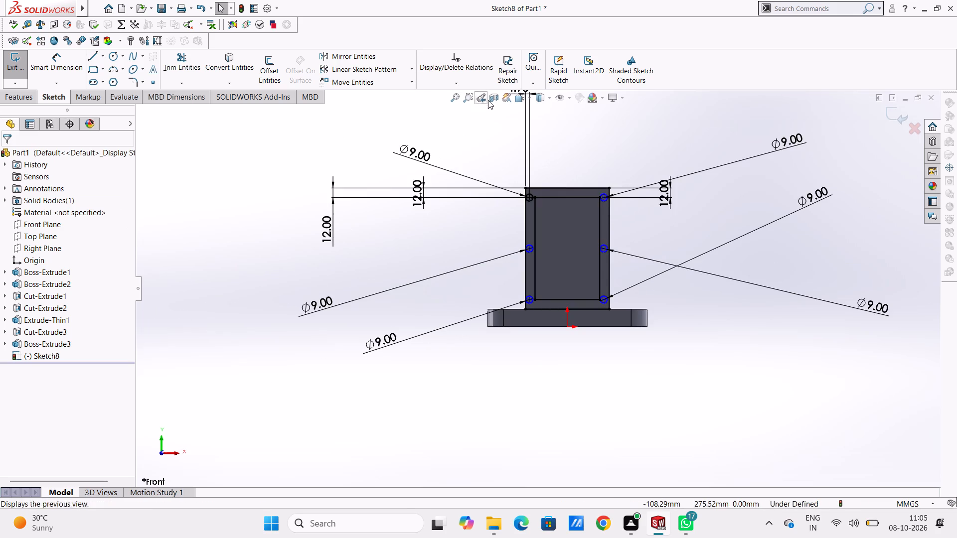
pyautogui.scroll(2, 631, 137)
pyautogui.scroll(-1, 595, 164)
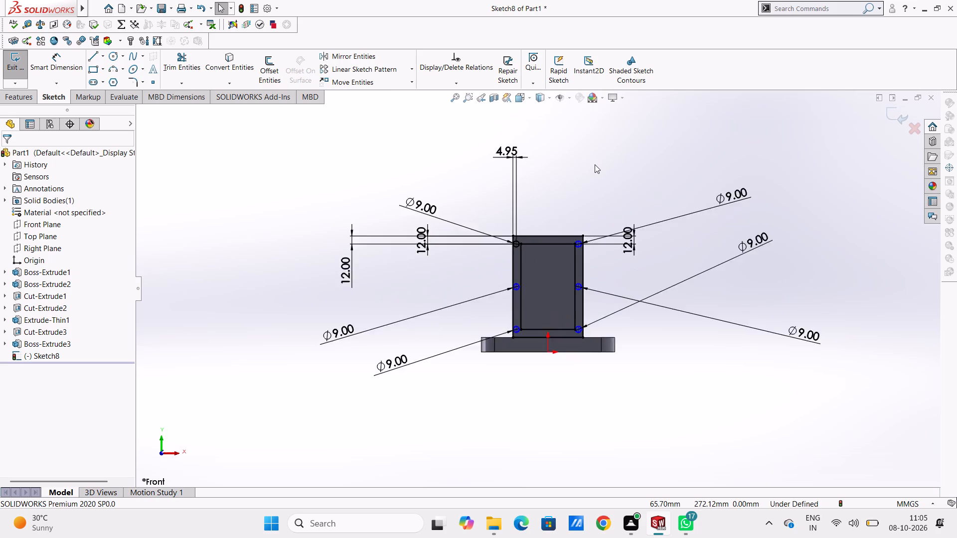
pyautogui.scroll(-1, 595, 164)
pyautogui.scroll(-3, 588, 228)
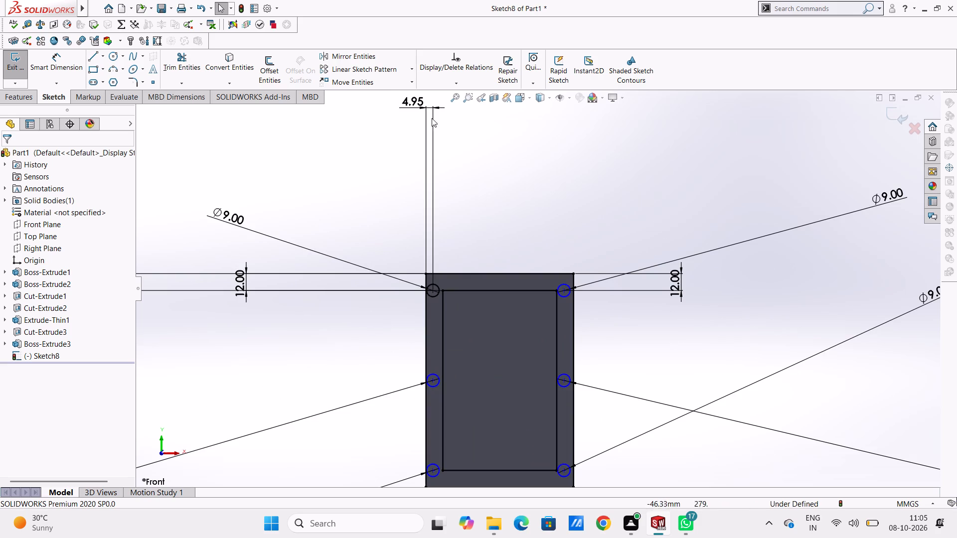
pyautogui.doubleClick(423, 106)
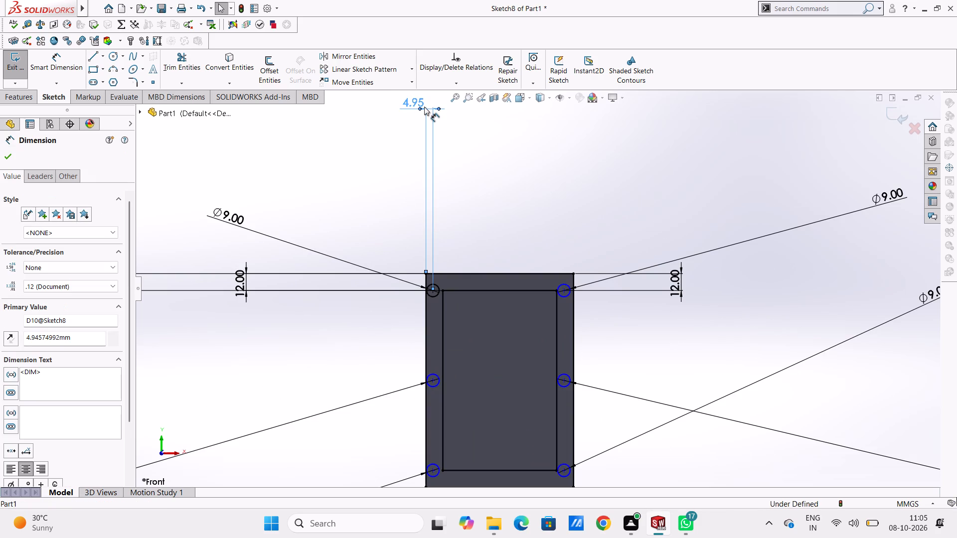
pyautogui.click(397, 146)
pyautogui.doubleClick(418, 105)
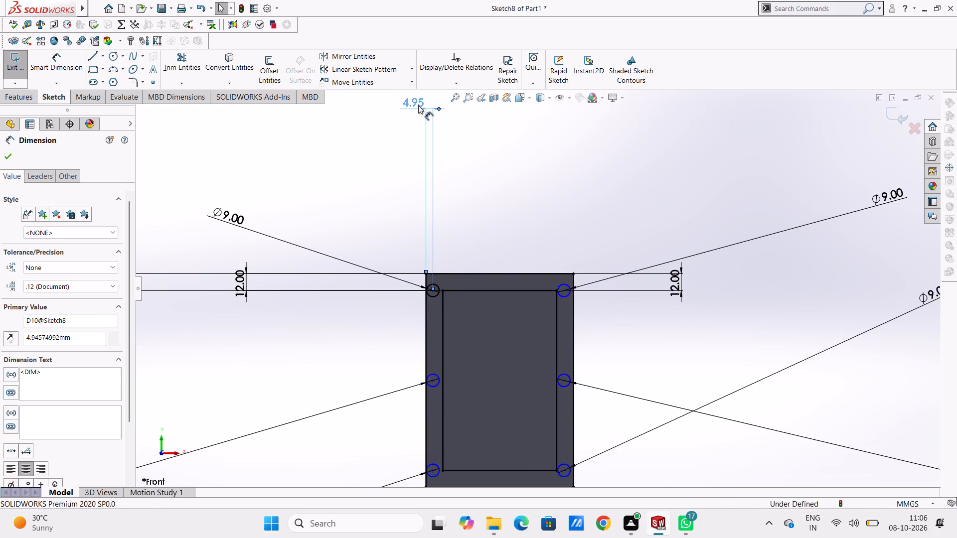
pyautogui.press('6')
pyautogui.press('Return')
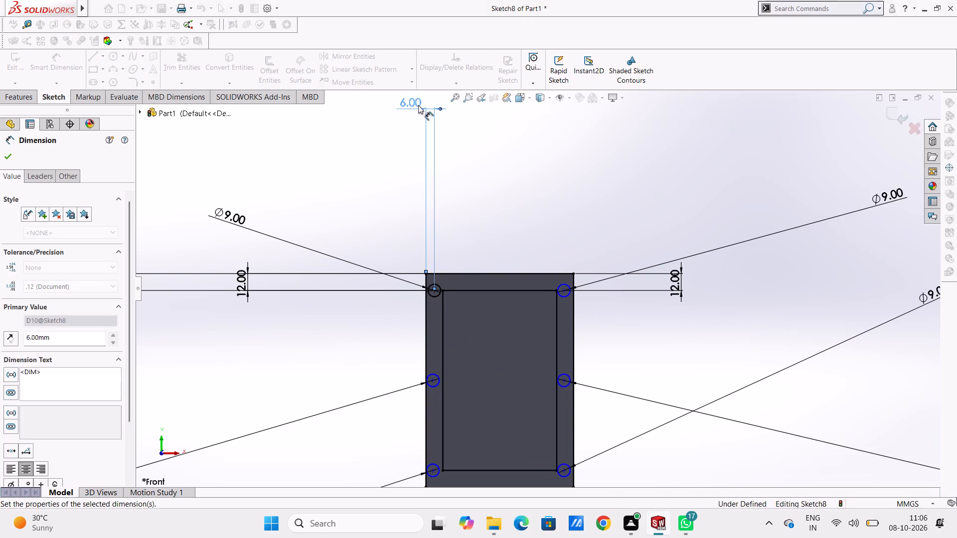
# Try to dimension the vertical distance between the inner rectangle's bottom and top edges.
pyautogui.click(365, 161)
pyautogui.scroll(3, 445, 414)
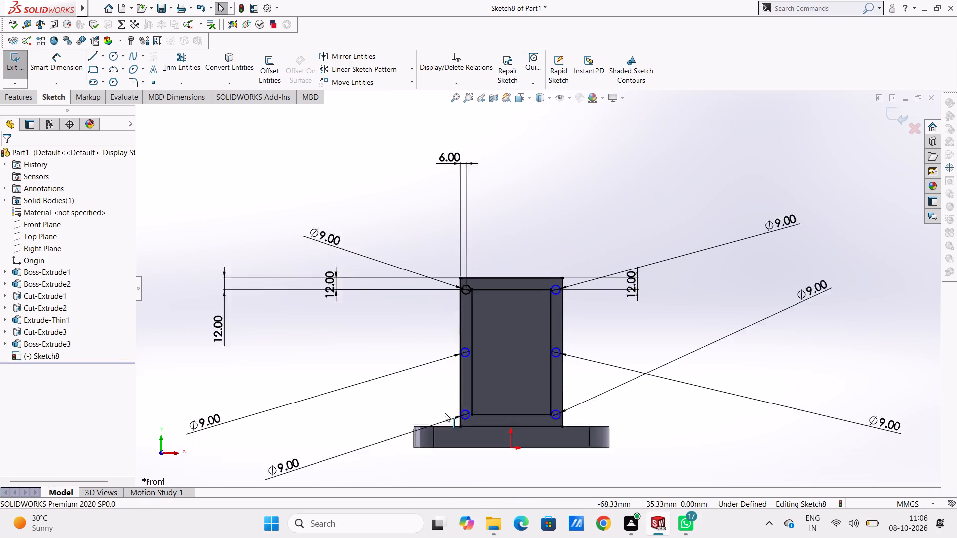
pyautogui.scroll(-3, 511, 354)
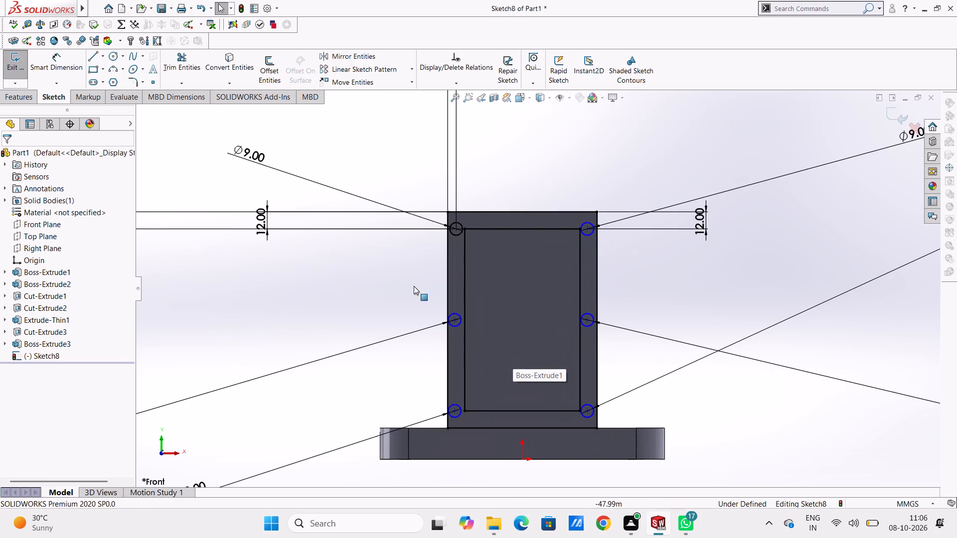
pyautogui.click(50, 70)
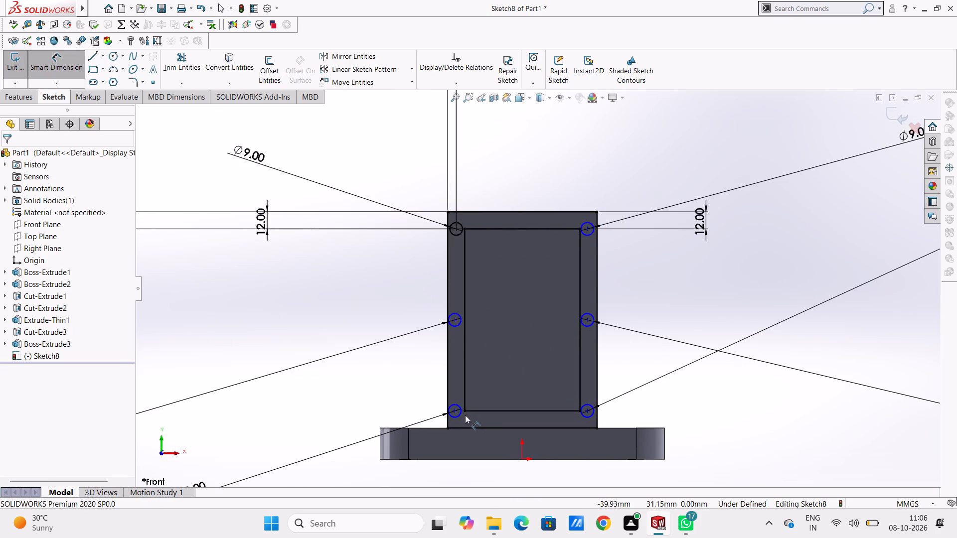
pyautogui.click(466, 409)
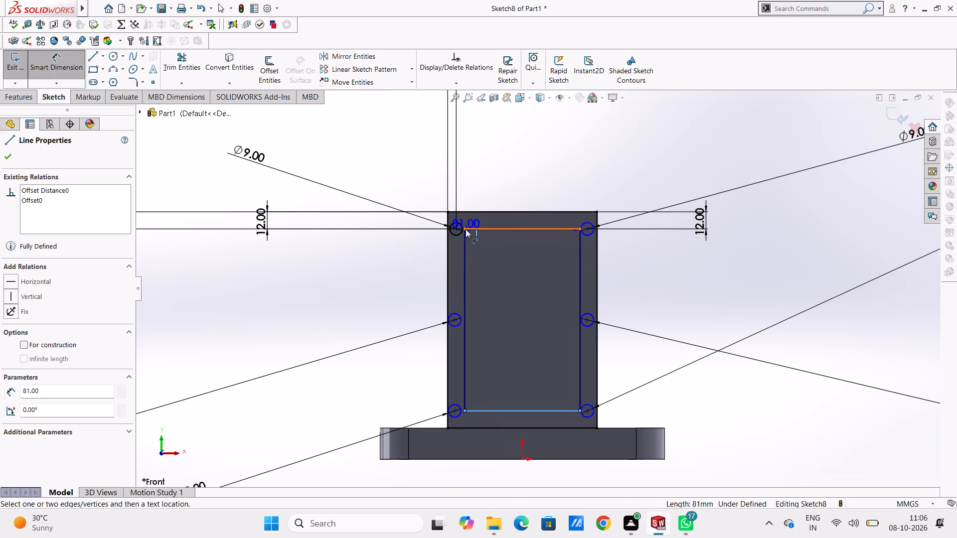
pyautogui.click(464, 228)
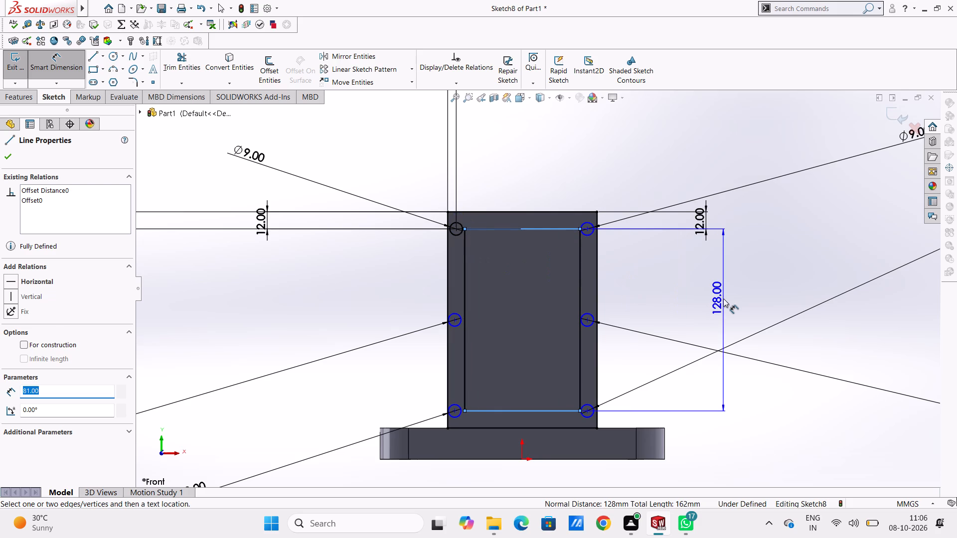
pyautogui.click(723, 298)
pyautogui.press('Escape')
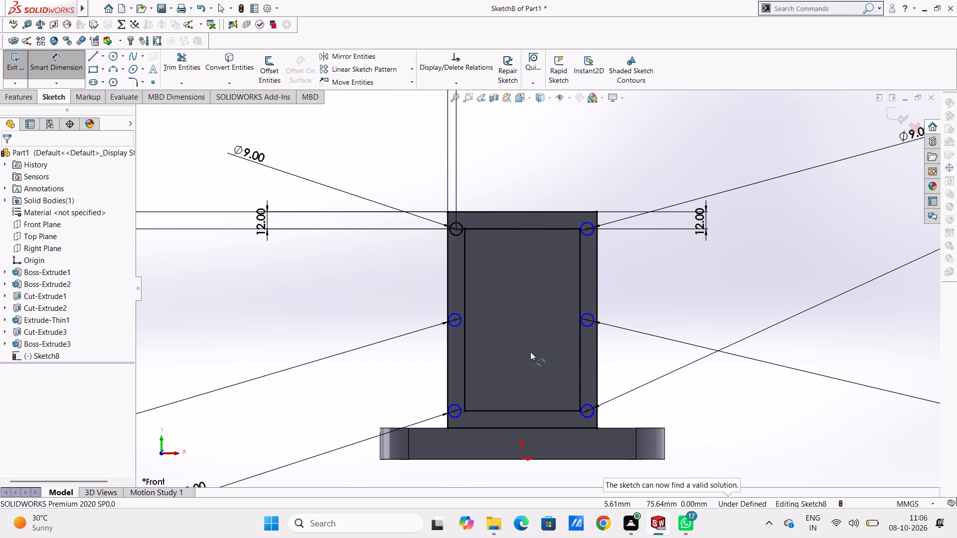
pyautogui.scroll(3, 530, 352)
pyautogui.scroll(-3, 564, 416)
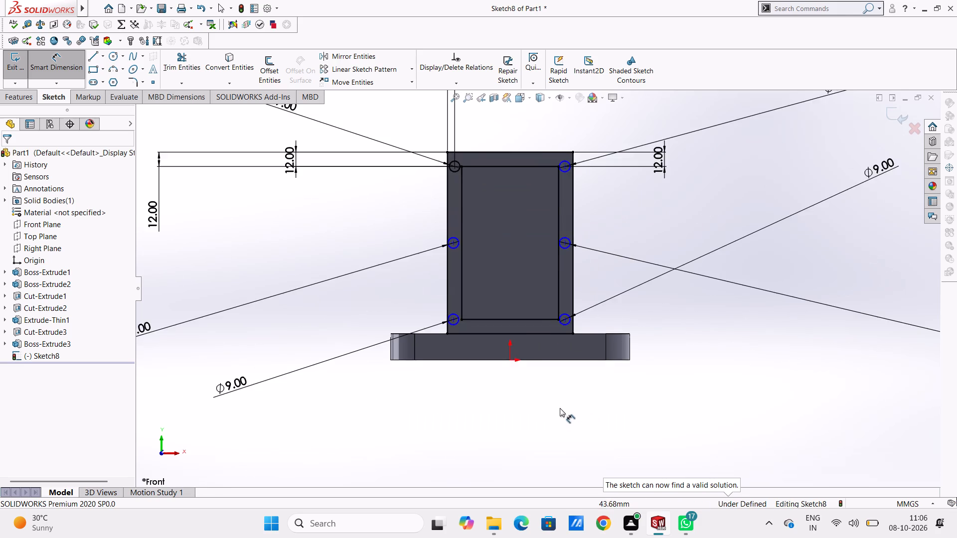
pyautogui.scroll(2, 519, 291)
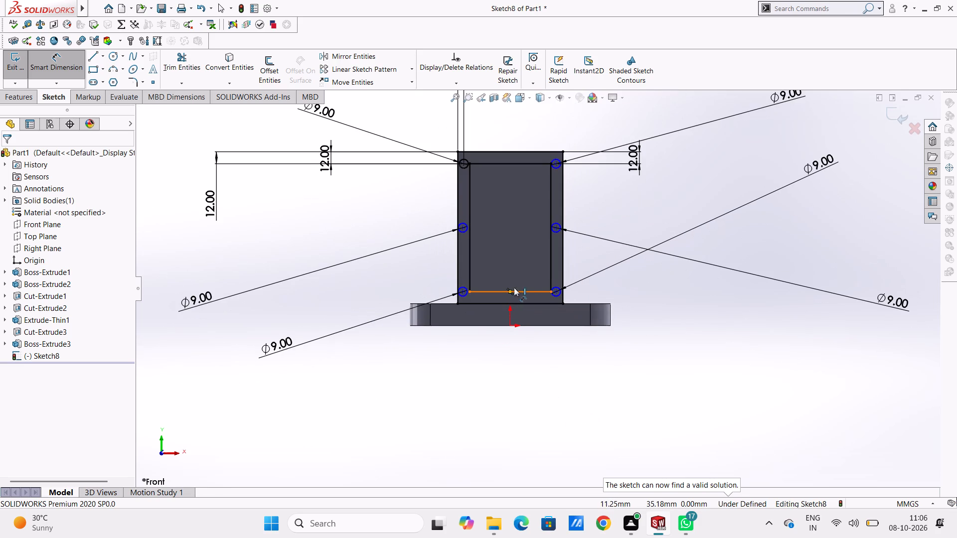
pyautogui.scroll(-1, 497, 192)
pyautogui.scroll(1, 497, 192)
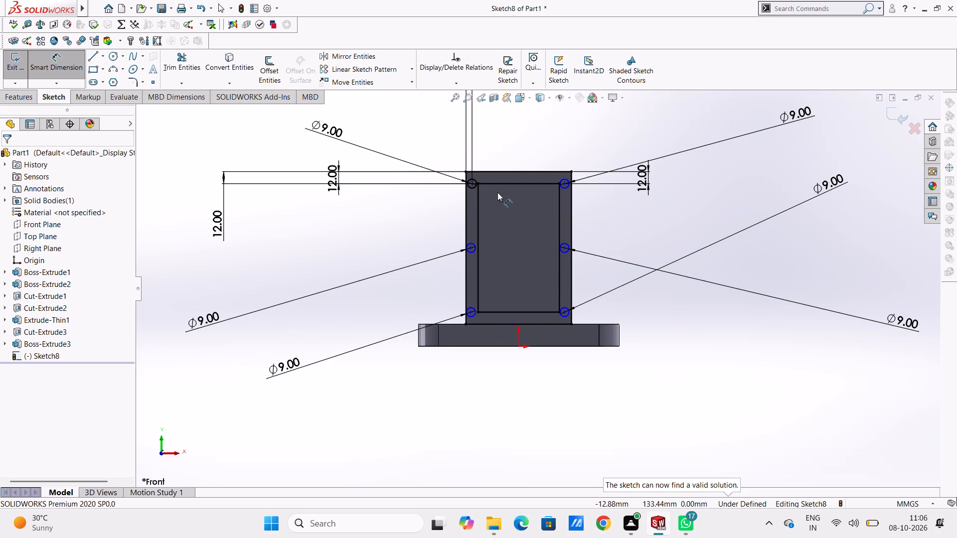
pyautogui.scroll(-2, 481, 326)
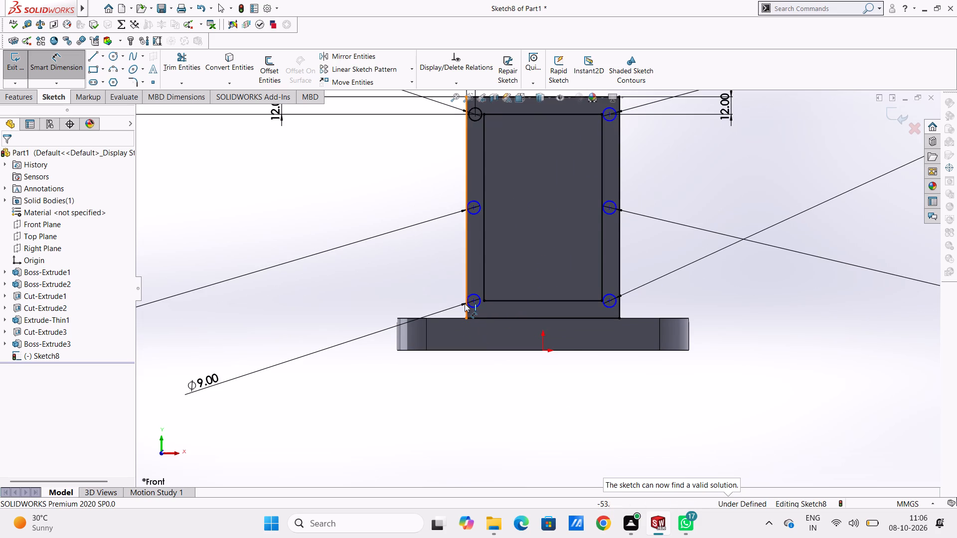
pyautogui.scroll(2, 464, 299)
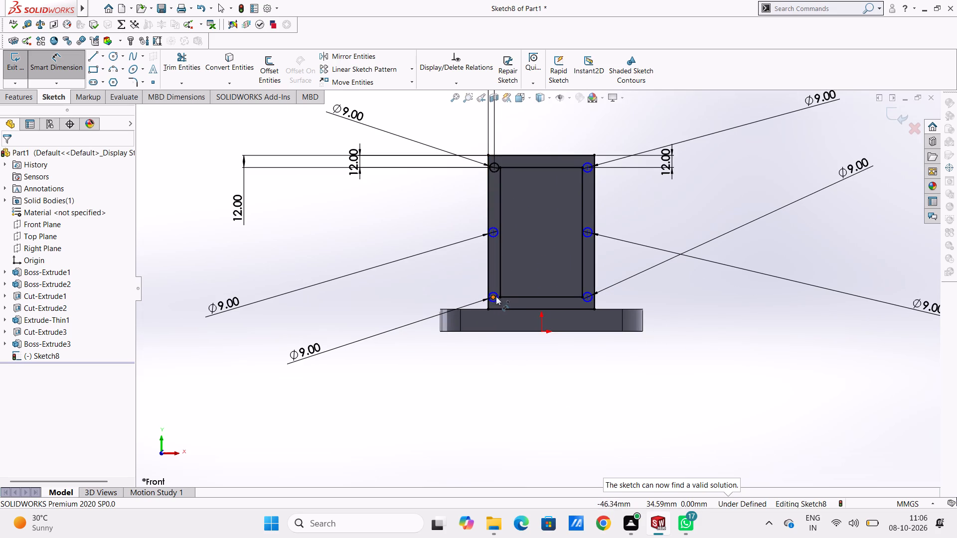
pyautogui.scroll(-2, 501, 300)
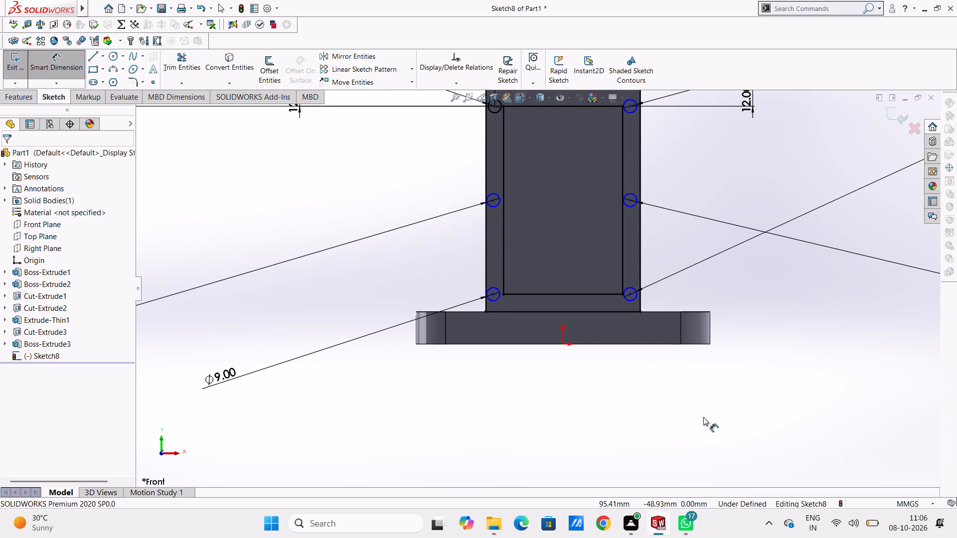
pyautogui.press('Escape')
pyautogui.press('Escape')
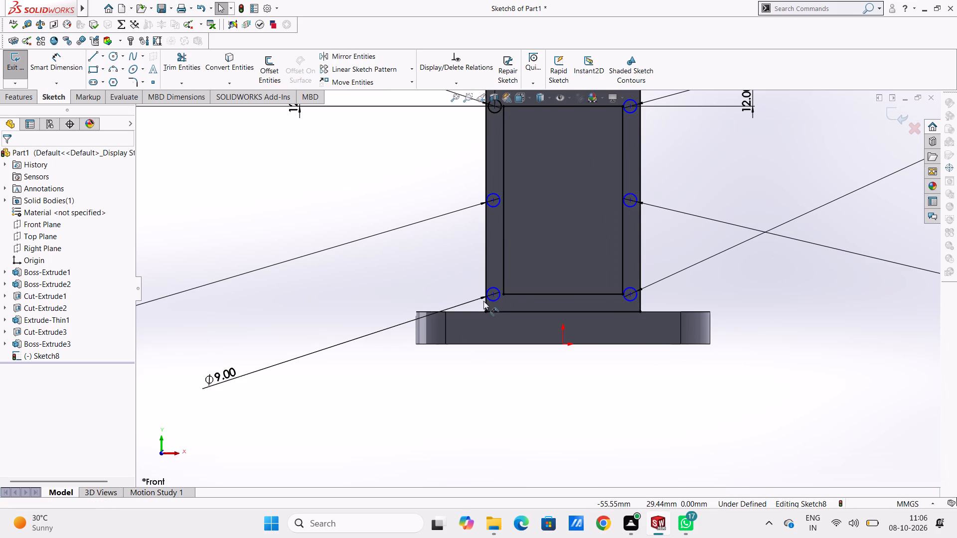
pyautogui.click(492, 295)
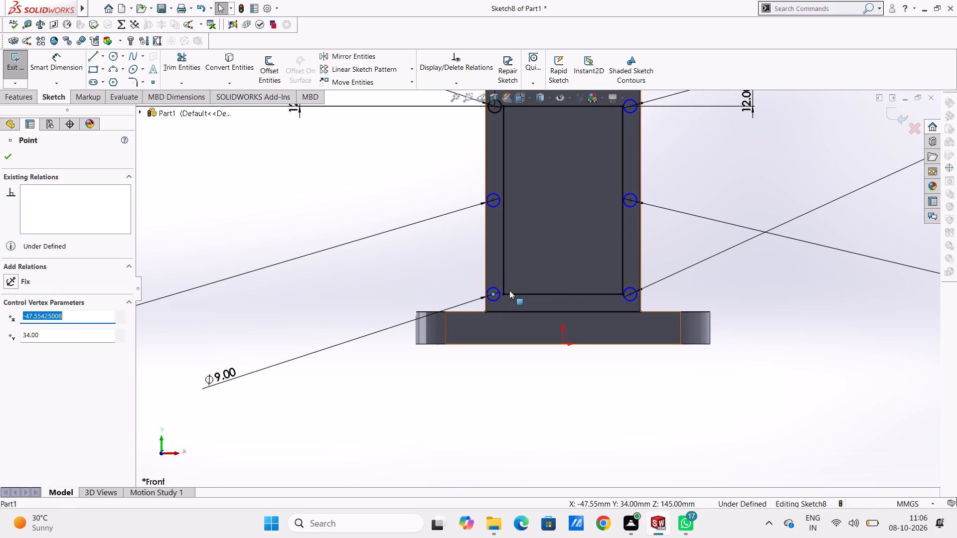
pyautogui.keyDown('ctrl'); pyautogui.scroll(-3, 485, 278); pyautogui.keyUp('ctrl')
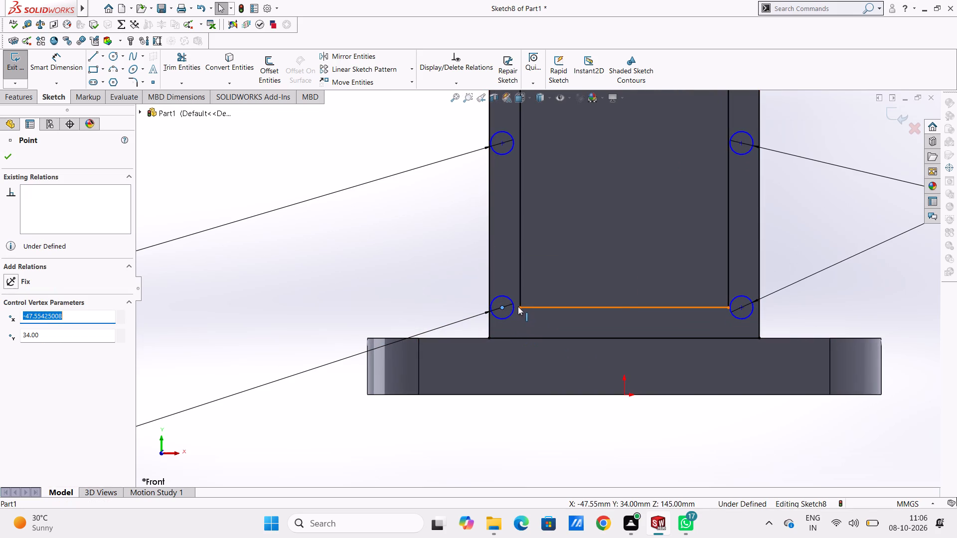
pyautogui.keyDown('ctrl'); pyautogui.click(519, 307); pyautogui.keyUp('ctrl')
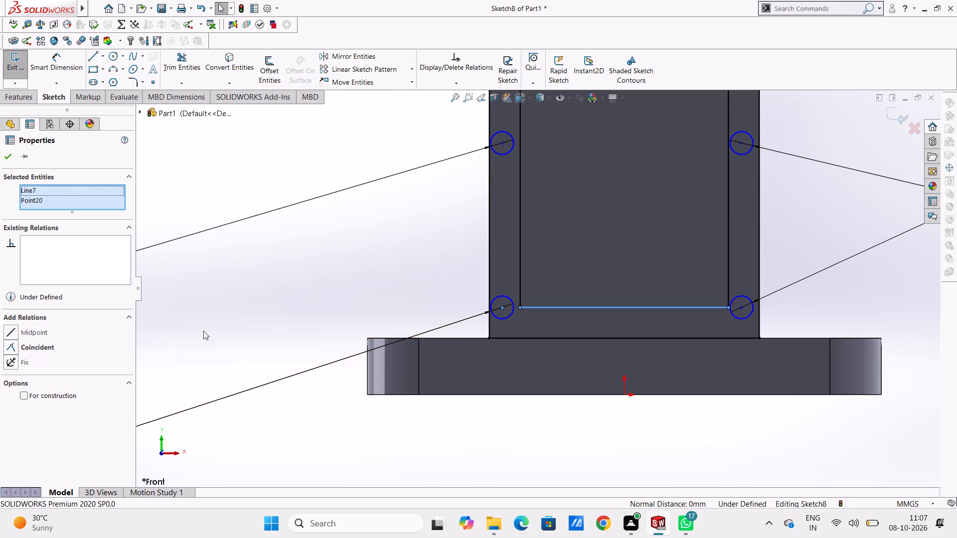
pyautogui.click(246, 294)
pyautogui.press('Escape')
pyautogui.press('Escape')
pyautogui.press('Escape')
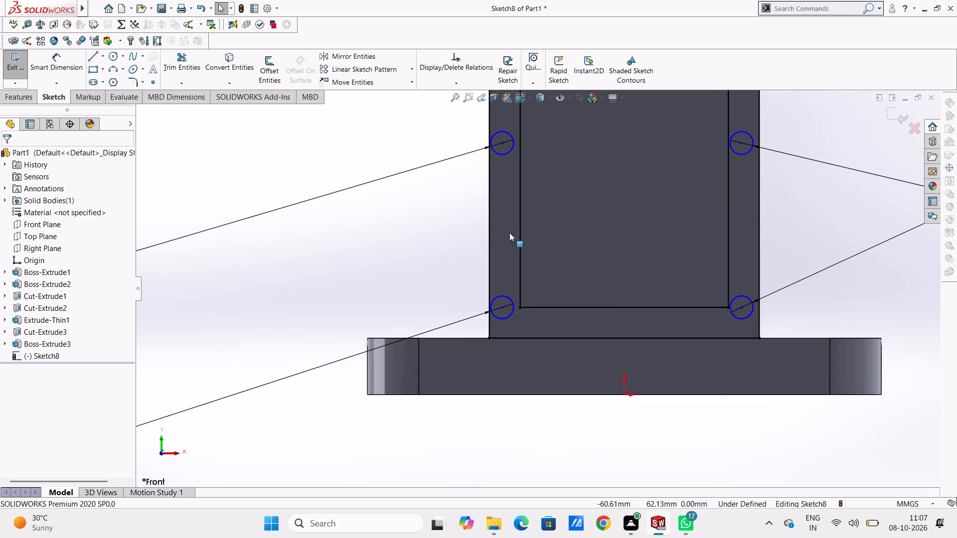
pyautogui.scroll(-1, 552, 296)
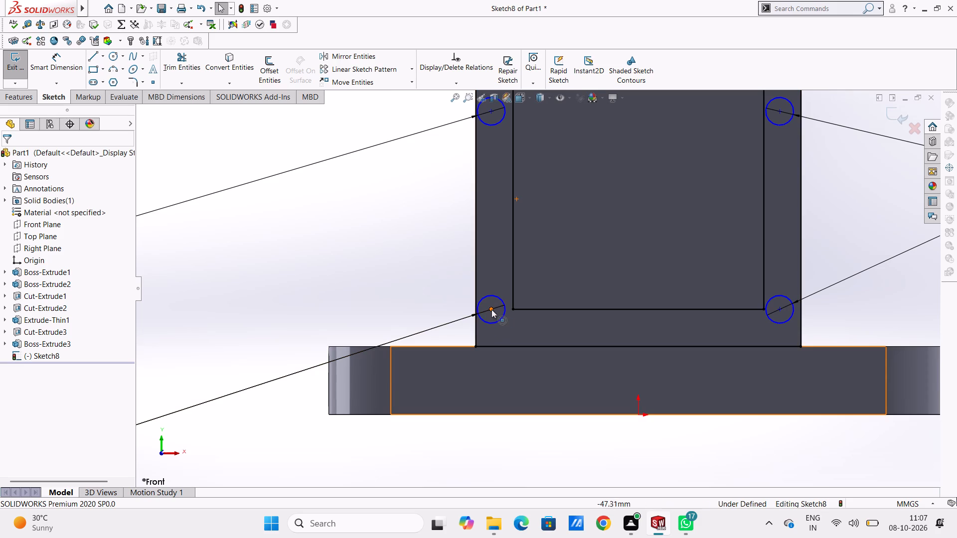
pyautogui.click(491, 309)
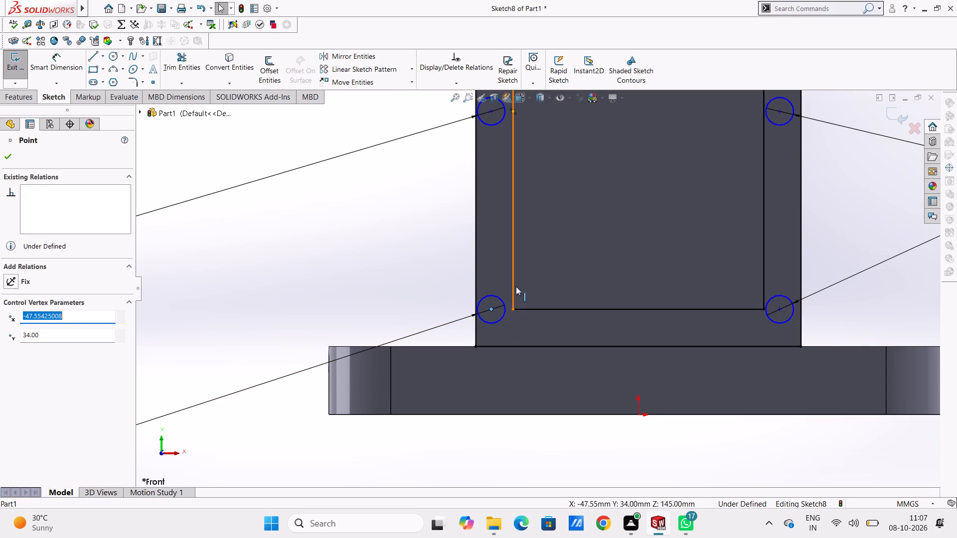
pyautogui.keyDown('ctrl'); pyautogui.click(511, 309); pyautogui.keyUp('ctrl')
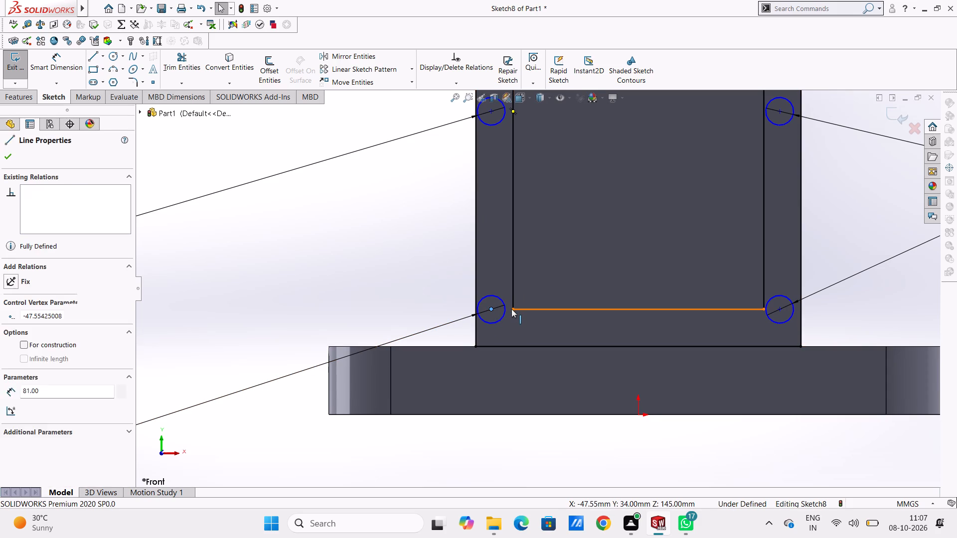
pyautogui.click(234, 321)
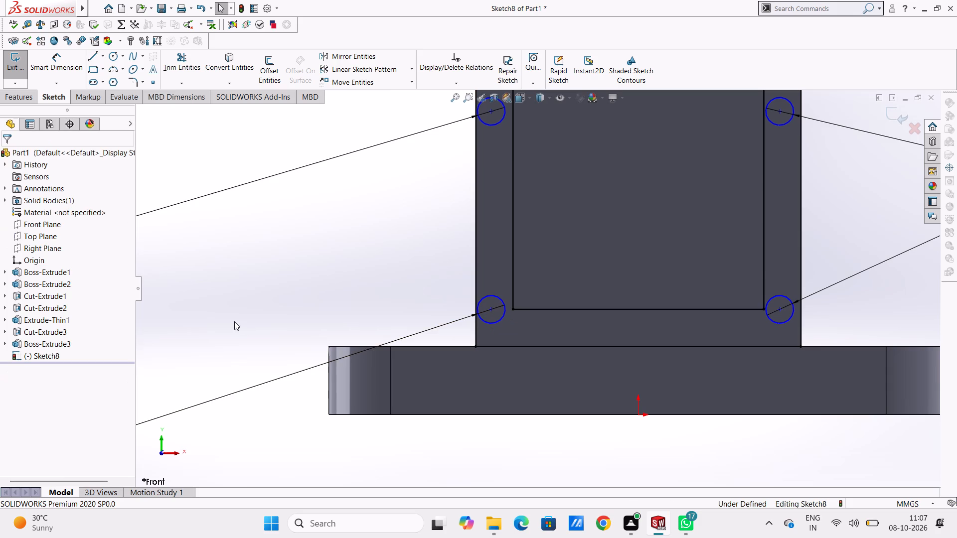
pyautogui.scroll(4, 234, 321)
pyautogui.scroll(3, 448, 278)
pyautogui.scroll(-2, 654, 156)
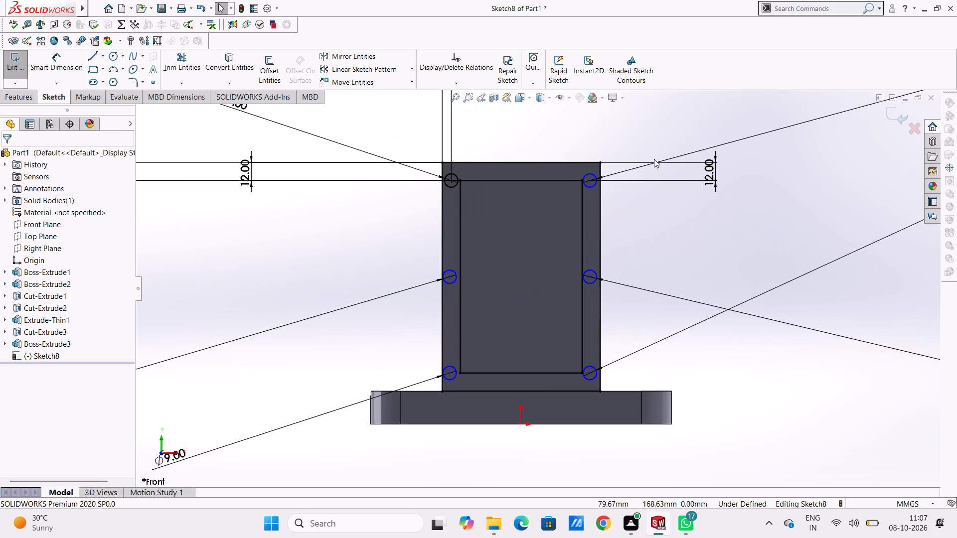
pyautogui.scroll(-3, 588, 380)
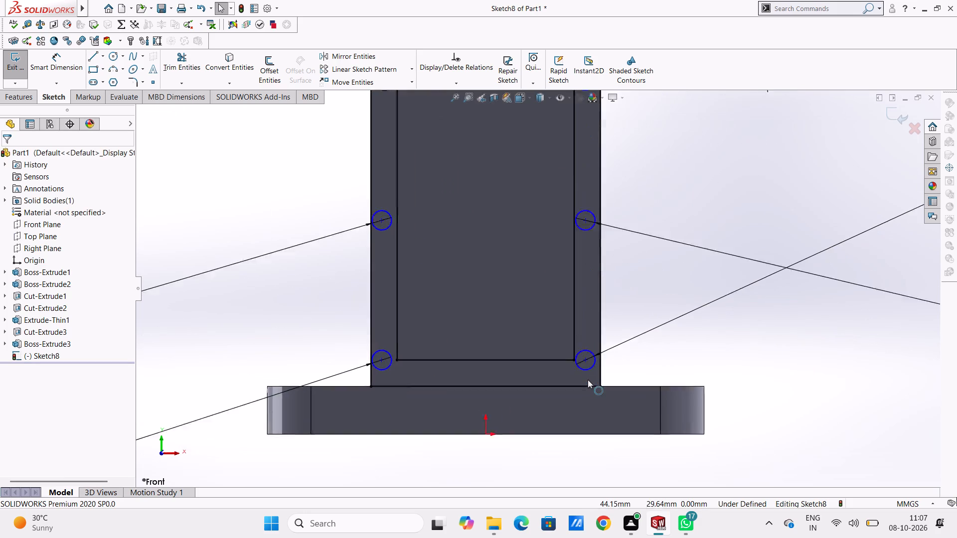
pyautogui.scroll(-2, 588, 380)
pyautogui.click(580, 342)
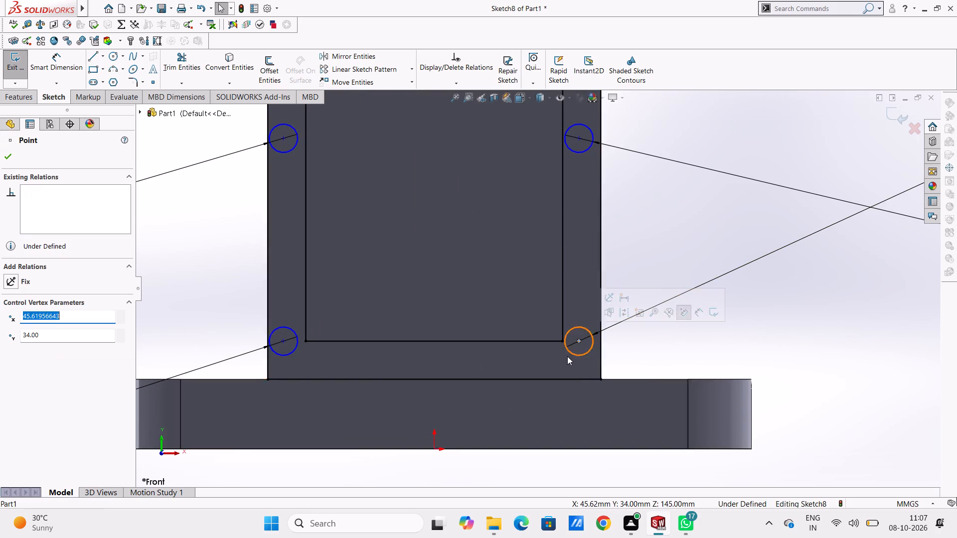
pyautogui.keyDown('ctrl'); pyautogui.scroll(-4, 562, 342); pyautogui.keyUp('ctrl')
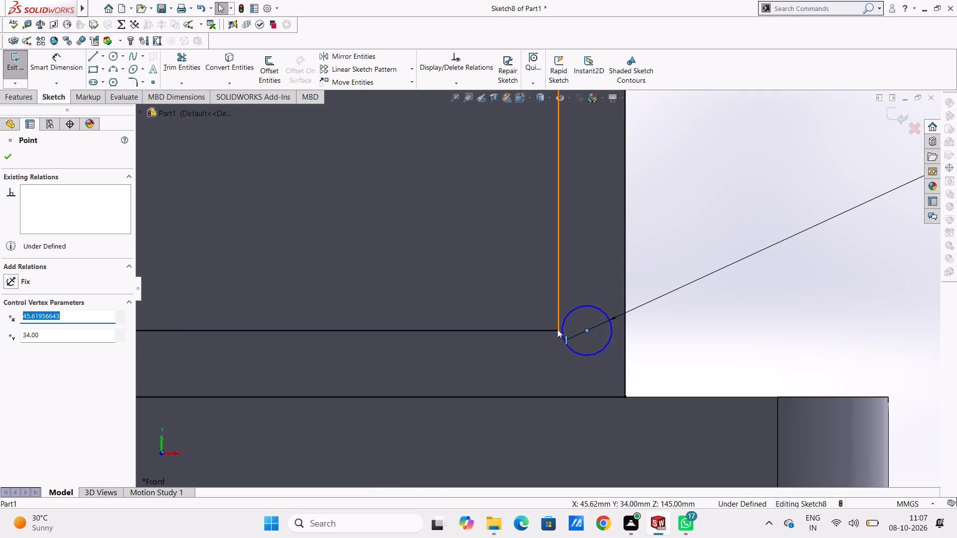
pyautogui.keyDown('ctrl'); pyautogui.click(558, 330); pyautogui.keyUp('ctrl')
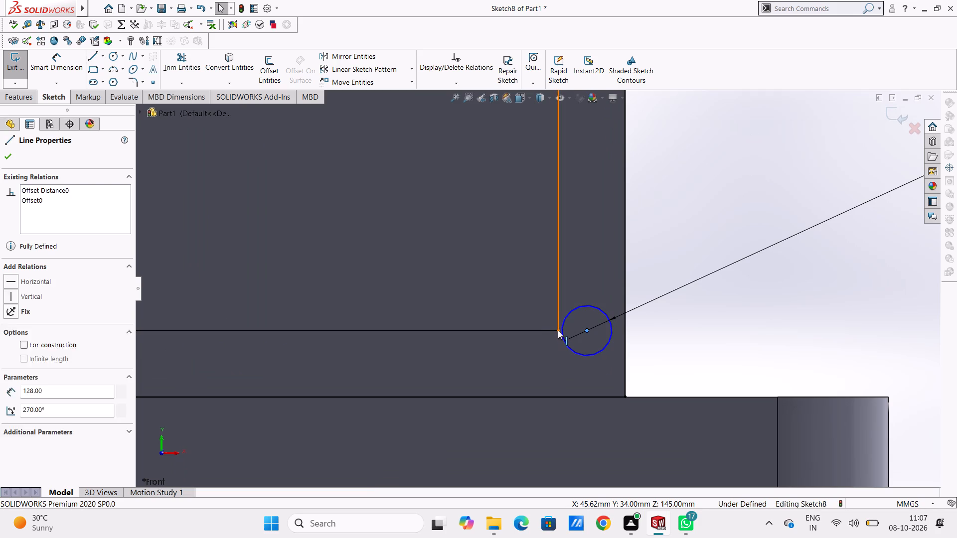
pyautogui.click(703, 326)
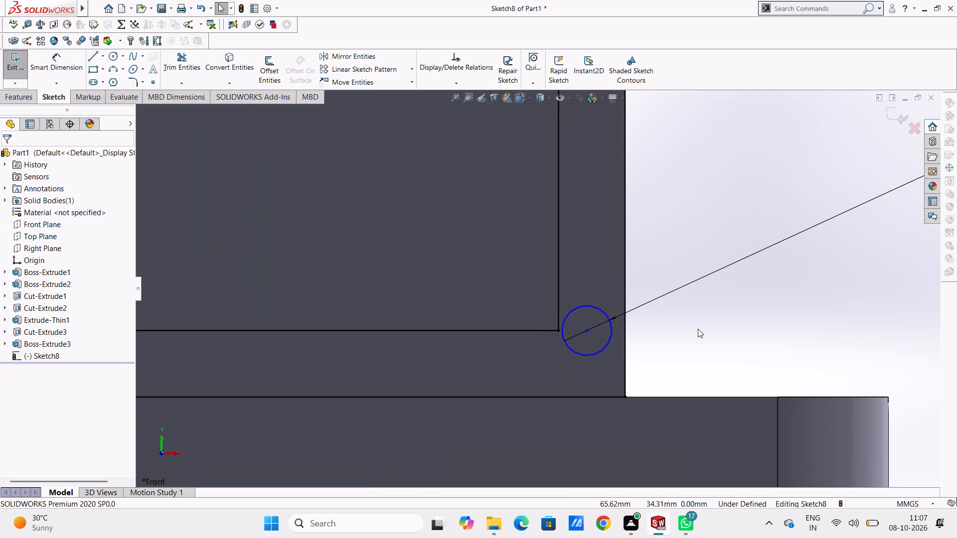
# Dimension the vertical spacing between the upper-left and middle-left circle centres, placing the dimension outside the wall's left edge.
pyautogui.scroll(11, 698, 329)
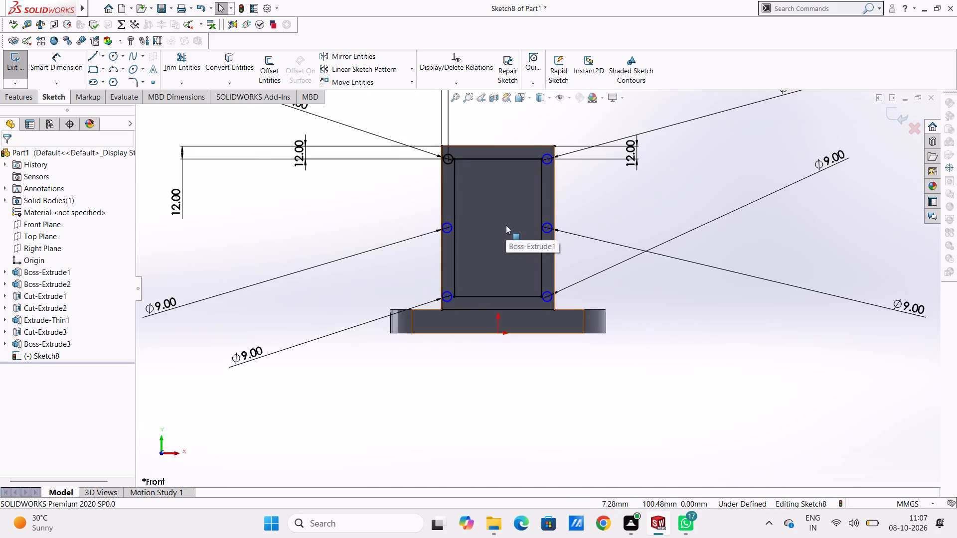
pyautogui.scroll(-1, 504, 228)
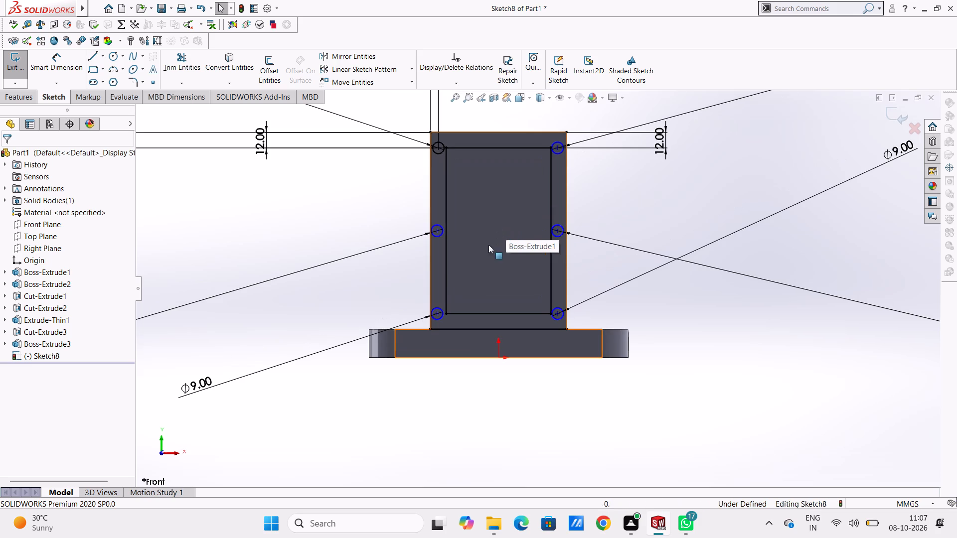
pyautogui.scroll(1, 381, 187)
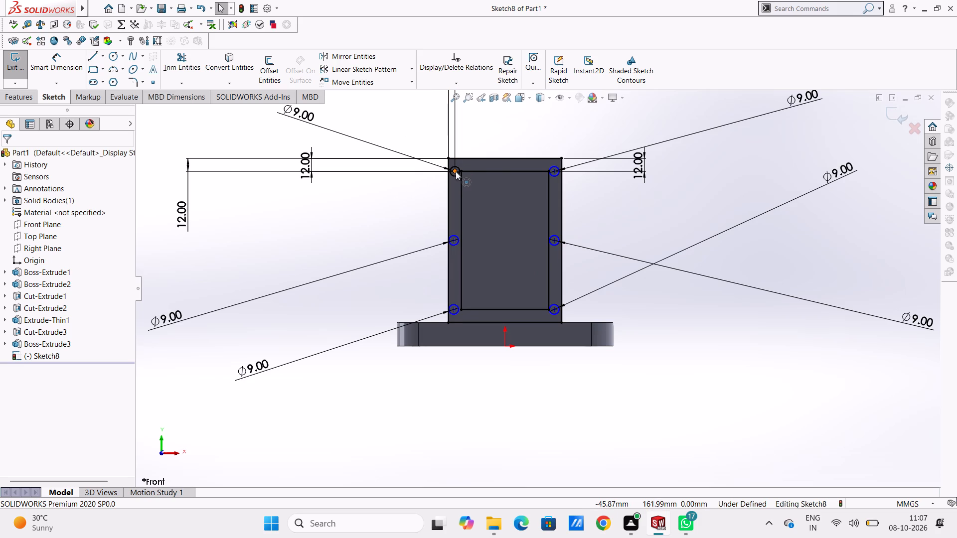
pyautogui.click(67, 60)
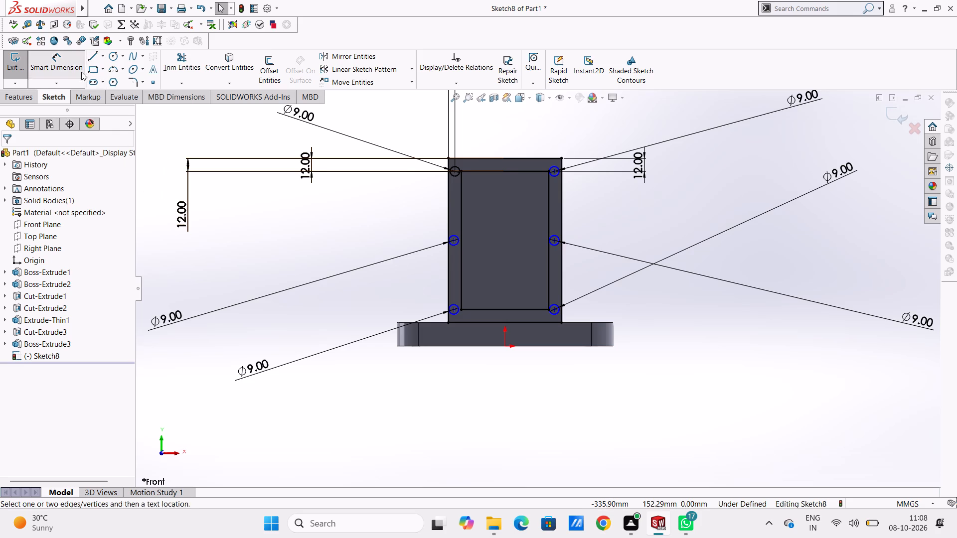
pyautogui.click(455, 172)
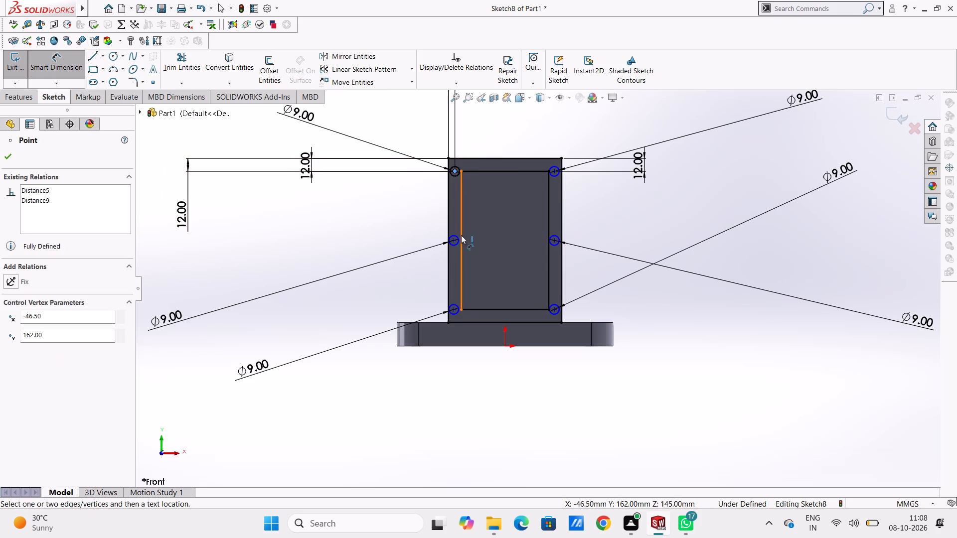
pyautogui.click(454, 240)
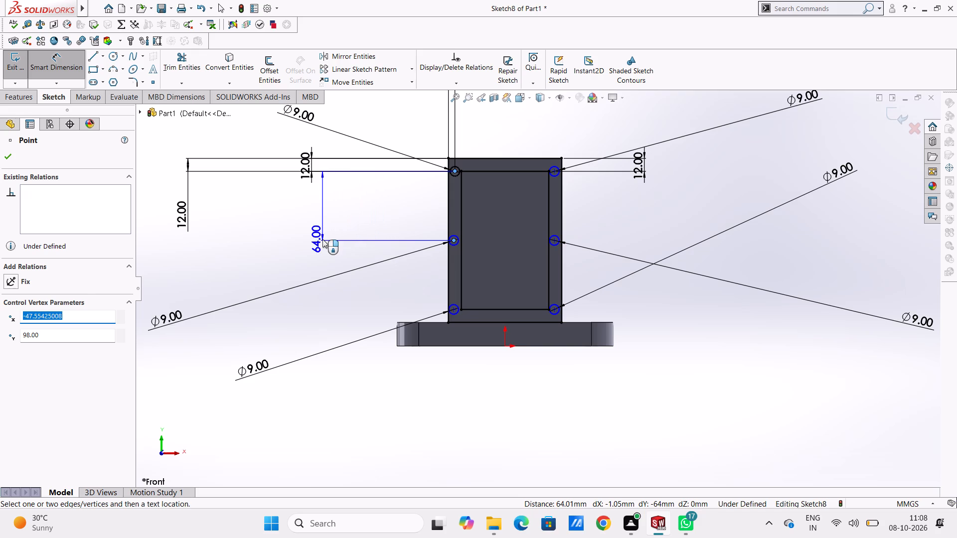
pyautogui.click(322, 239)
pyautogui.click(279, 226)
pyautogui.click(259, 233)
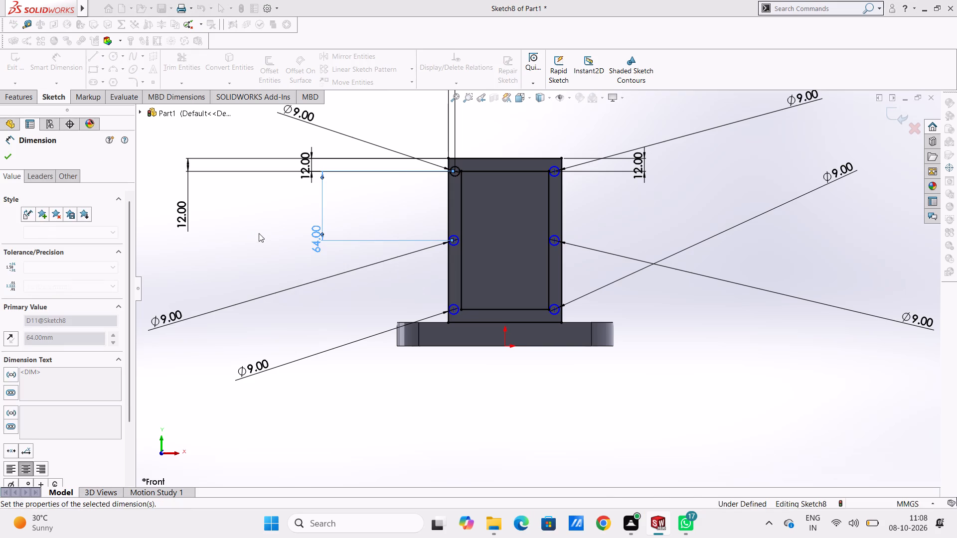
# Dimension the vertical spacing between the middle-left and lower-left circle centres, placing the dimension outside the wall's left edge.
pyautogui.click(455, 241)
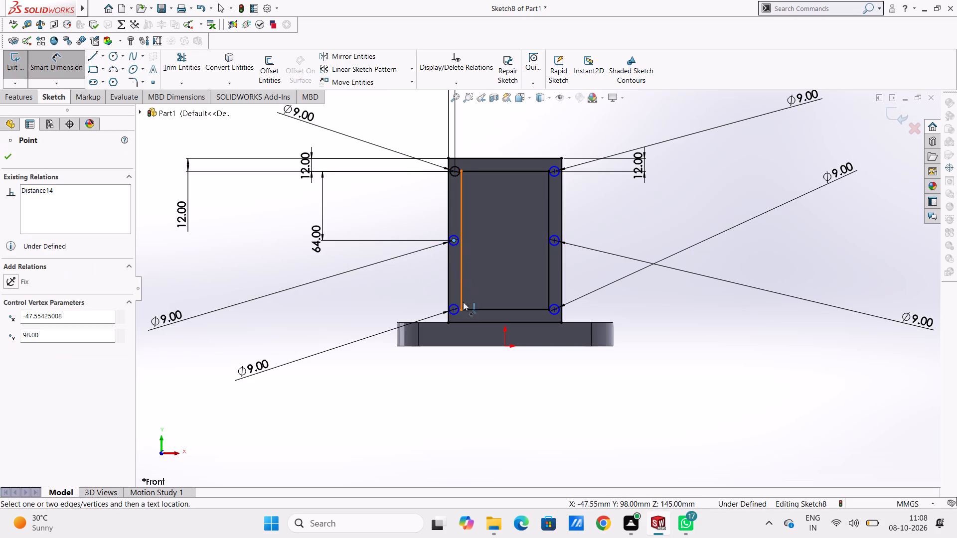
pyautogui.click(453, 310)
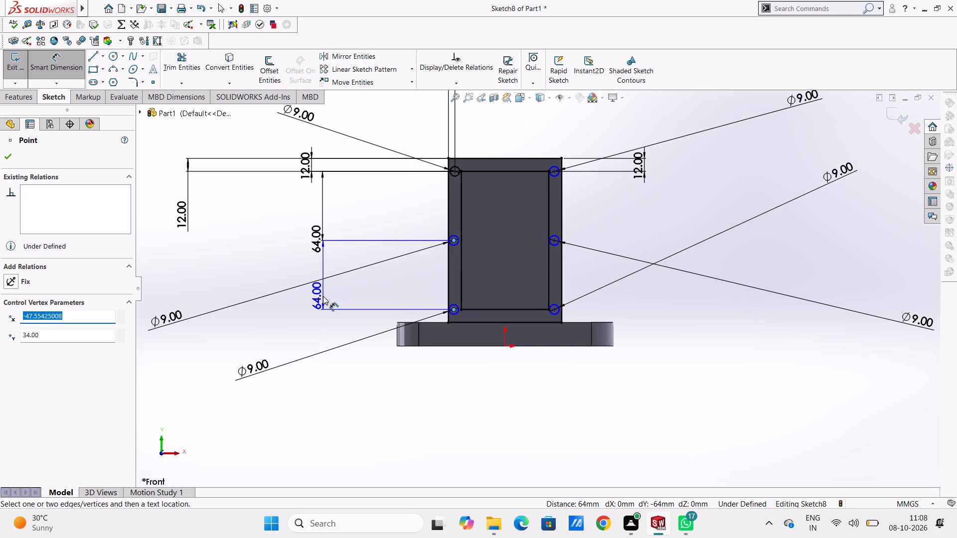
pyautogui.click(322, 297)
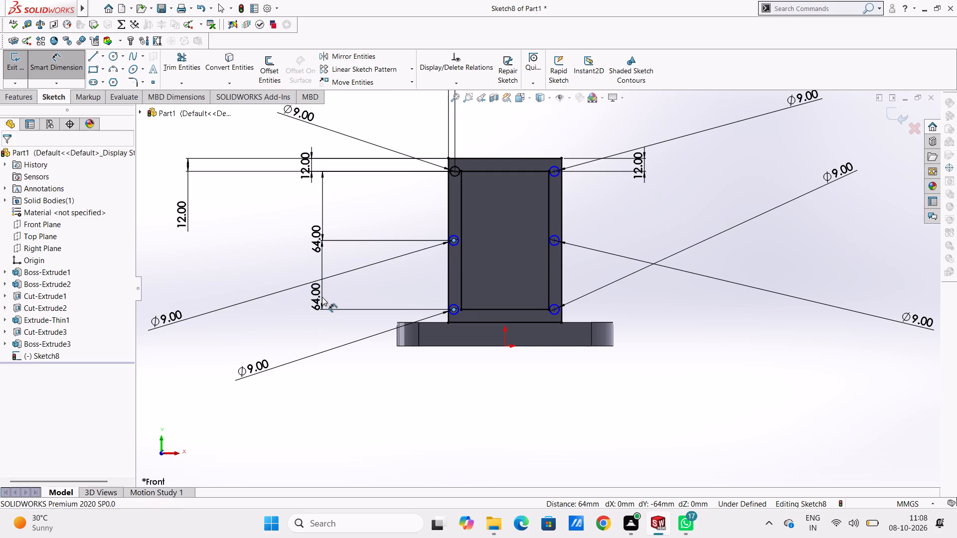
pyautogui.click(281, 284)
pyautogui.click(264, 267)
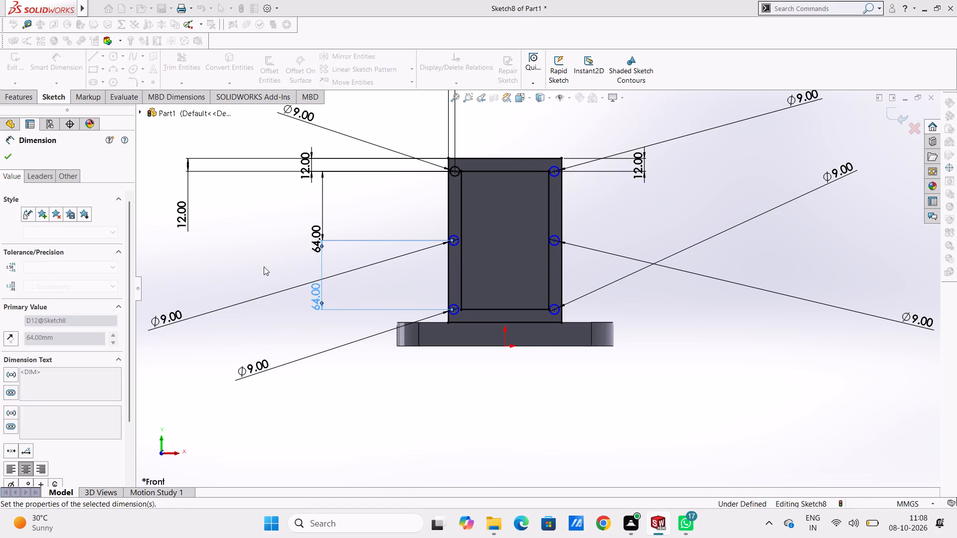
# Dimension the vertical spacing between the upper-right and middle-right circle centres, placing the dimension outside the wall's right edge.
pyautogui.click(554, 174)
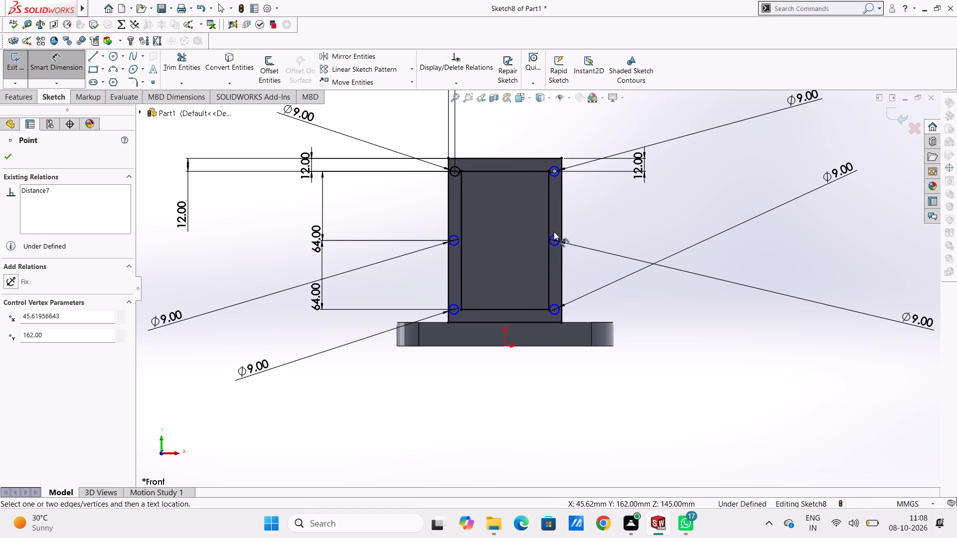
pyautogui.click(555, 241)
pyautogui.click(710, 215)
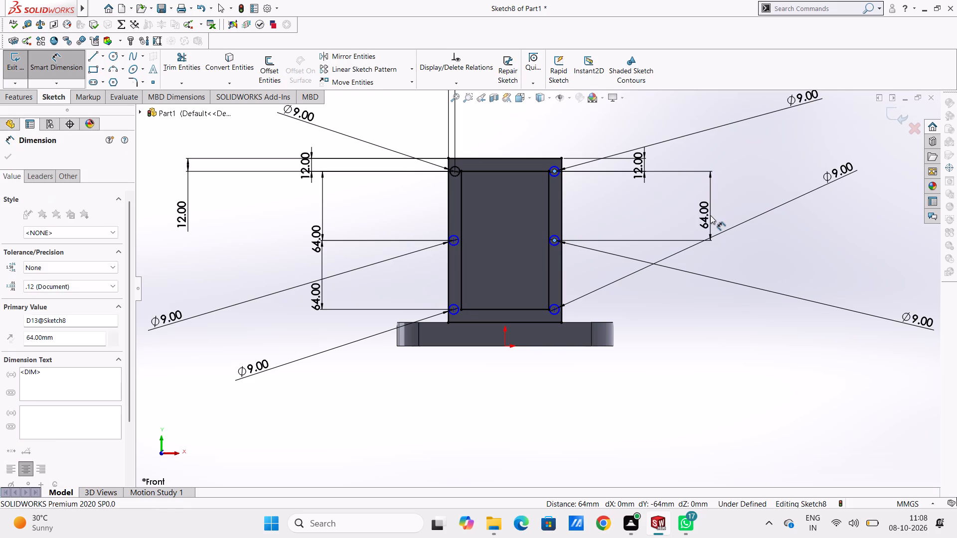
pyautogui.click(666, 202)
pyautogui.click(636, 201)
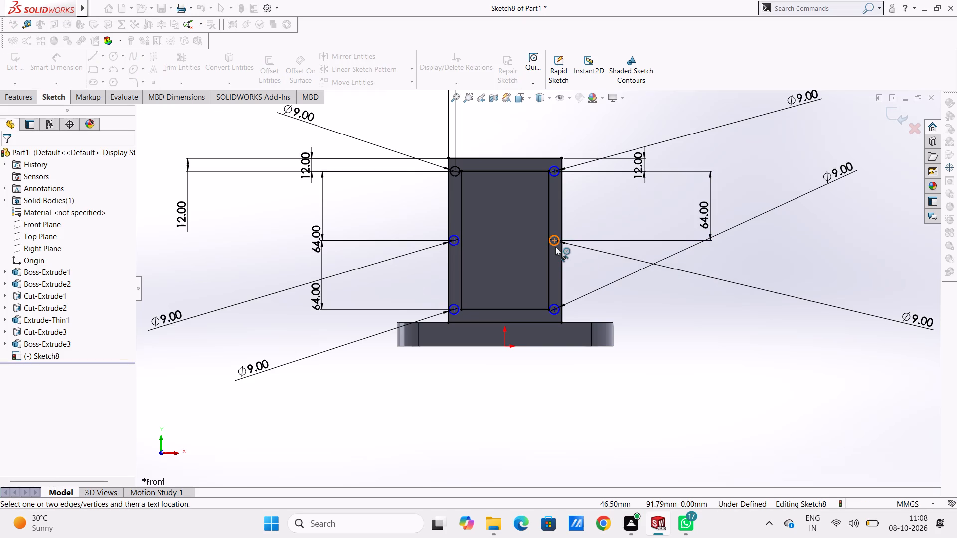
# Dimension the vertical spacing between the middle-right and lower-right circle centres, placing the dimension outside the wall's right edge.
pyautogui.click(555, 242)
pyautogui.click(555, 308)
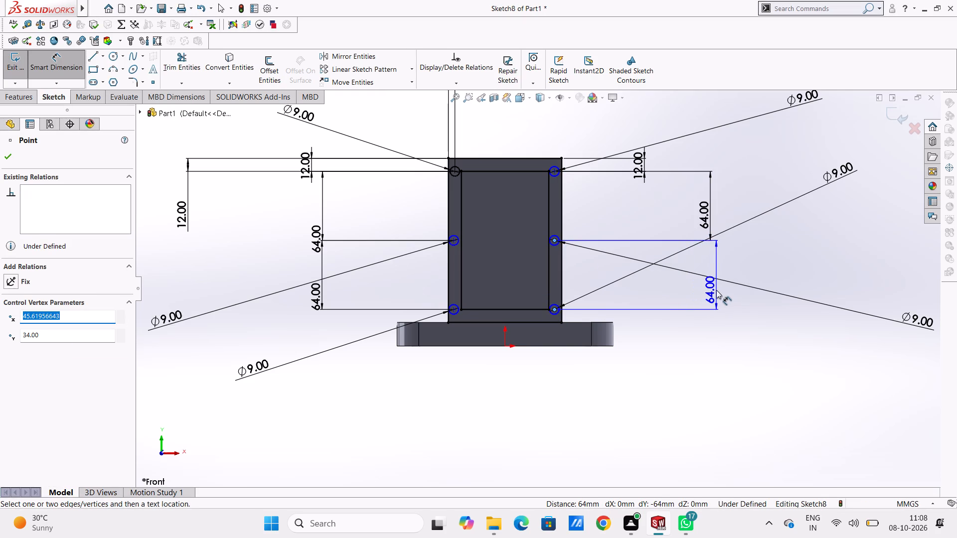
pyautogui.click(716, 290)
pyautogui.click(673, 276)
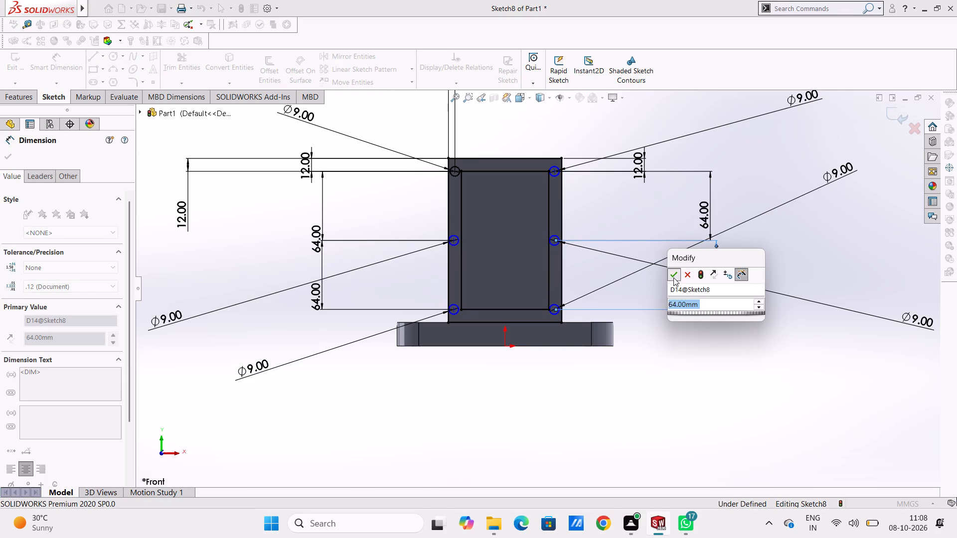
pyautogui.click(662, 282)
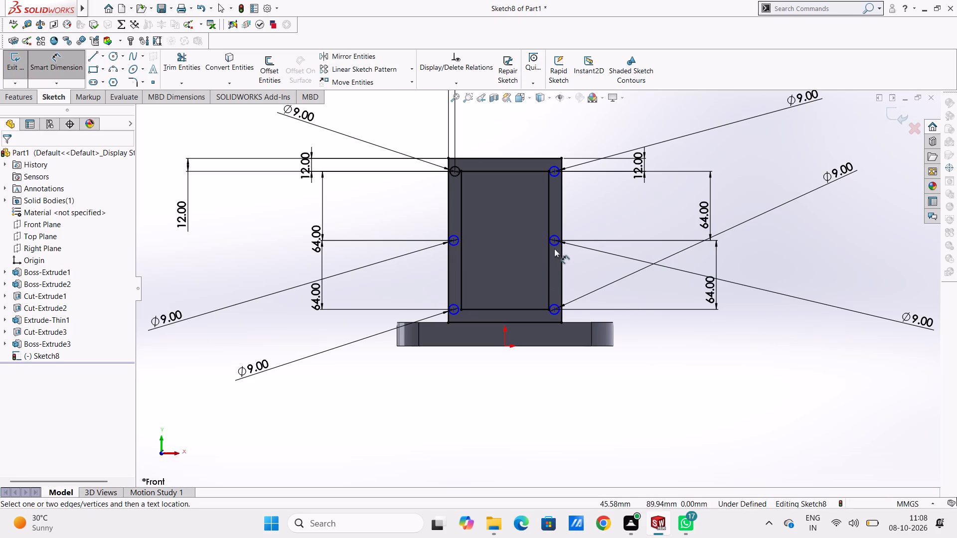
# Dimension the upper-right circle's horizontal distance from the wall's right outer edge as 6 mm, placing the dimension above the wall.
pyautogui.scroll(-7, 552, 161)
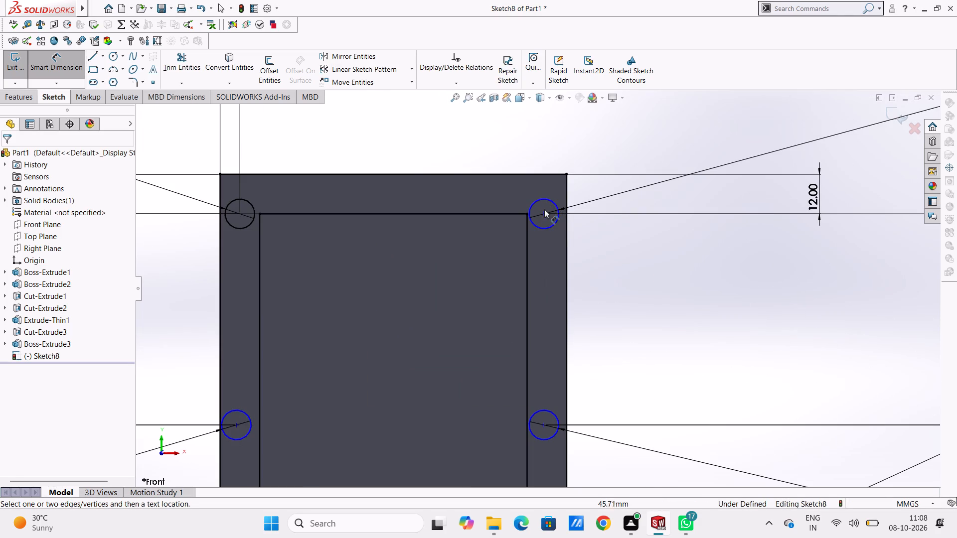
pyautogui.click(544, 216)
pyautogui.click(566, 200)
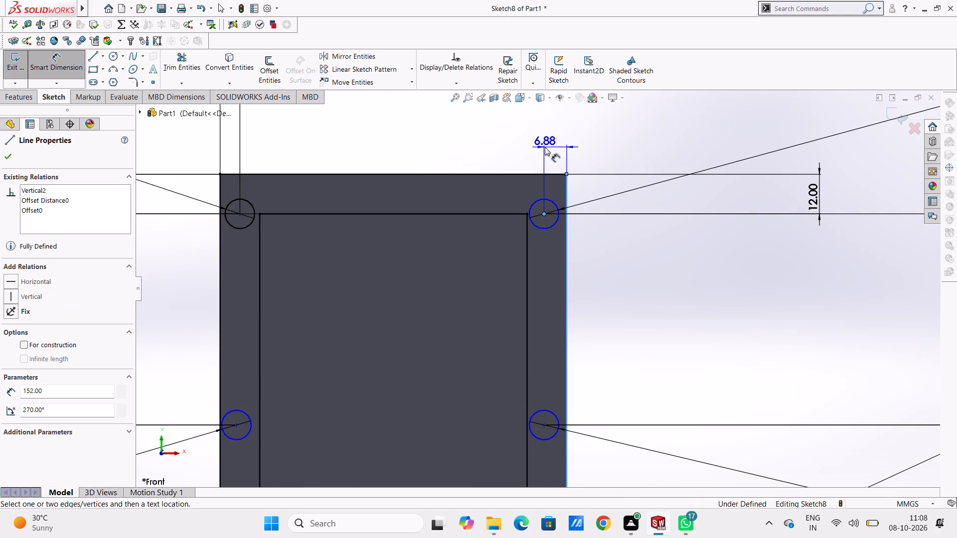
pyautogui.scroll(5, 544, 146)
pyautogui.click(547, 131)
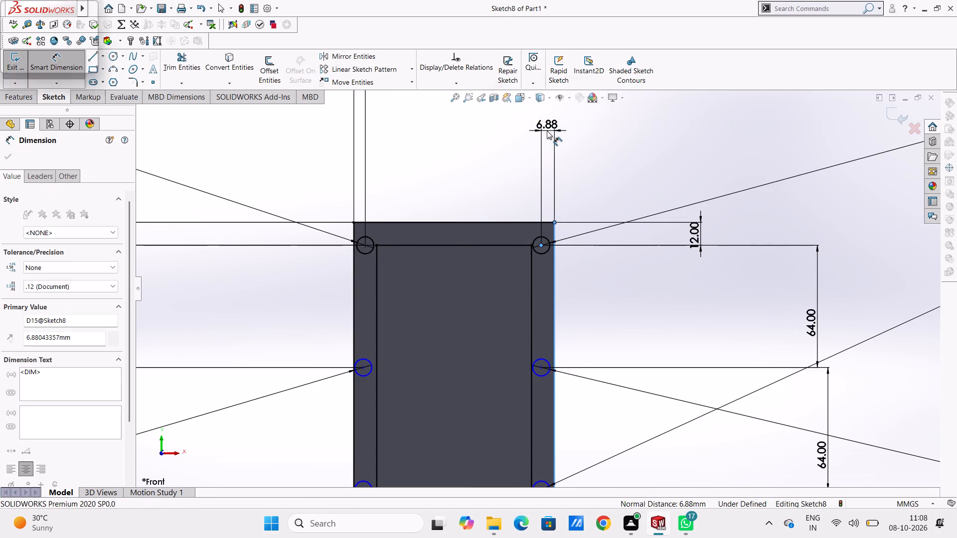
pyautogui.press('6')
pyautogui.press('Return')
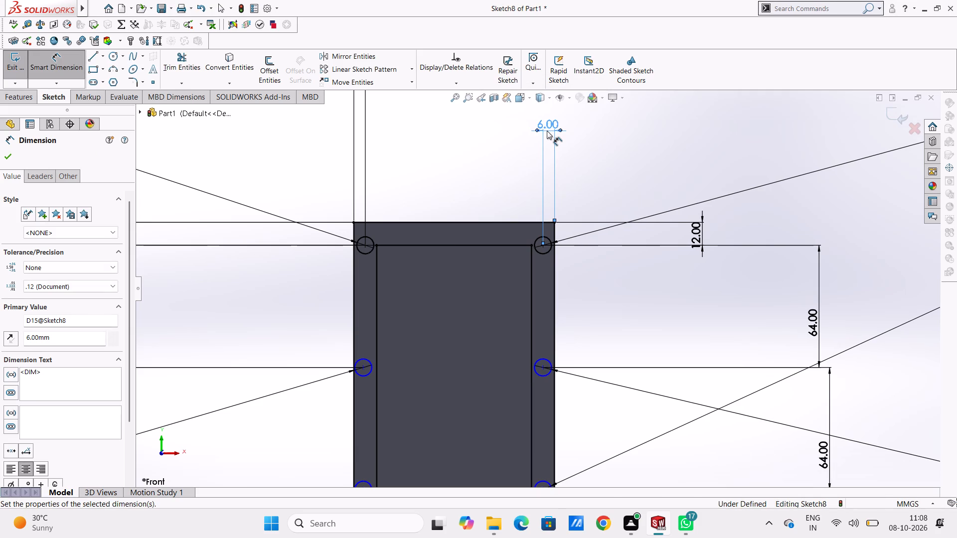
pyautogui.click(623, 282)
# Dimension the lower-right circle's horizontal distance from the wall's right outer edge, placing the dimension below the base plate.
pyautogui.scroll(4, 623, 282)
pyautogui.scroll(-1, 504, 459)
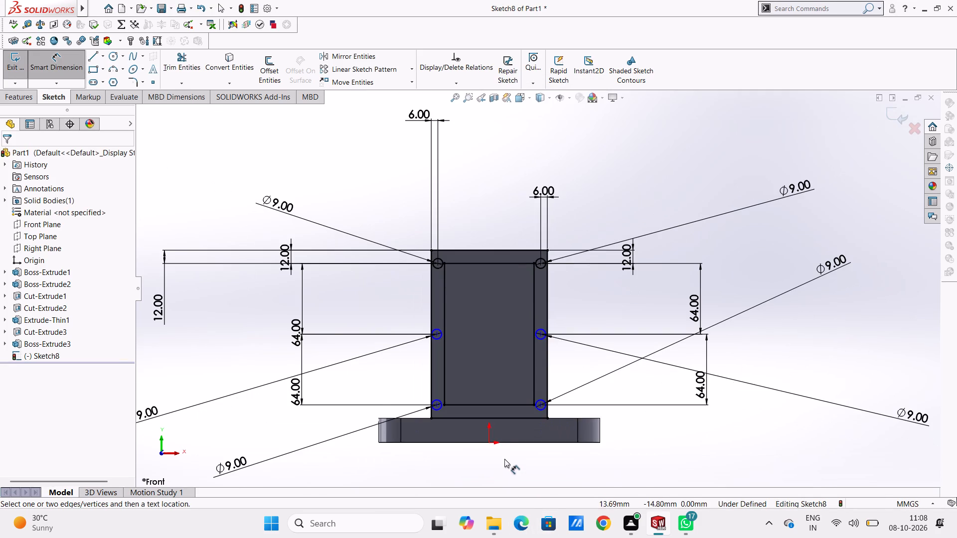
pyautogui.scroll(-2, 504, 459)
pyautogui.click(575, 334)
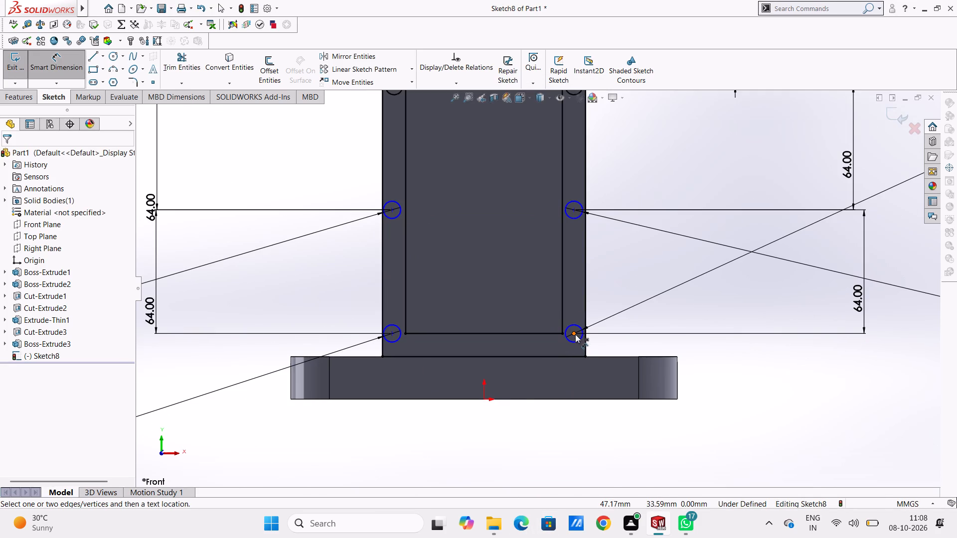
pyautogui.click(587, 309)
pyautogui.scroll(3, 593, 434)
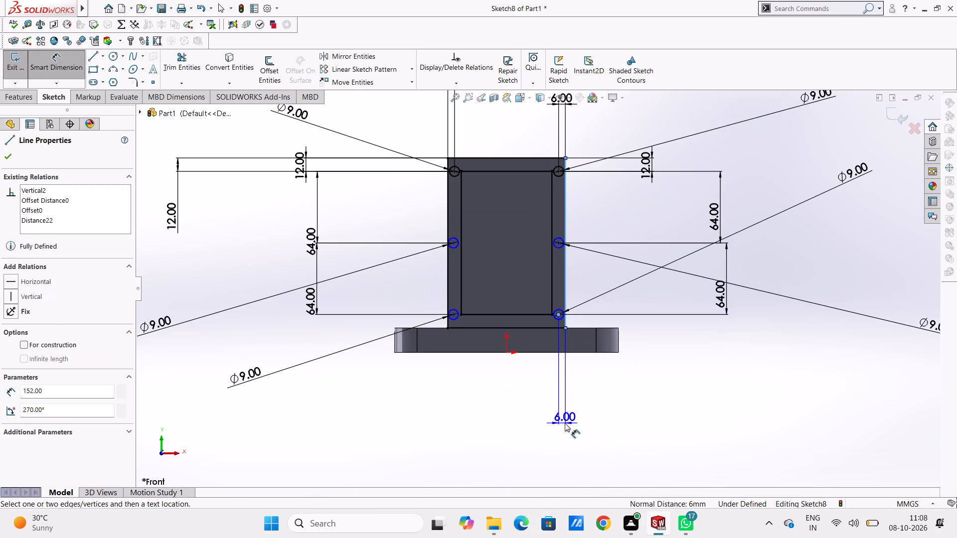
pyautogui.click(565, 423)
pyautogui.click(518, 407)
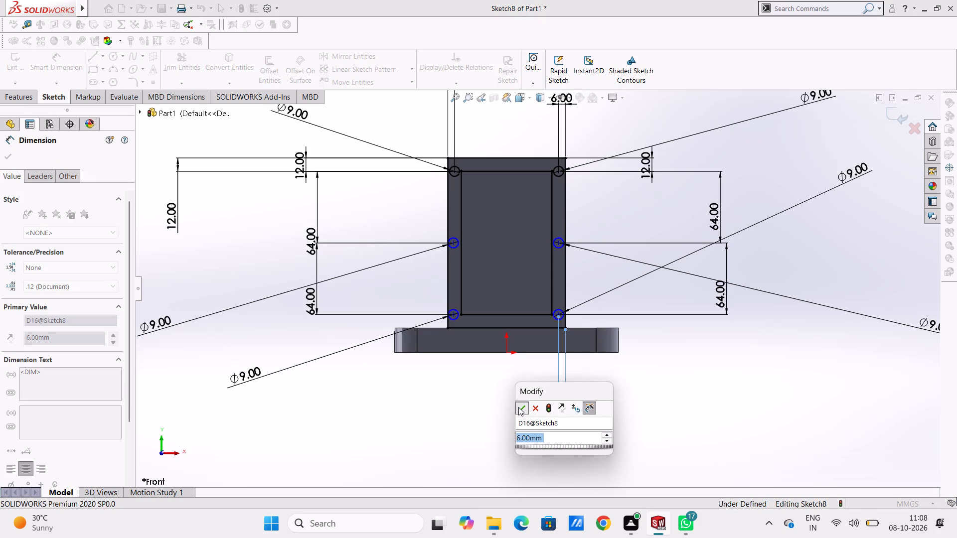
pyautogui.click(493, 415)
# Dimension the lower-left circle's horizontal distance from the wall's left outer edge as 6 mm, placing the dimension below the base plate.
pyautogui.scroll(-3, 555, 318)
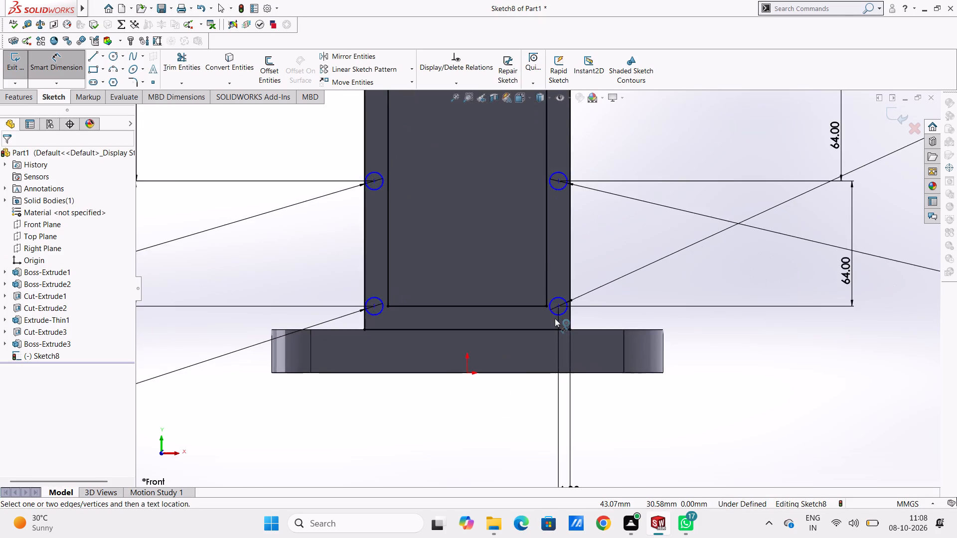
pyautogui.scroll(-3, 555, 318)
pyautogui.scroll(4, 350, 329)
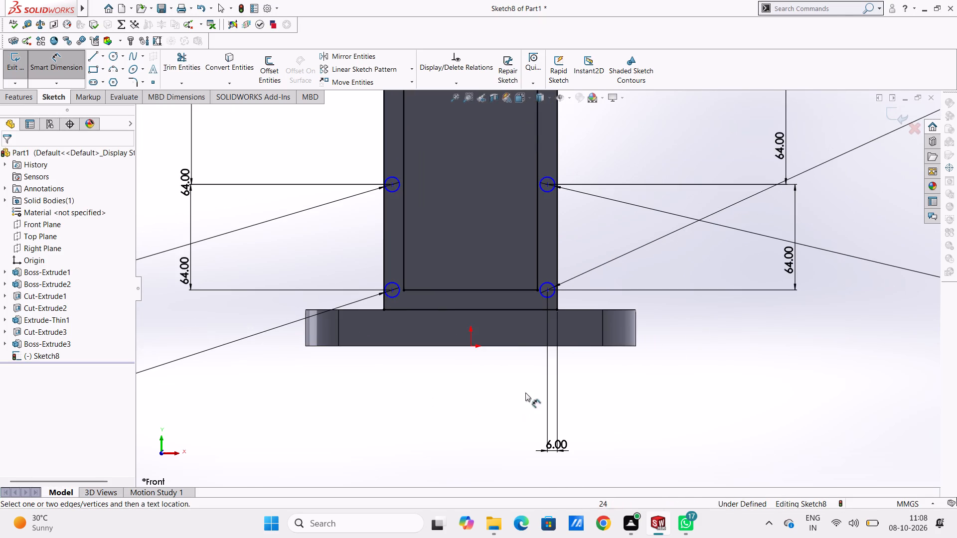
pyautogui.scroll(3, 510, 380)
pyautogui.scroll(-3, 487, 387)
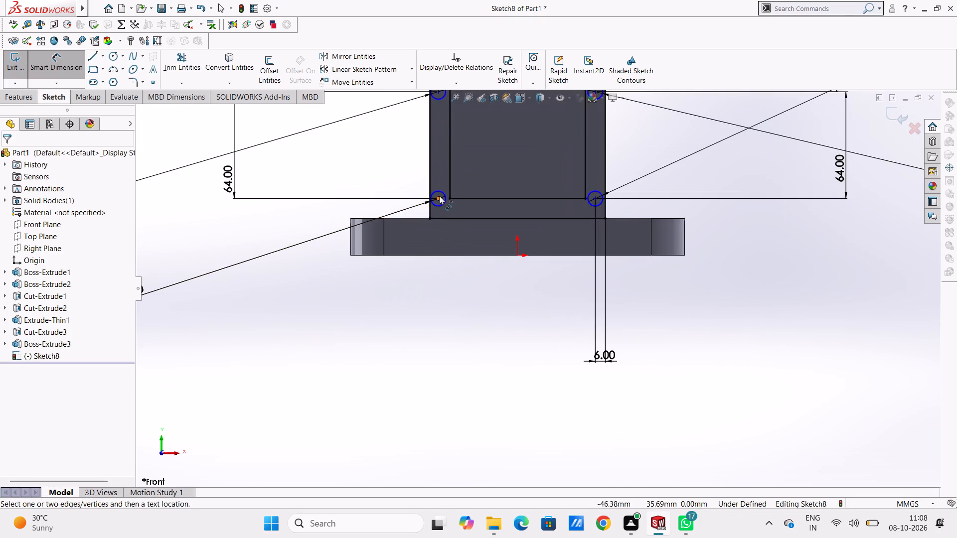
pyautogui.click(439, 196)
pyautogui.click(429, 173)
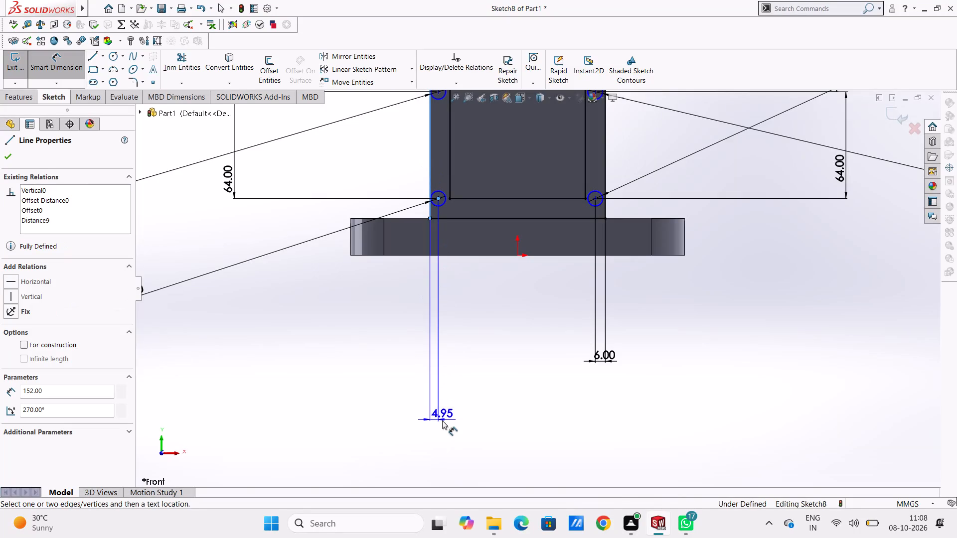
pyautogui.click(436, 426)
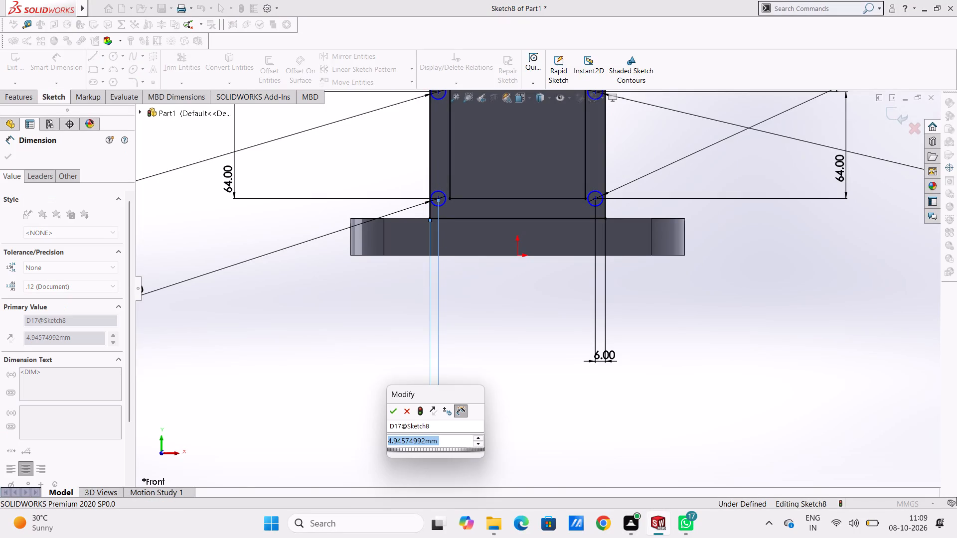
pyautogui.press('6')
pyautogui.press('Return')
pyautogui.click(384, 398)
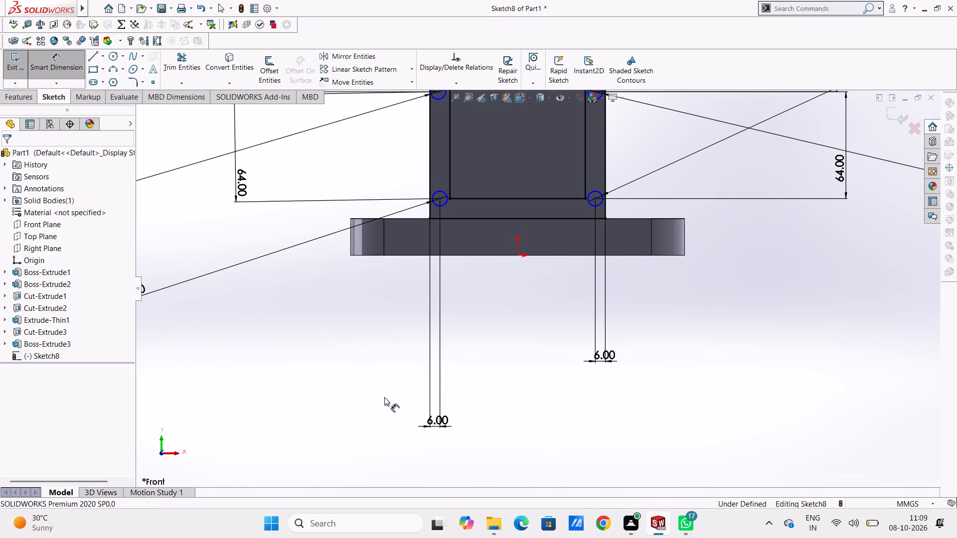
# Dimension the middle-left circle's horizontal distance from the inner rectangle's left edge as 6 mm, placing the dimension above the wall.
pyautogui.scroll(7, 384, 397)
pyautogui.scroll(-2, 506, 153)
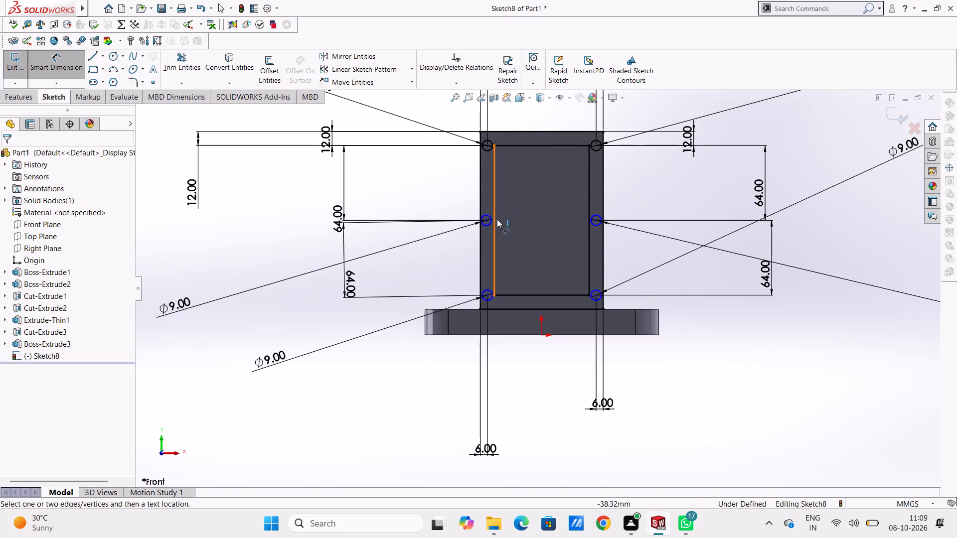
pyautogui.scroll(2, 517, 235)
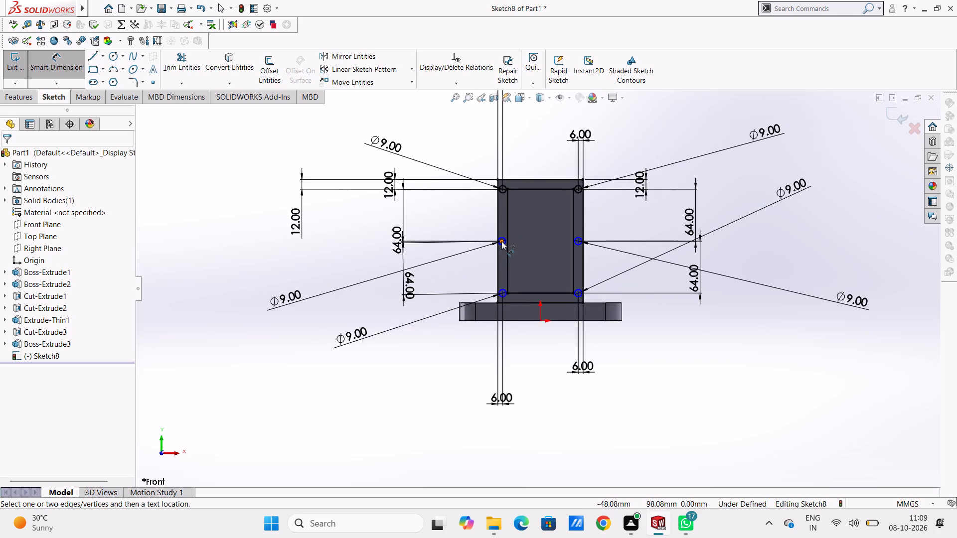
pyautogui.click(501, 241)
pyautogui.click(506, 234)
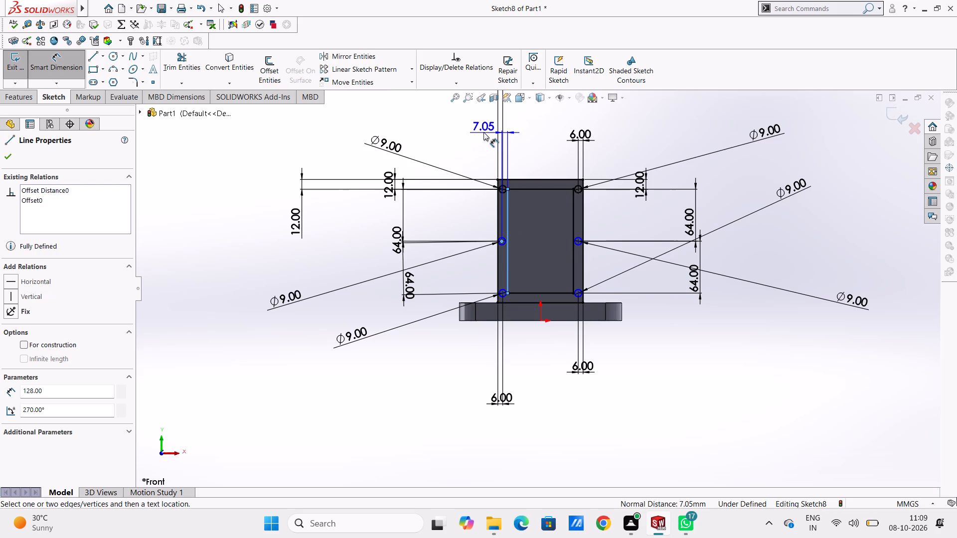
pyautogui.scroll(1, 483, 131)
pyautogui.click(483, 135)
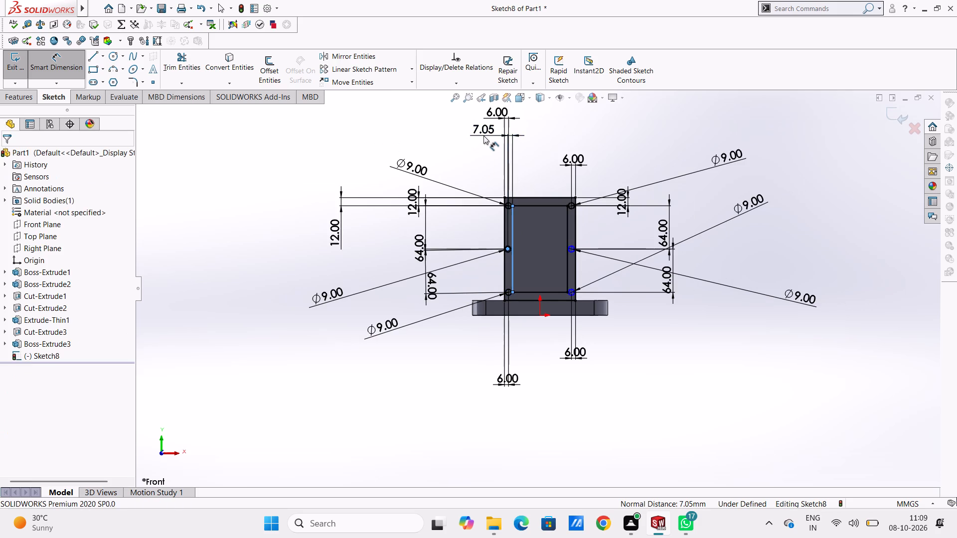
pyautogui.press('6')
pyautogui.press('Return')
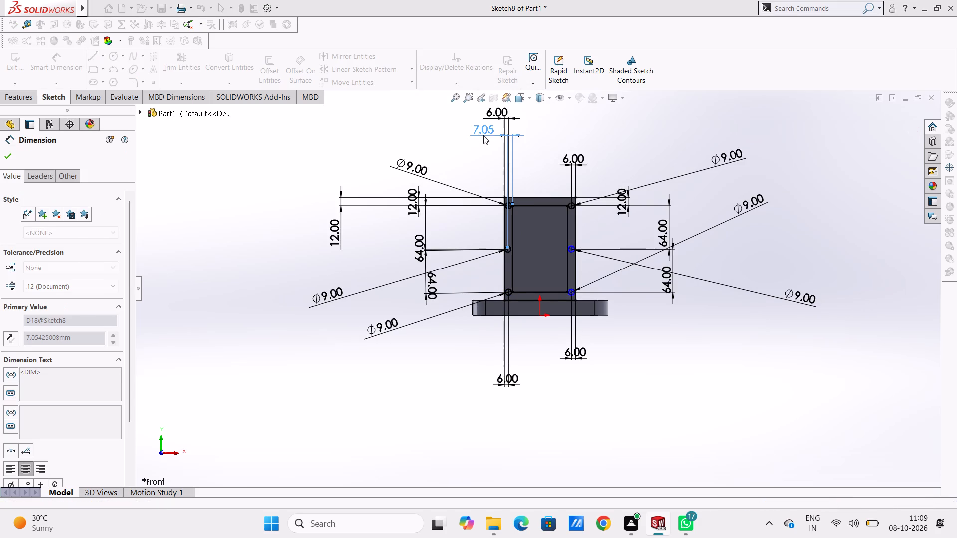
pyautogui.click(471, 172)
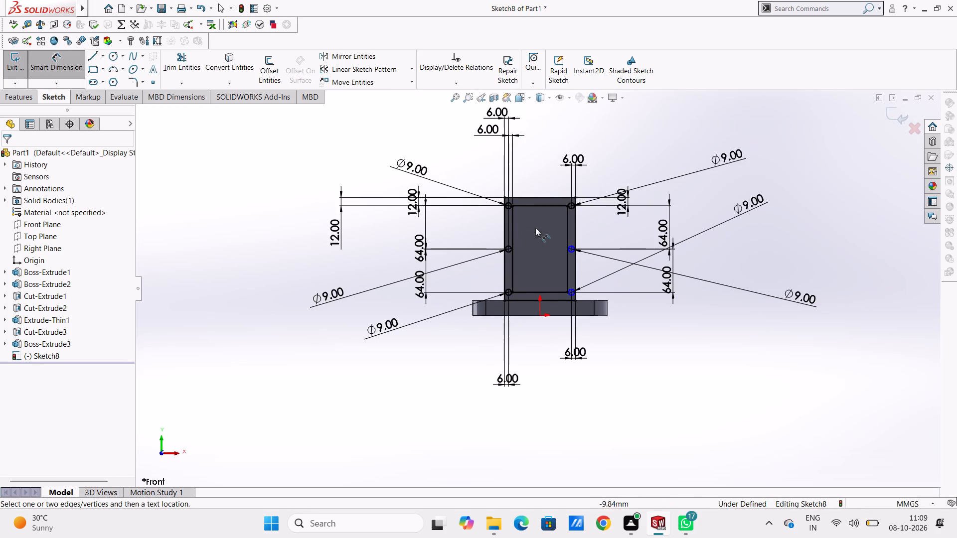
# Dimension the middle-right circle's horizontal distance from the wall's right outer edge, placing the dimension beside the wall.
pyautogui.scroll(-4, 578, 275)
pyautogui.click(555, 227)
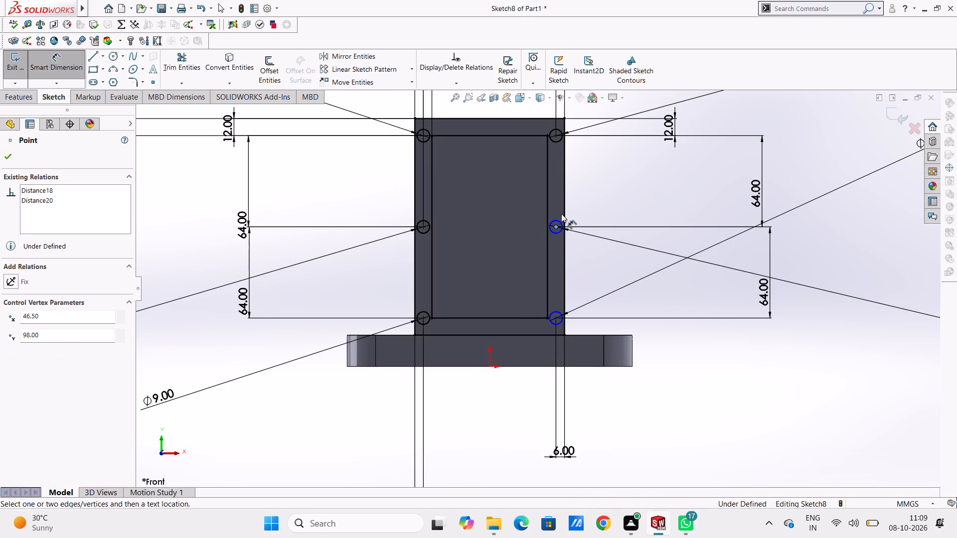
pyautogui.click(564, 214)
pyautogui.click(642, 184)
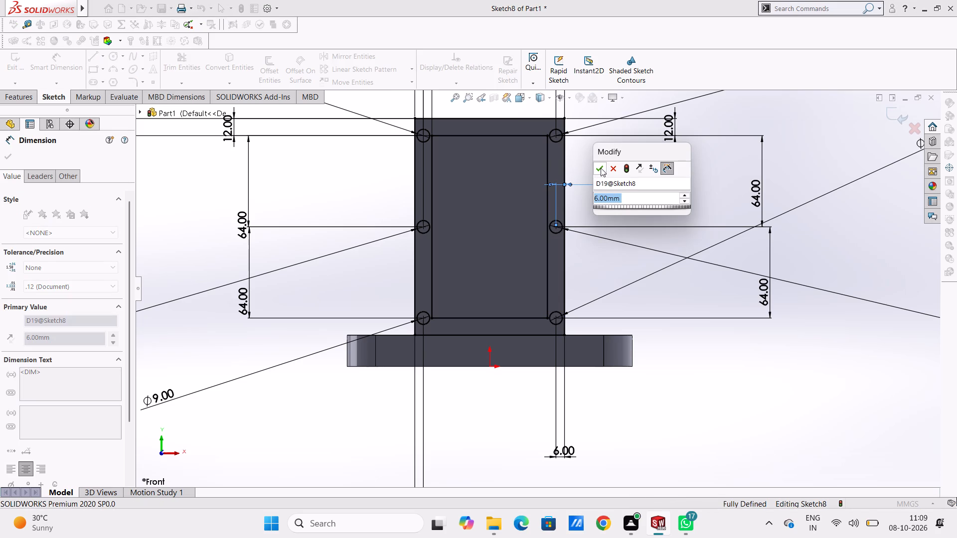
pyautogui.click(601, 168)
pyautogui.click(599, 168)
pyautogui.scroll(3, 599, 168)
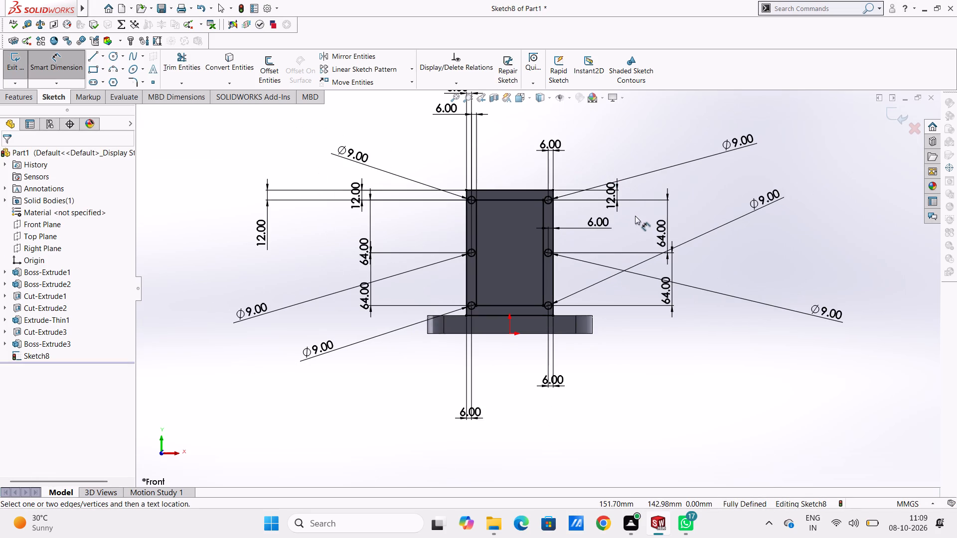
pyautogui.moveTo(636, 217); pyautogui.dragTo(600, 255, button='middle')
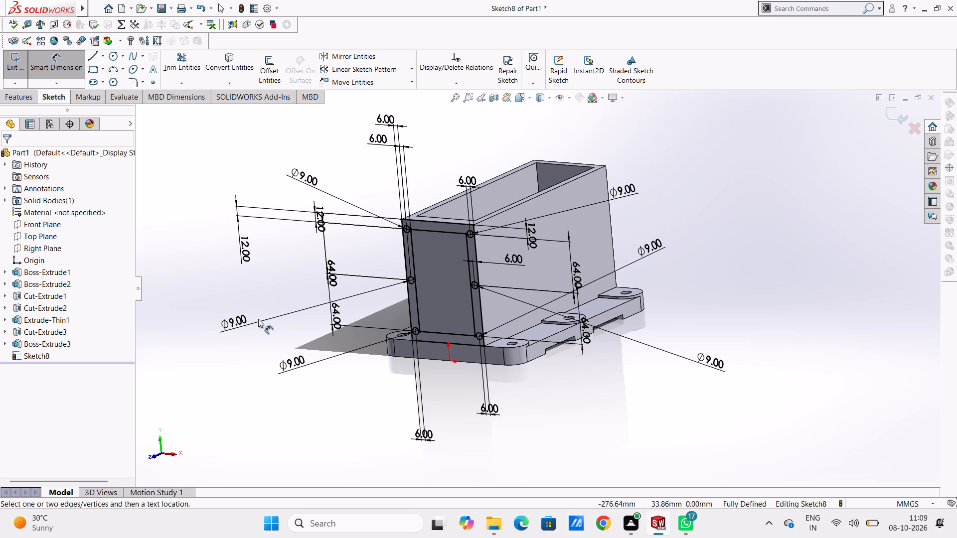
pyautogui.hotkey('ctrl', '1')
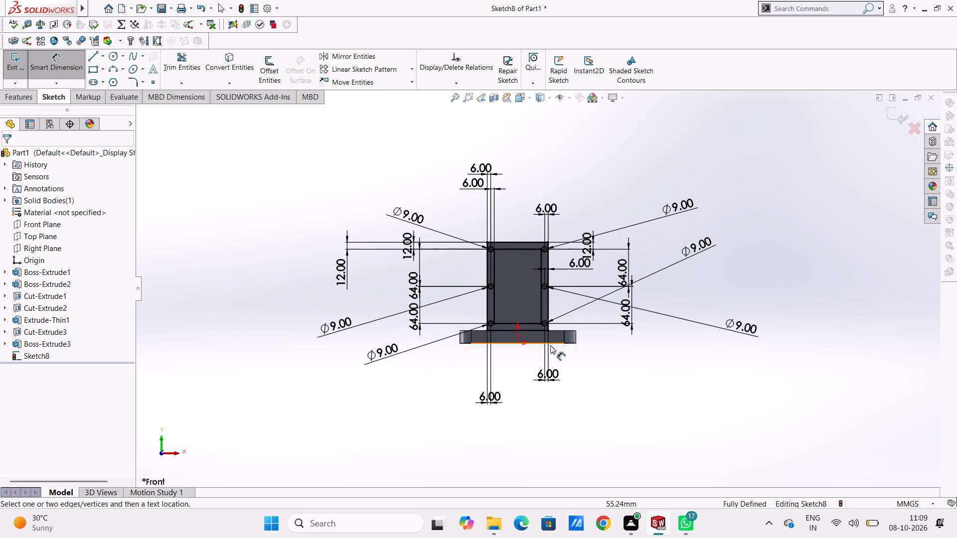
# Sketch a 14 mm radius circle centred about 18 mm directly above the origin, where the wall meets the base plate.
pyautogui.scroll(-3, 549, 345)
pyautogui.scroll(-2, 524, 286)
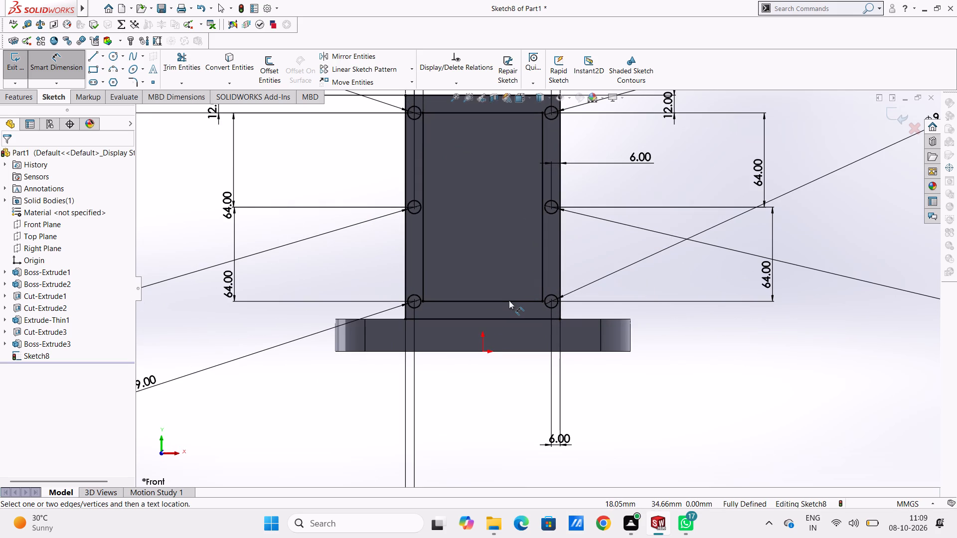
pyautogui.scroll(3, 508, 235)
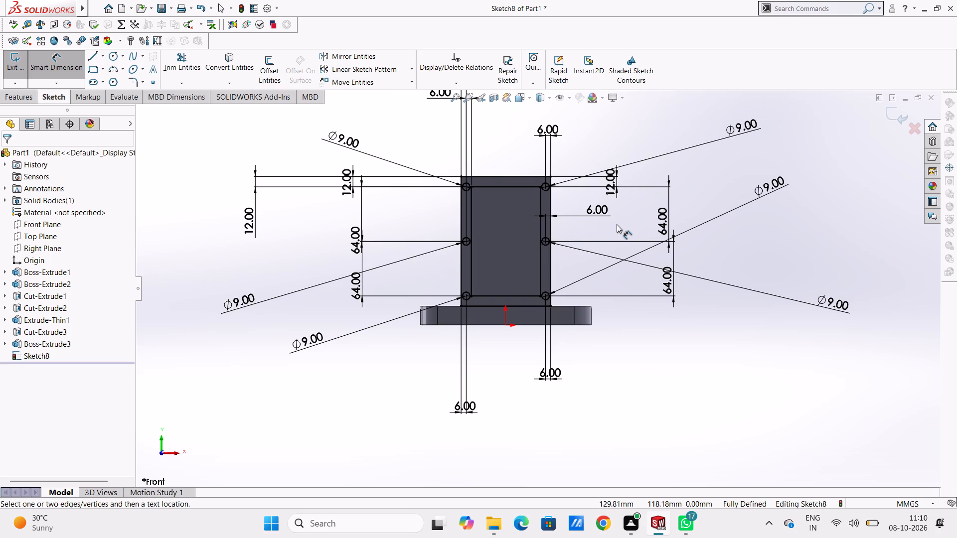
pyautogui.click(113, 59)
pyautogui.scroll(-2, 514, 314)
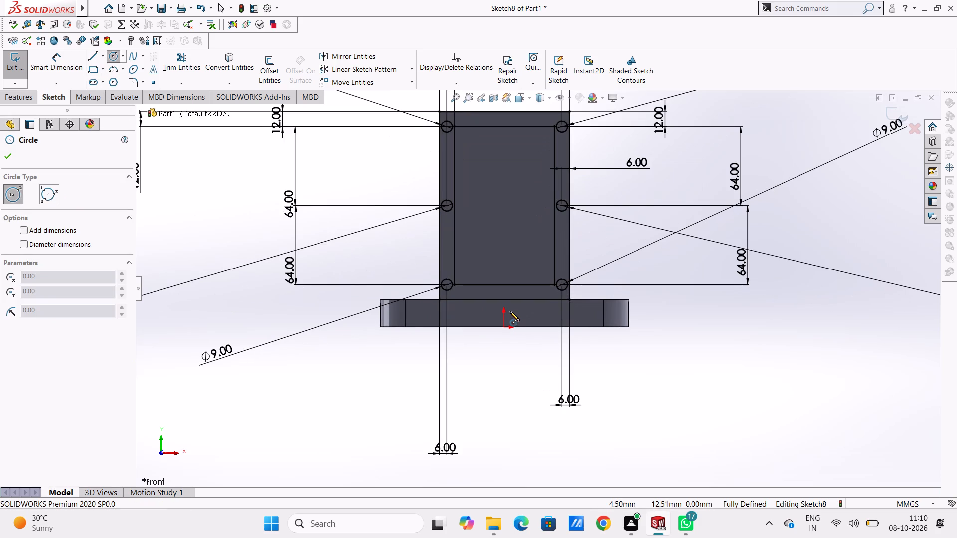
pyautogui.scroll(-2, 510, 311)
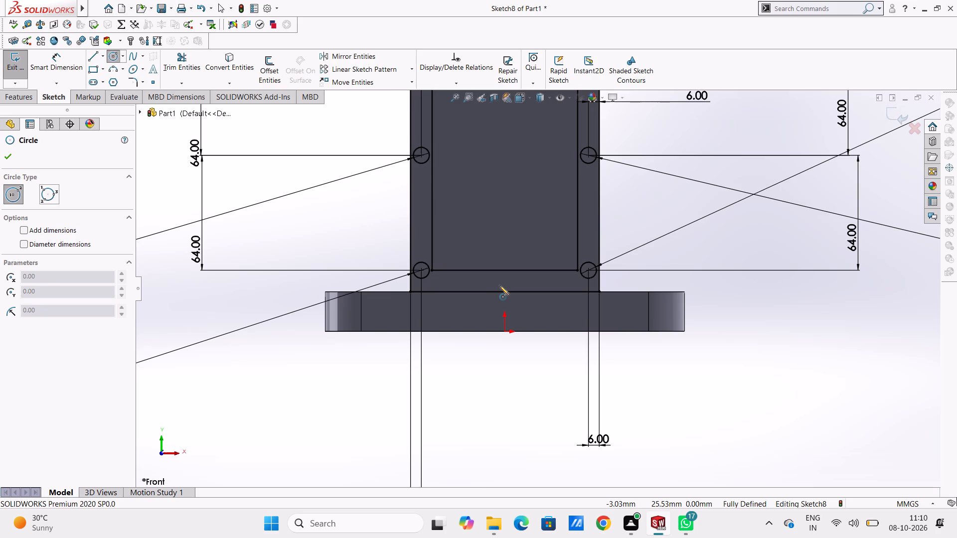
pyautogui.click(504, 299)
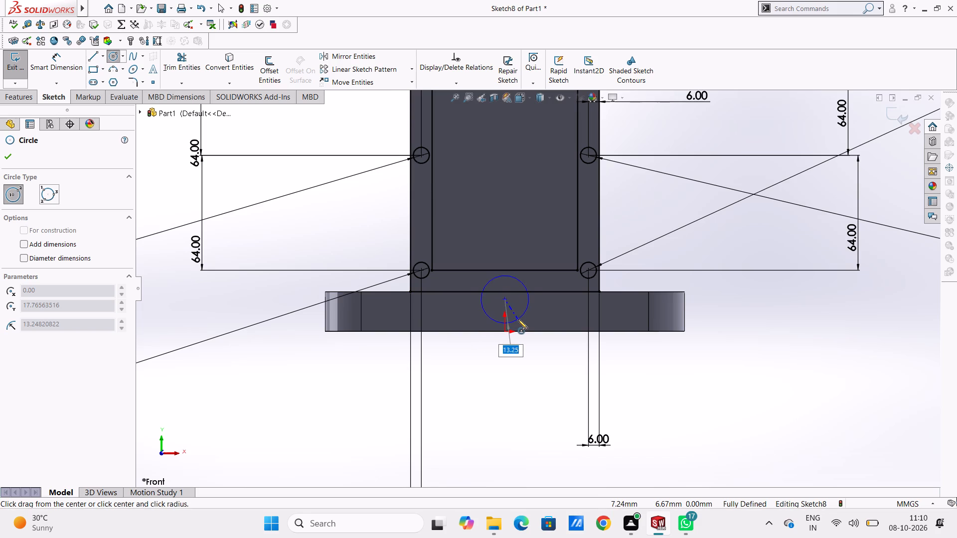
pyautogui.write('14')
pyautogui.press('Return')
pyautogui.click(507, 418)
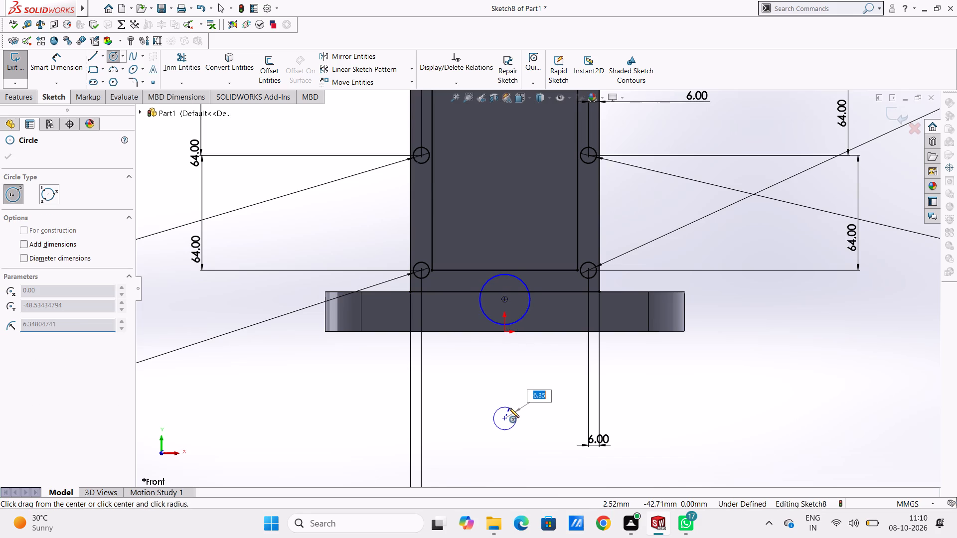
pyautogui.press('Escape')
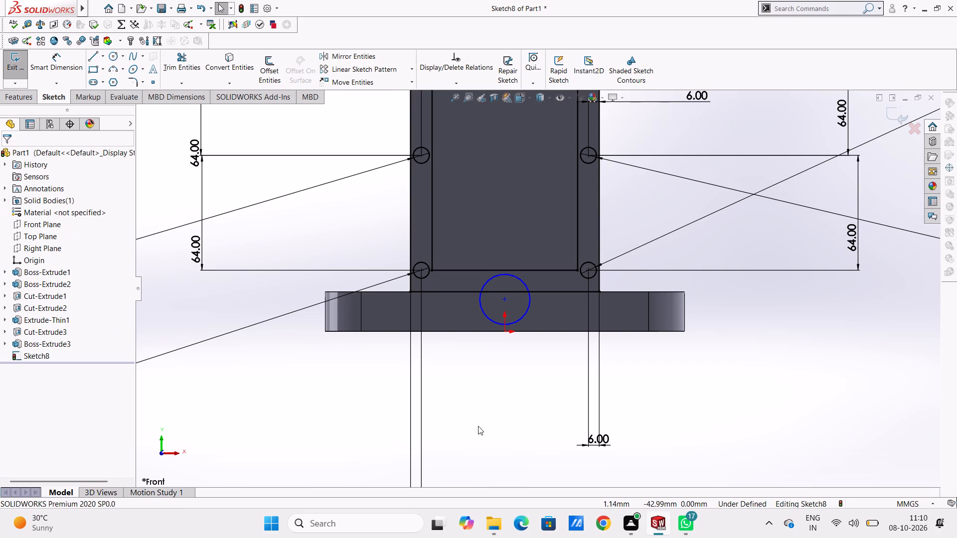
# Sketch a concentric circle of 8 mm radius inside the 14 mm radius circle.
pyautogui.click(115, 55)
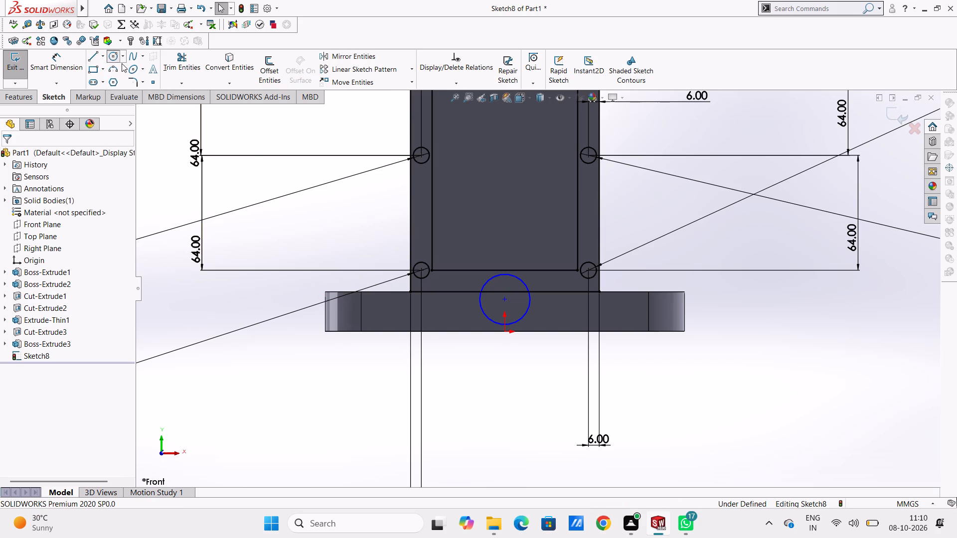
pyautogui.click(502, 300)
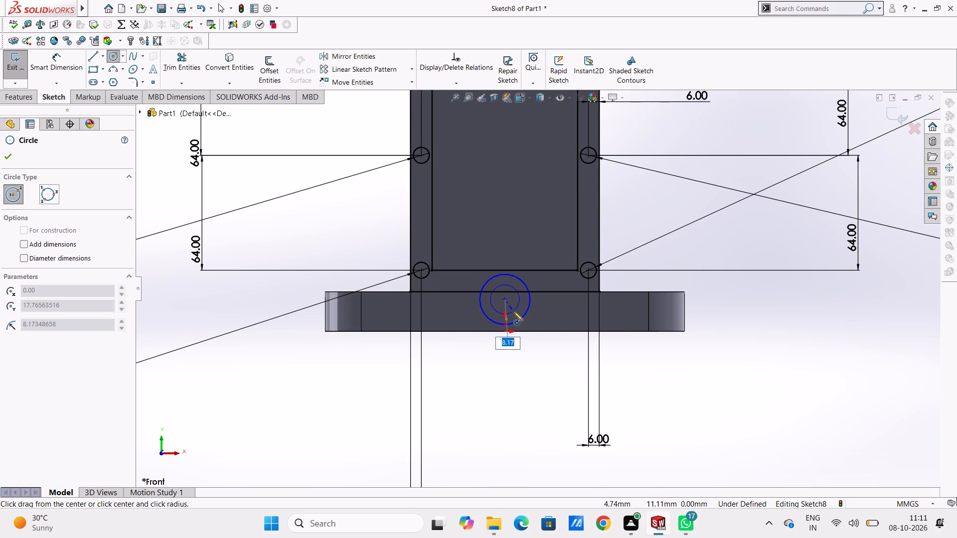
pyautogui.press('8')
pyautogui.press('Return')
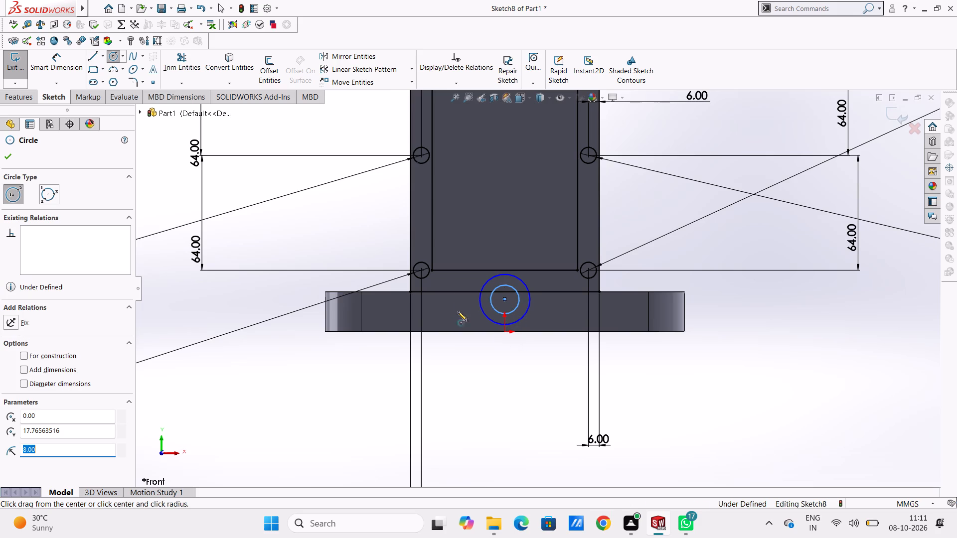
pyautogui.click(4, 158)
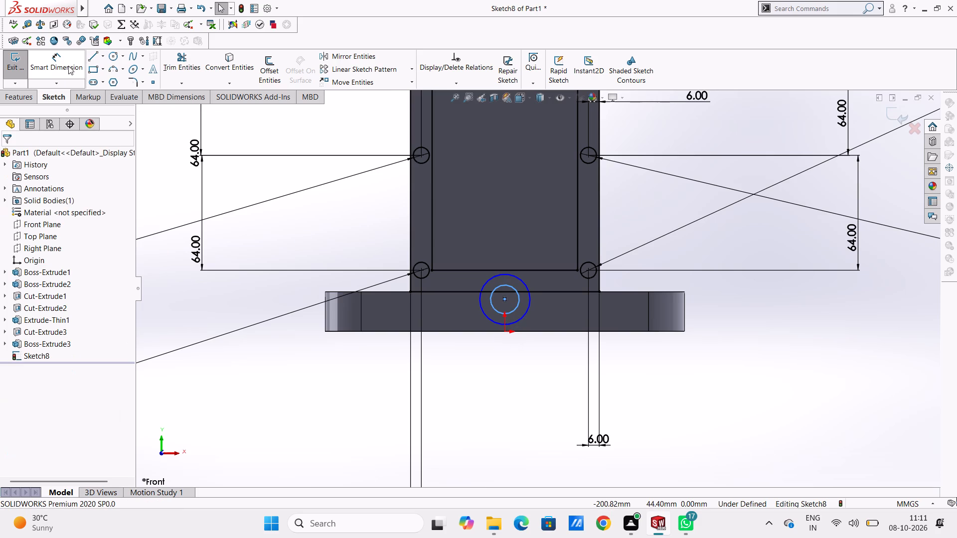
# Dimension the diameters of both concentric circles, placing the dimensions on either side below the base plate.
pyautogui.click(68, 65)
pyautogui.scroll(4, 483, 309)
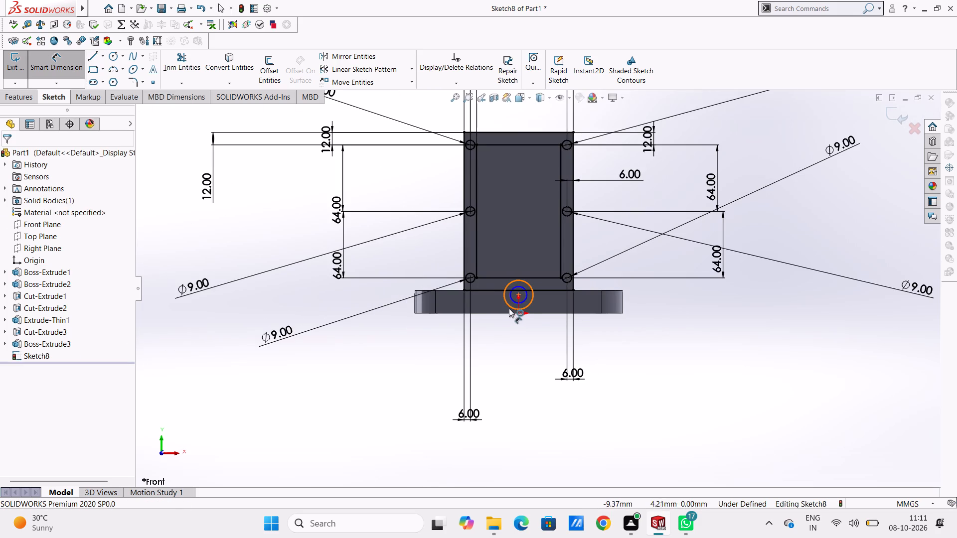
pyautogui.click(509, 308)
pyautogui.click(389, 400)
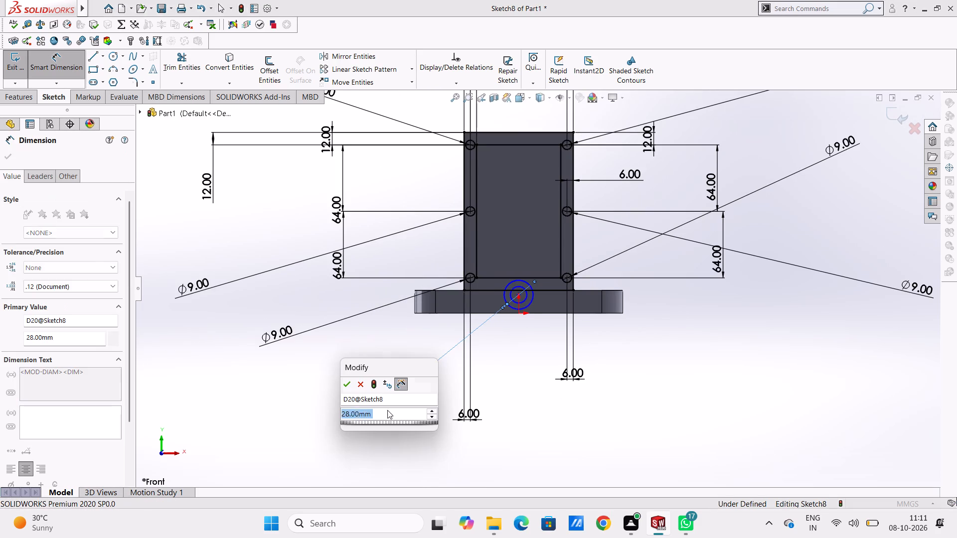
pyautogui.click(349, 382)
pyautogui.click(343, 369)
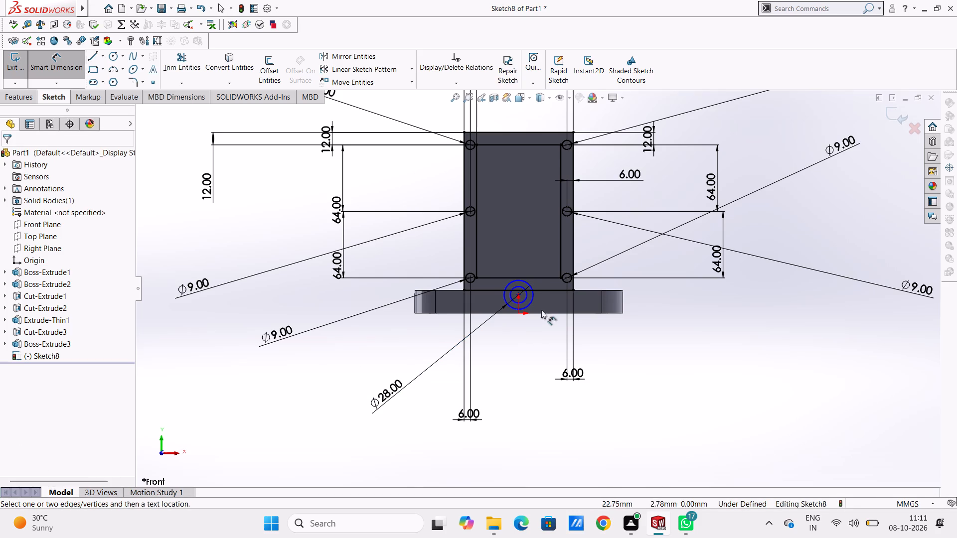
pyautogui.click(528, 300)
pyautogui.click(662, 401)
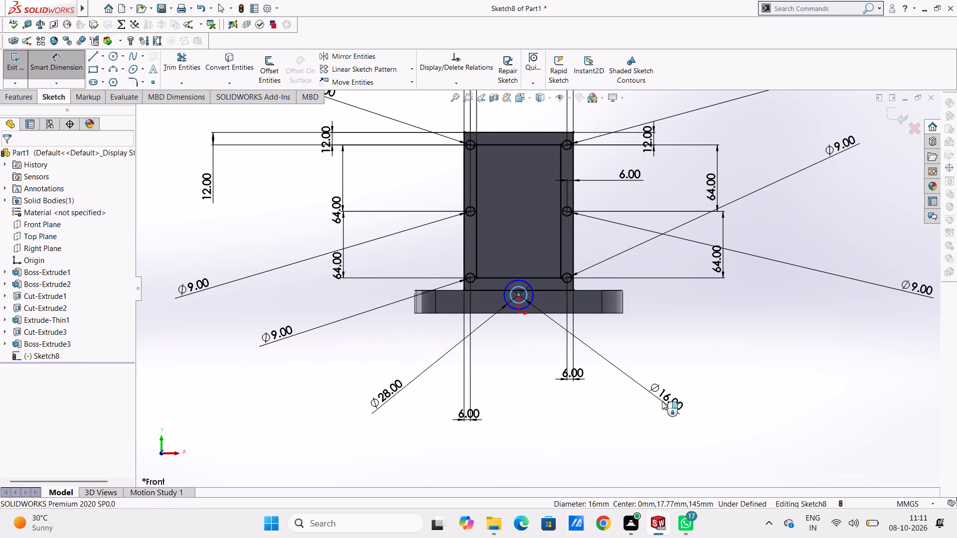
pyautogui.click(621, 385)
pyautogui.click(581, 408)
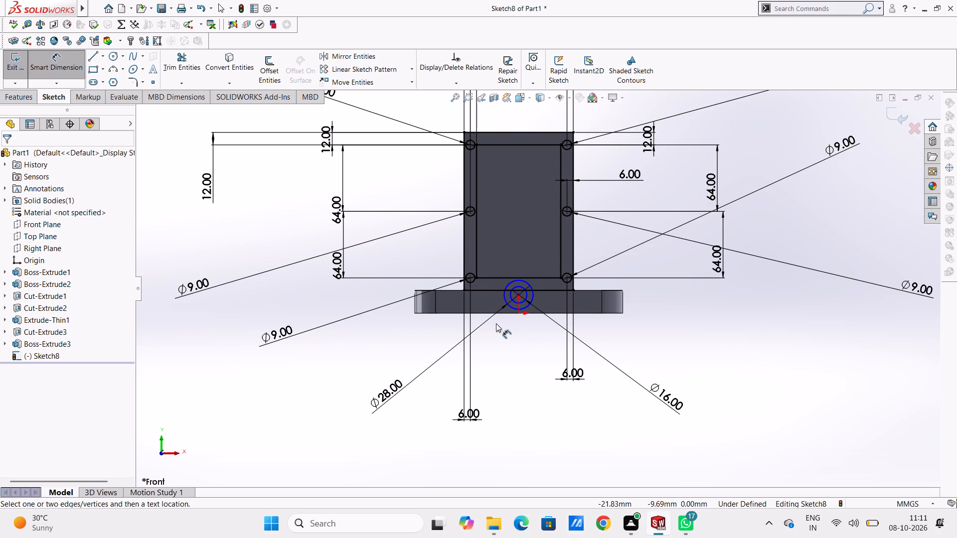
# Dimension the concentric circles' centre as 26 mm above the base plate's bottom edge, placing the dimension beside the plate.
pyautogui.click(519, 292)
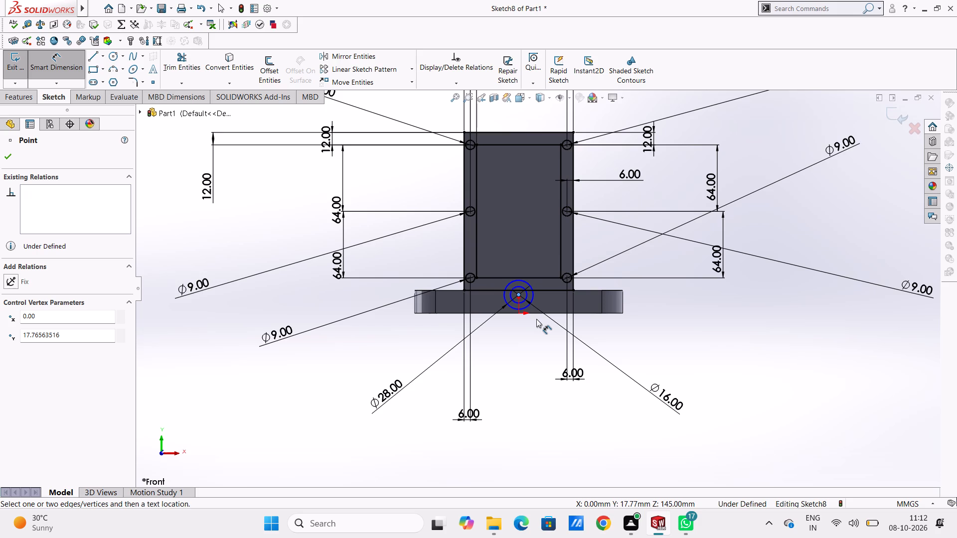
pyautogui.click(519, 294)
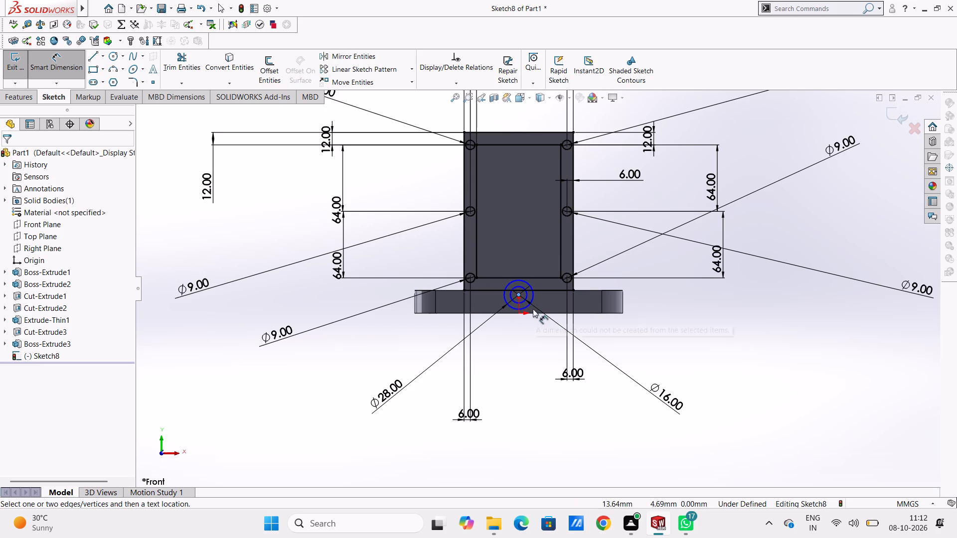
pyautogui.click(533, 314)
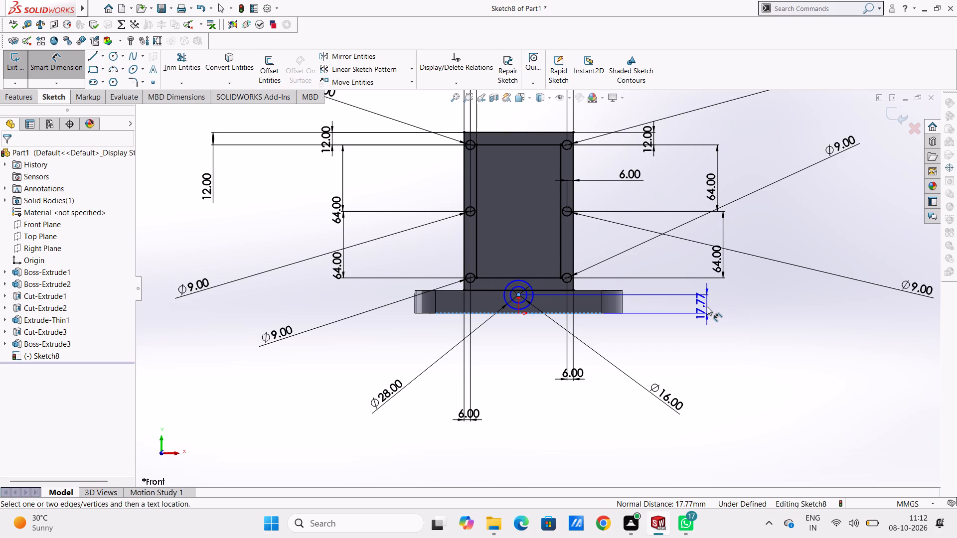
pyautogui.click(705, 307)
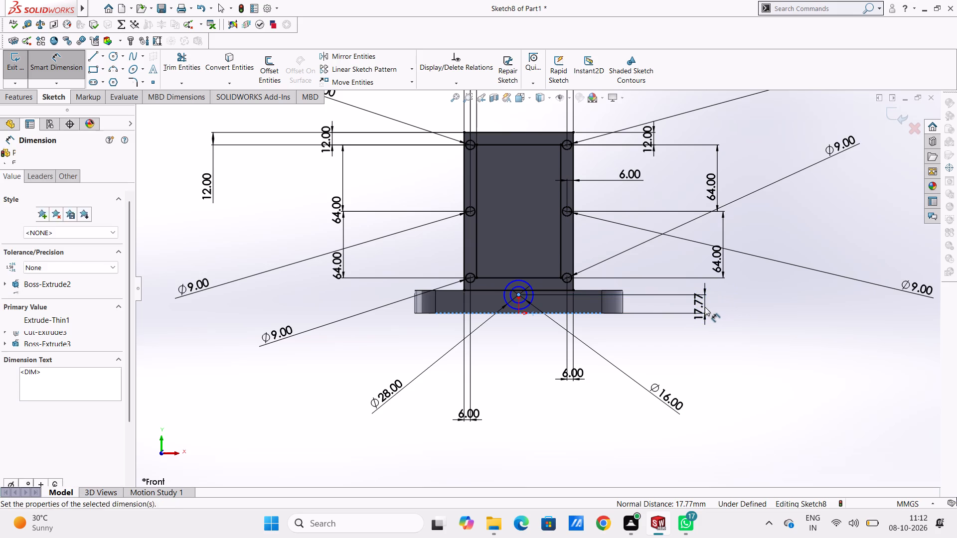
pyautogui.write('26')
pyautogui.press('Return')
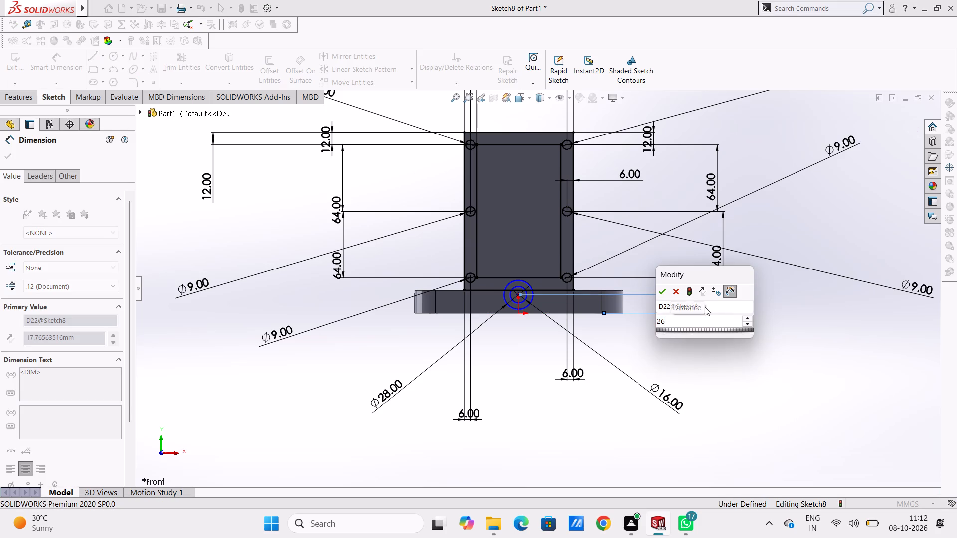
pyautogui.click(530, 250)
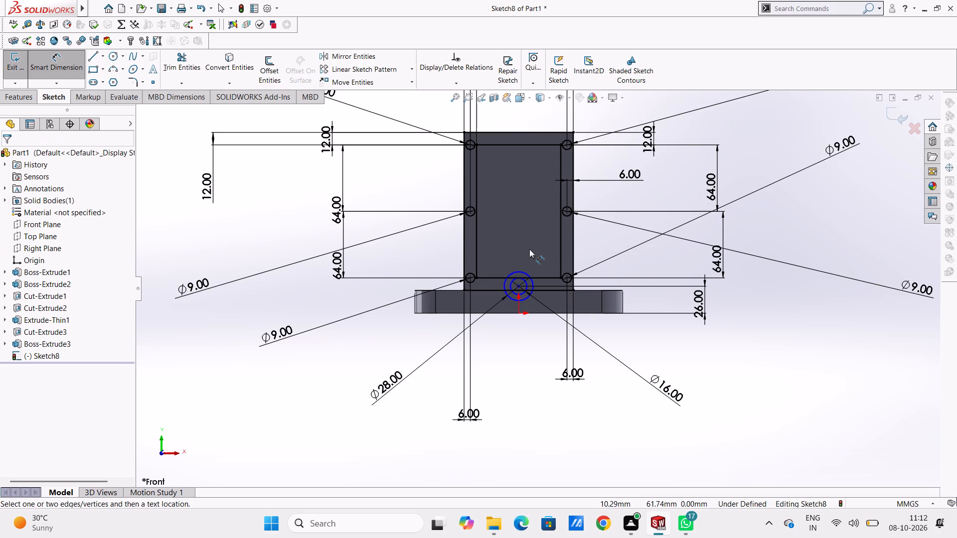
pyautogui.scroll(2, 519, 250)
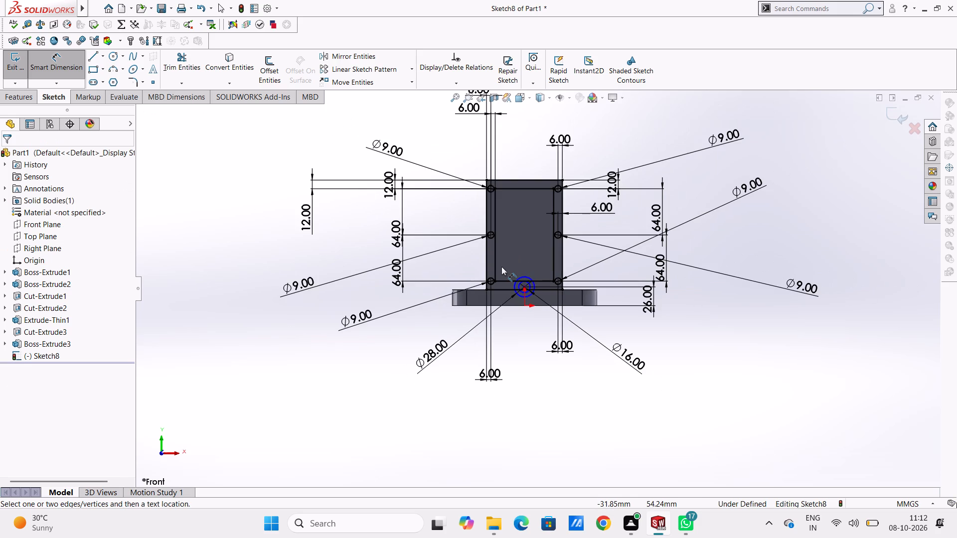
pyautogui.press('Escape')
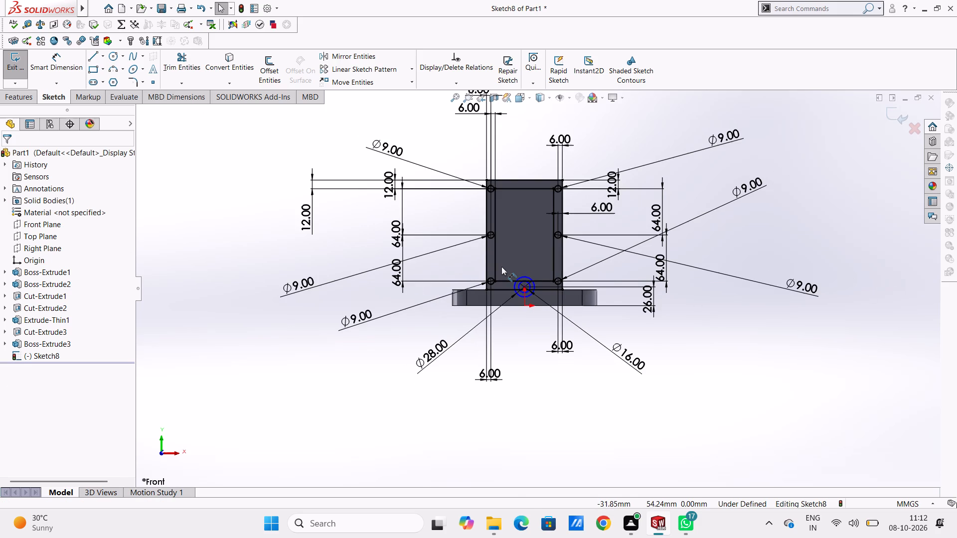
# Undo the two concentric circles near the wall's base together with their diameter and height dimensions.
pyautogui.hotkey('ctrl', 'z')
pyautogui.hotkey('ctrl', 'z')
pyautogui.hotkey('ctrl', 'z')
pyautogui.hotkey('ctrl', 'z')
pyautogui.hotkey('ctrl', 'z')
pyautogui.hotkey('ctrl', 'z')
pyautogui.hotkey('ctrl', 'z')
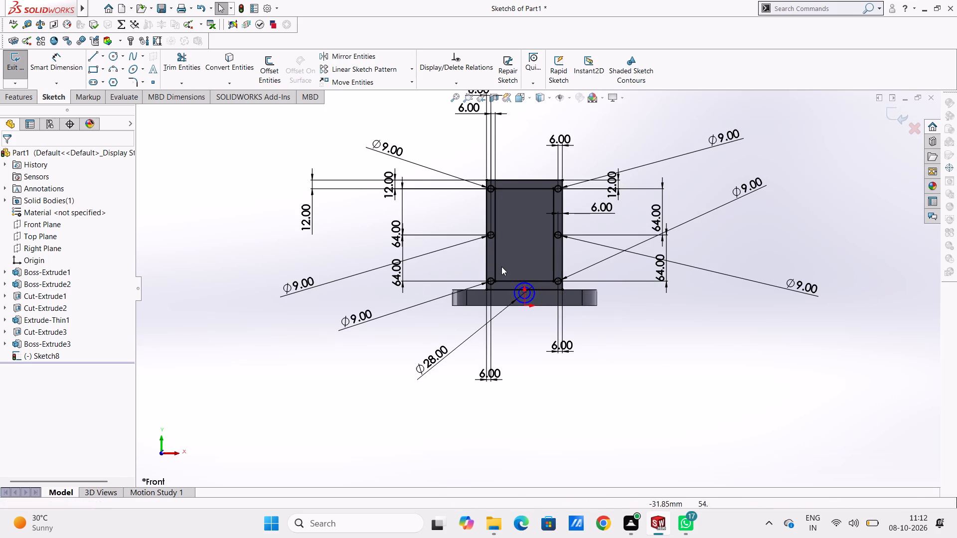
pyautogui.hotkey('ctrl', 'z')
pyautogui.hotkey('ctrl', 'z')
pyautogui.hotkey('ctrl', 'z')
pyautogui.hotkey('ctrl', 'z')
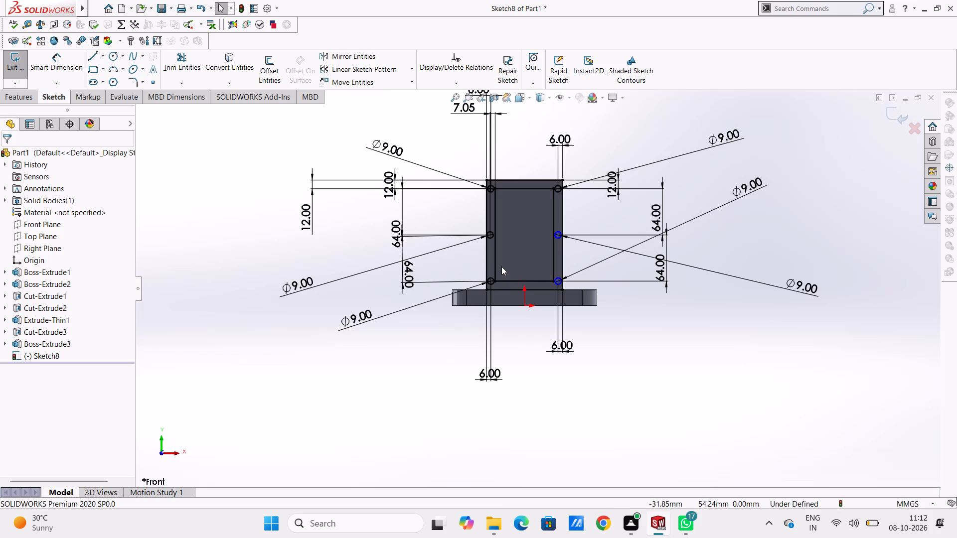
# Keep undoing to remove the position dimensions of the six holes, leaving only the 12 mm inner-rectangle offset.
pyautogui.hotkey('ctrl', 'z')
pyautogui.hotkey('ctrl', 'z')
pyautogui.hotkey('ctrl', 'z')
pyautogui.hotkey('ctrl', 'z')
pyautogui.hotkey('ctrl', 'z')
pyautogui.hotkey('ctrl', 'z')
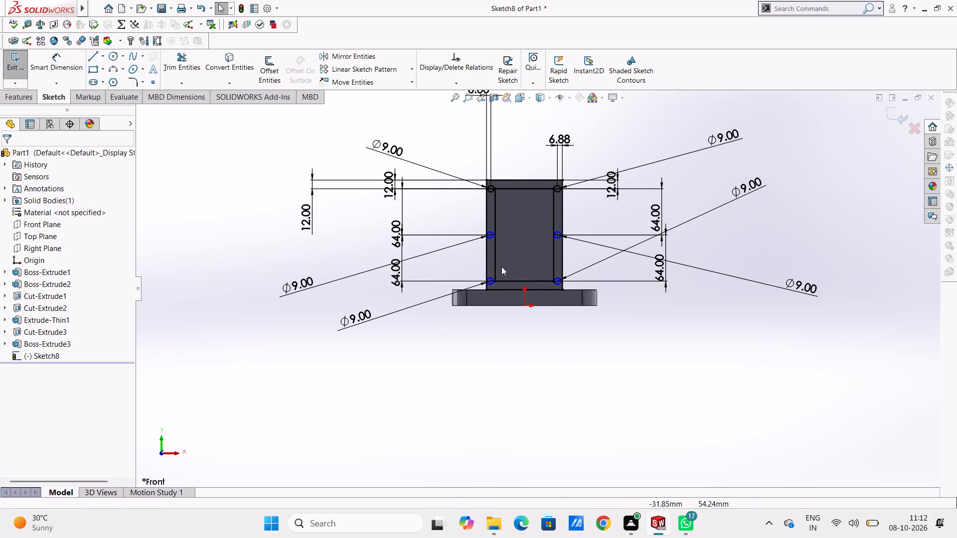
pyautogui.hotkey('ctrl', 'z')
pyautogui.hotkey('ctrl', 'z')
pyautogui.hotkey('ctrl', 'z')
pyautogui.hotkey('ctrl', 'z')
pyautogui.hotkey('ctrl', 'z')
pyautogui.hotkey('ctrl', 'z')
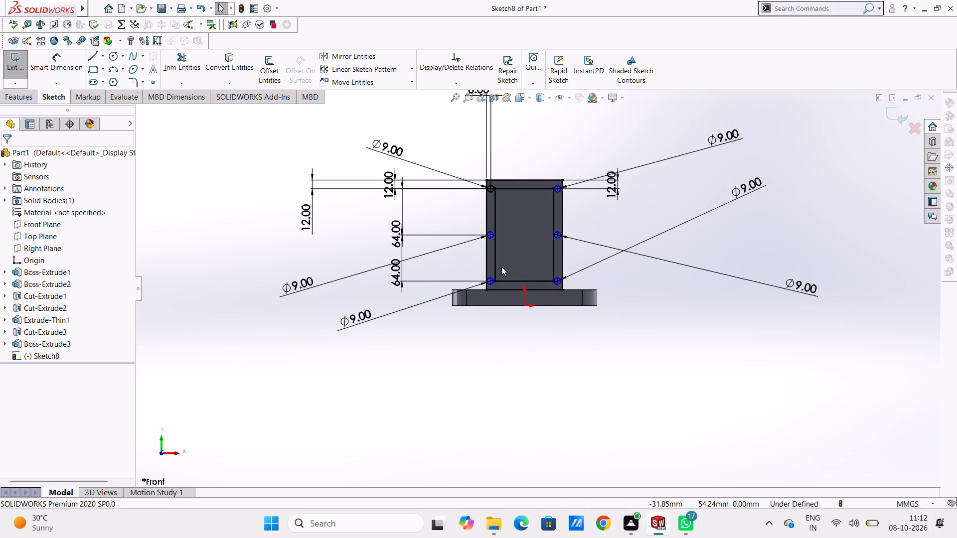
pyautogui.hotkey('ctrl', 'z')
pyautogui.hotkey('ctrl', 'z')
pyautogui.hotkey('ctrl', 'z')
pyautogui.hotkey('ctrl', 'z')
pyautogui.hotkey('ctrl', 'z')
pyautogui.hotkey('ctrl', 'z')
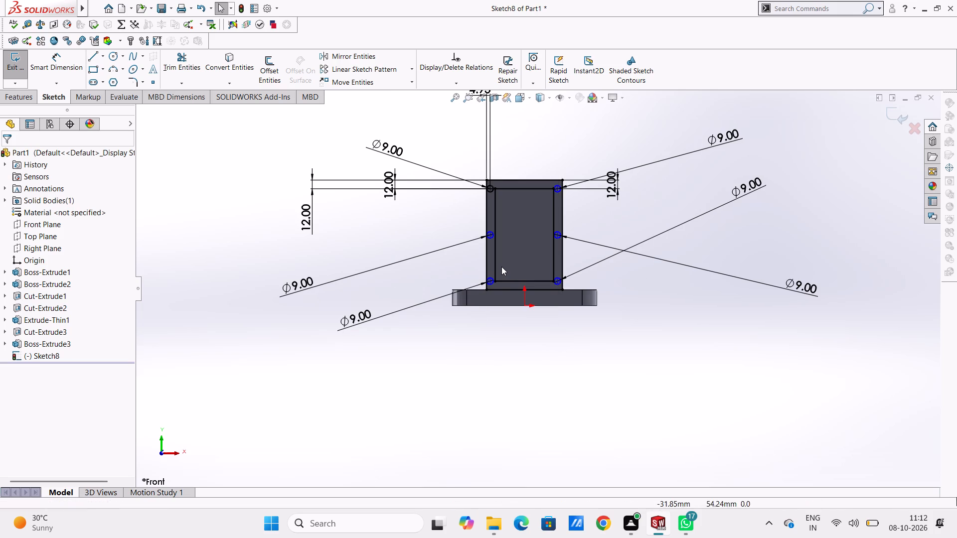
pyautogui.hotkey('ctrl', 'z')
pyautogui.hotkey('ctrl', 'z')
pyautogui.hotkey('ctrl', 'z')
pyautogui.hotkey('ctrl', 'z')
pyautogui.hotkey('ctrl', 'z')
pyautogui.hotkey('ctrl', 'z')
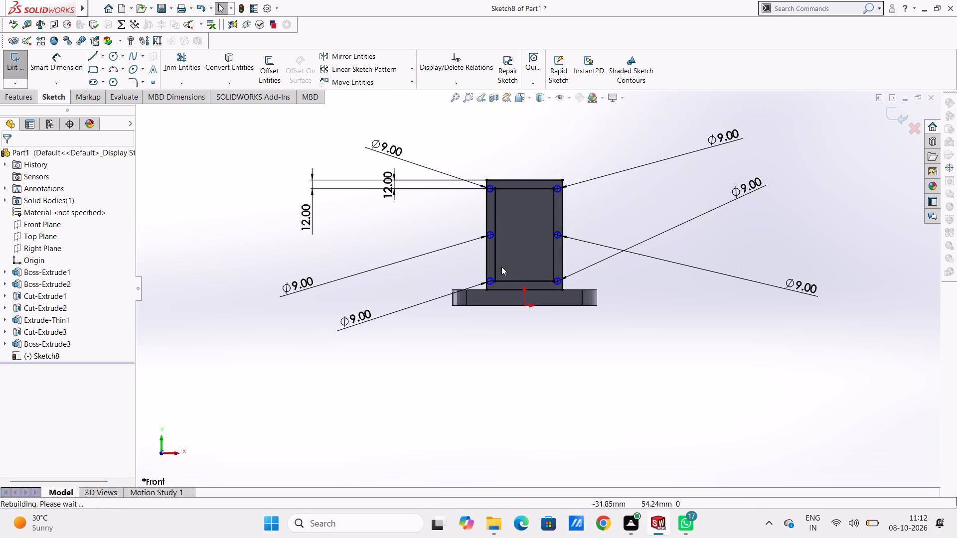
pyautogui.hotkey('ctrl', 'z')
pyautogui.hotkey('ctrl', 'z')
pyautogui.hotkey('ctrl', 'z')
pyautogui.hotkey('ctrl', 'z')
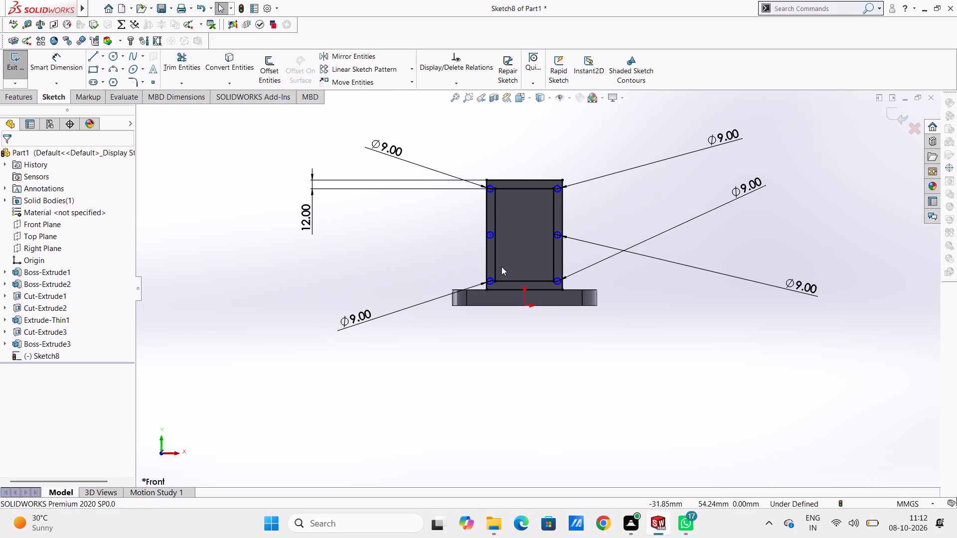
# Undo the remaining 9 mm hole diameter dimensions and the two lowest hole circles.
pyautogui.hotkey('ctrl', 'z')
pyautogui.hotkey('ctrl', 'z')
pyautogui.hotkey('ctrl', 'z')
pyautogui.hotkey('ctrl', 'z')
pyautogui.hotkey('ctrl', 'z')
pyautogui.hotkey('ctrl', 'z')
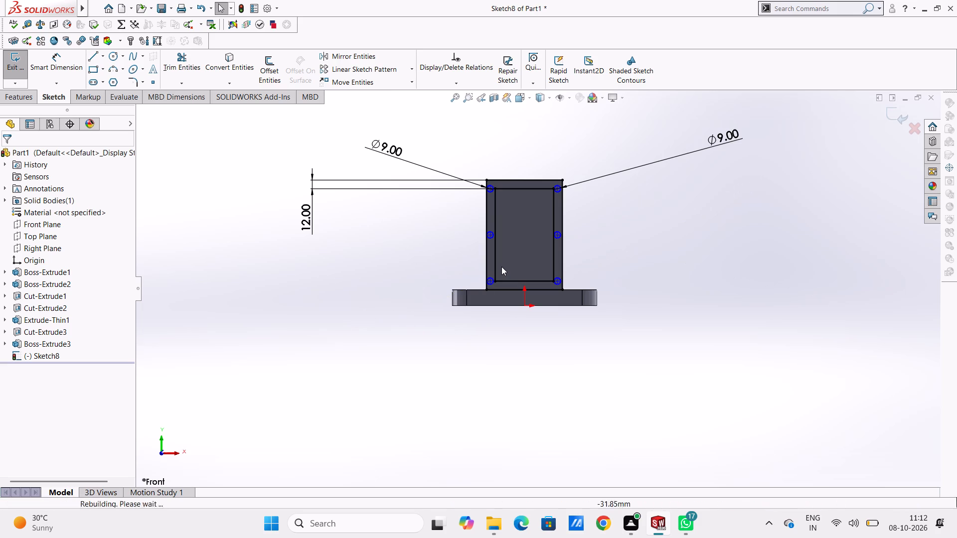
pyautogui.hotkey('ctrl', 'z')
pyautogui.hotkey('ctrl', 'z')
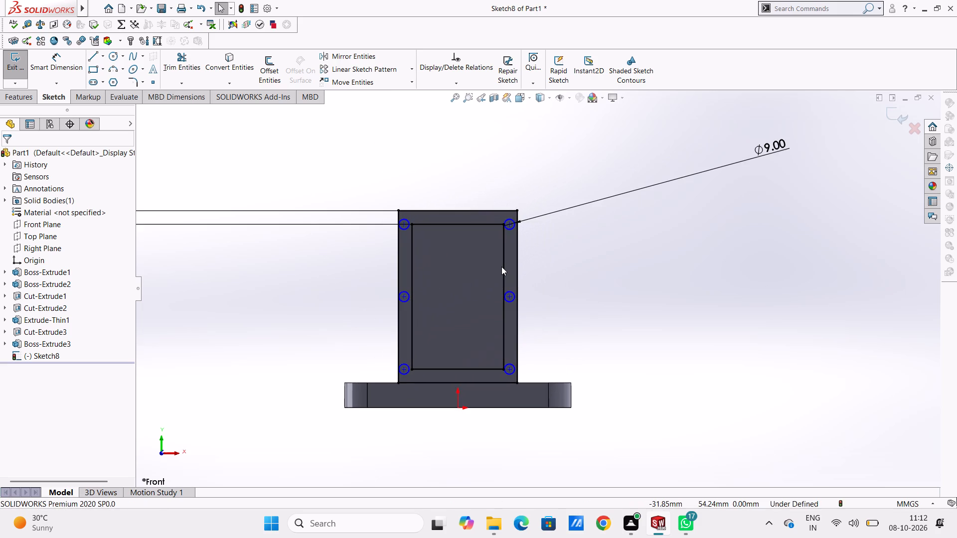
pyautogui.hotkey('ctrl', 'z')
pyautogui.hotkey('ctrl', 'z')
pyautogui.hotkey('ctrl', 'z')
pyautogui.hotkey('ctrl', 'z')
pyautogui.hotkey('ctrl', 'z')
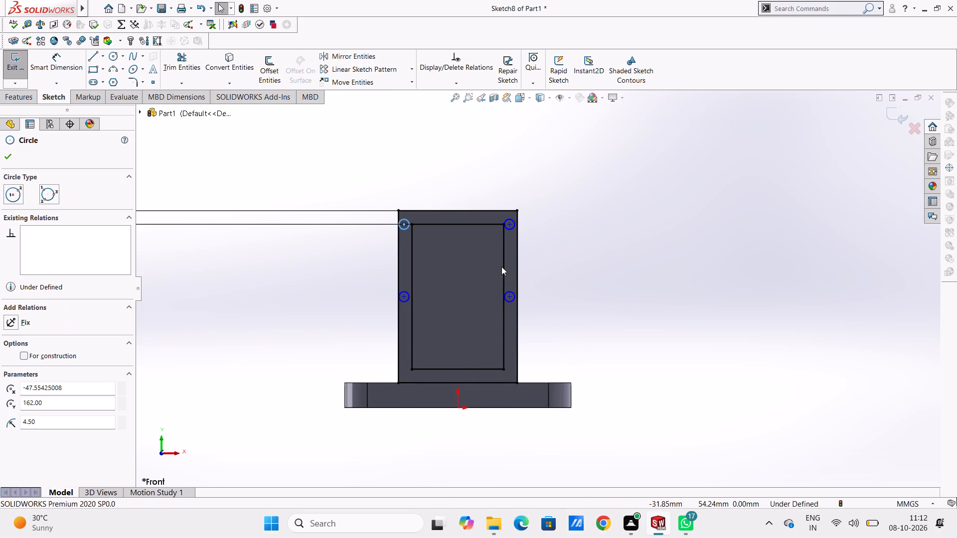
pyautogui.hotkey('ctrl', 'z')
pyautogui.hotkey('ctrl', 'z')
pyautogui.hotkey('ctrl', 'z')
pyautogui.hotkey('ctrl', 'z')
# Delete the 12 mm offset dimension between the outer and inner rectangles.
pyautogui.scroll(4, 482, 273)
pyautogui.scroll(-3, 549, 298)
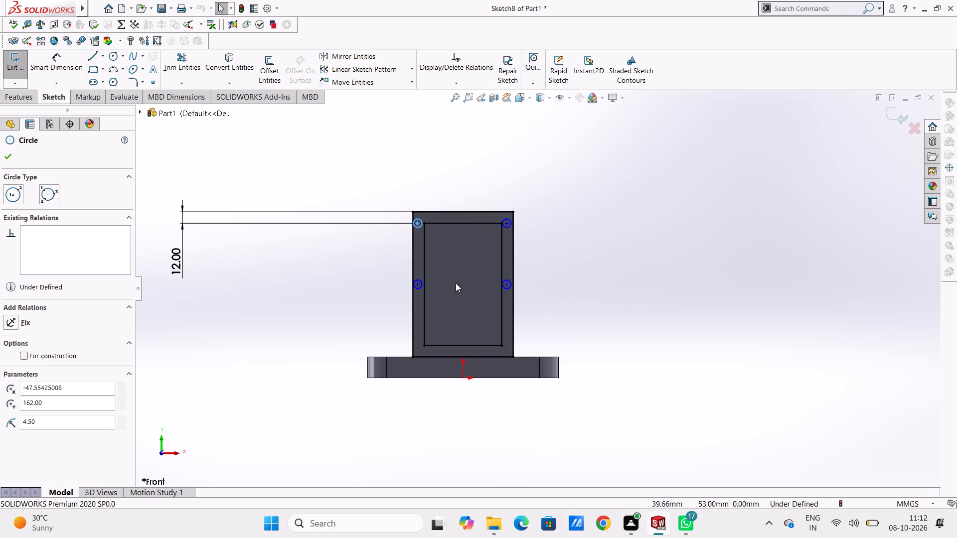
pyautogui.click(408, 212)
pyautogui.press('Delete')
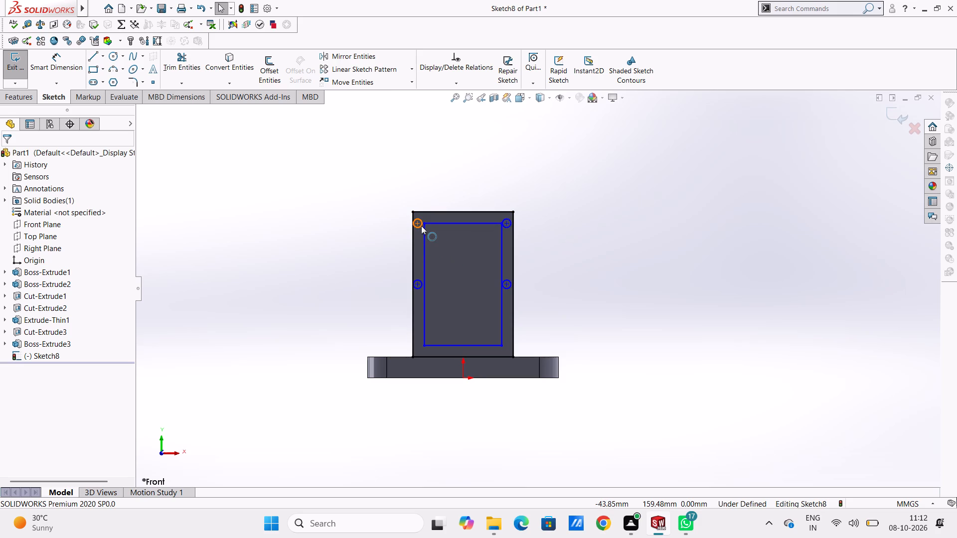
# Delete the four remaining hole circles and all four lines of the inner rectangle from the sketch.
pyautogui.click(420, 229)
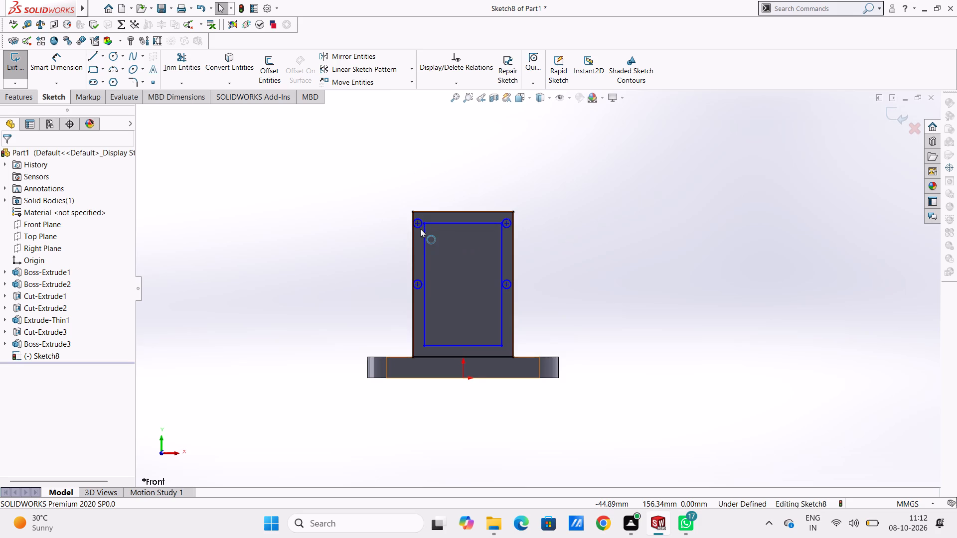
pyautogui.keyDown('ctrl'); pyautogui.click(426, 242); pyautogui.keyUp('ctrl')
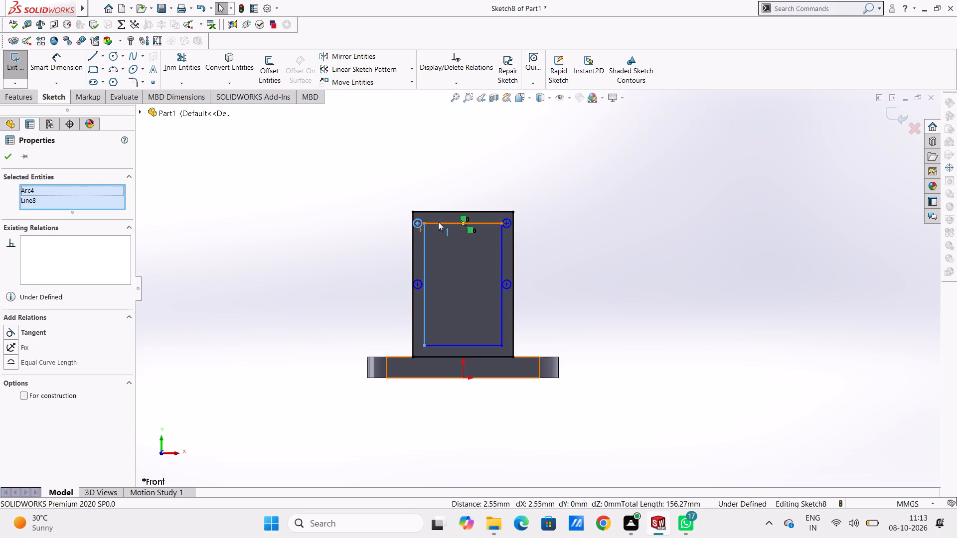
pyautogui.keyDown('ctrl'); pyautogui.click(438, 222); pyautogui.keyUp('ctrl')
pyautogui.keyDown('ctrl'); pyautogui.click(506, 228); pyautogui.keyUp('ctrl')
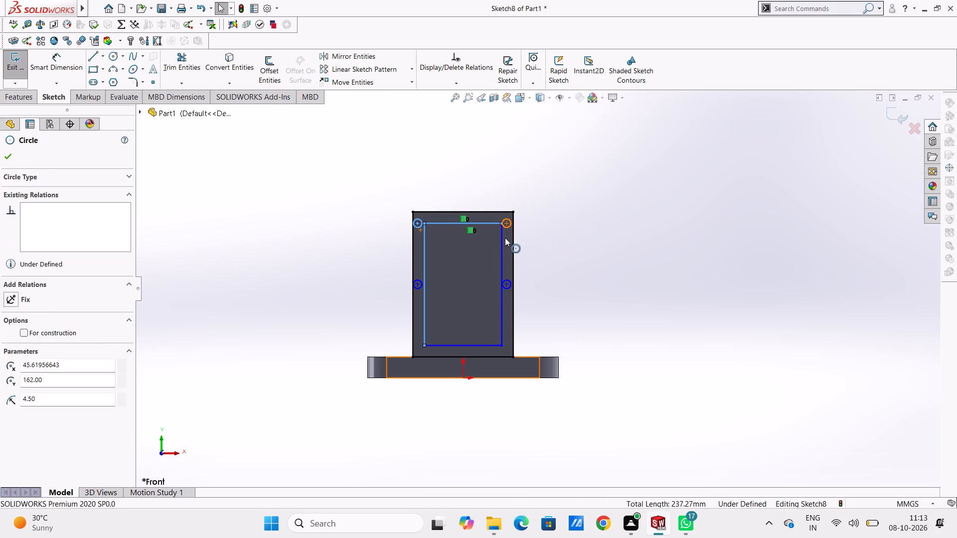
pyautogui.keyDown('ctrl'); pyautogui.click(501, 242); pyautogui.keyUp('ctrl')
pyautogui.keyDown('ctrl'); pyautogui.click(510, 280); pyautogui.keyUp('ctrl')
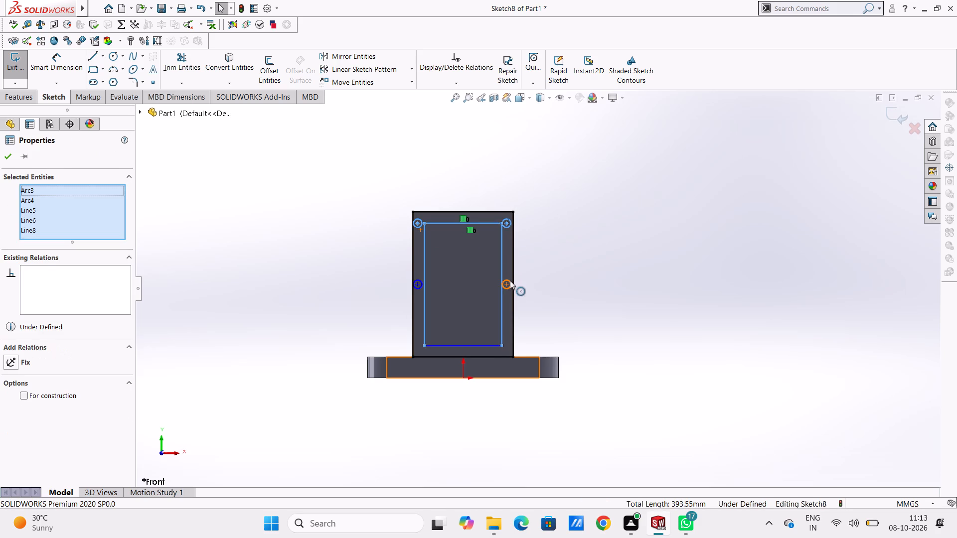
pyautogui.keyDown('ctrl'); pyautogui.click(477, 345); pyautogui.keyUp('ctrl')
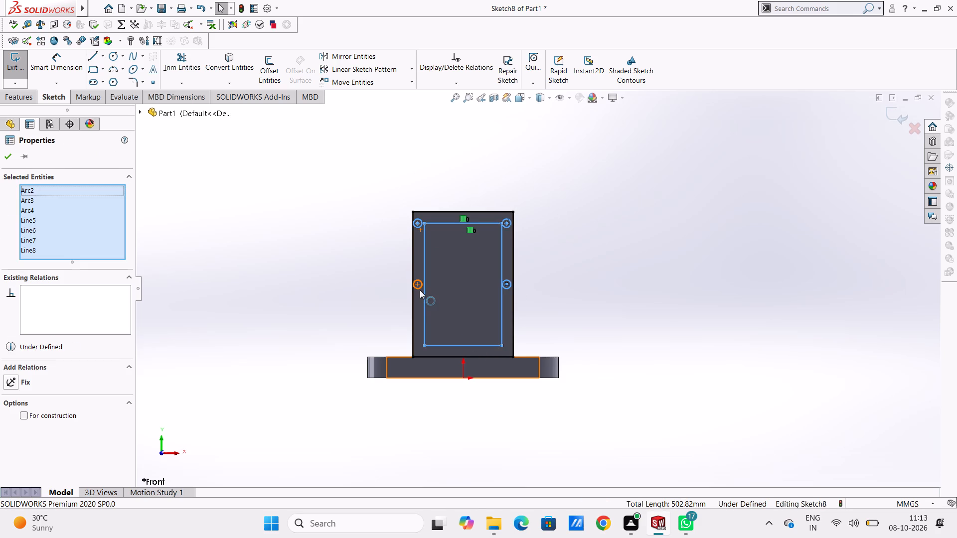
pyautogui.keyDown('ctrl'); pyautogui.click(420, 290); pyautogui.keyUp('ctrl')
pyautogui.press('Delete')
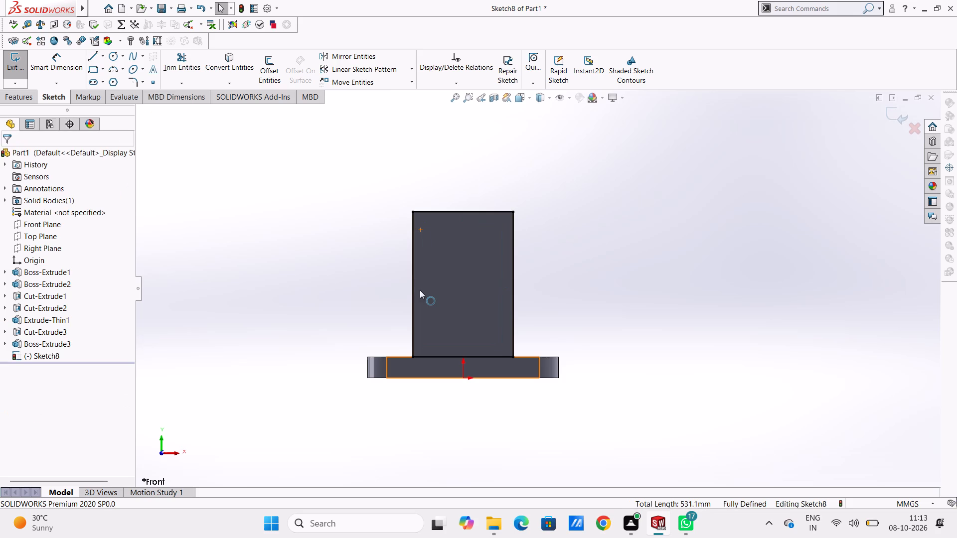
# Delete the four lines of the outer rectangle, leaving the front-wall sketch empty.
pyautogui.click(413, 341)
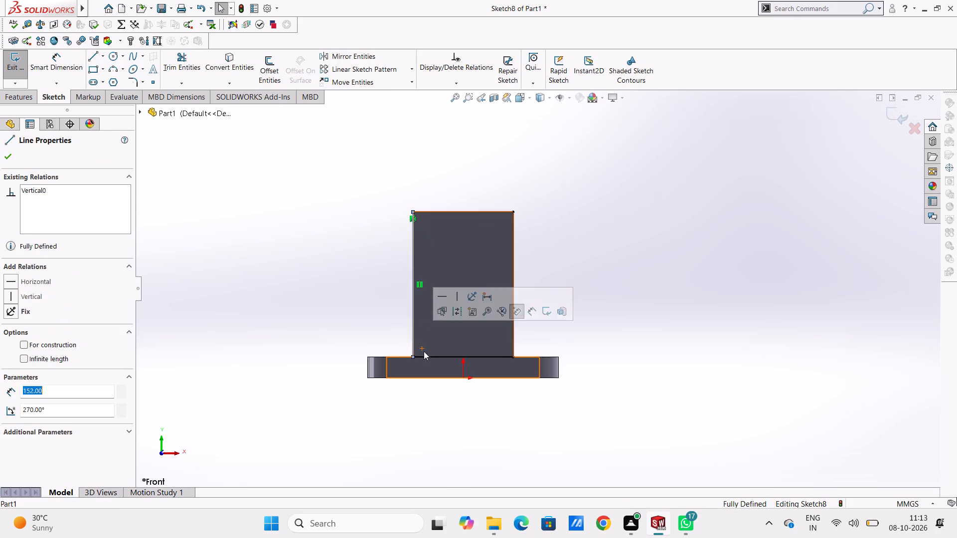
pyautogui.keyDown('ctrl'); pyautogui.click(429, 357); pyautogui.keyUp('ctrl')
pyautogui.keyDown('ctrl'); pyautogui.click(514, 313); pyautogui.keyUp('ctrl')
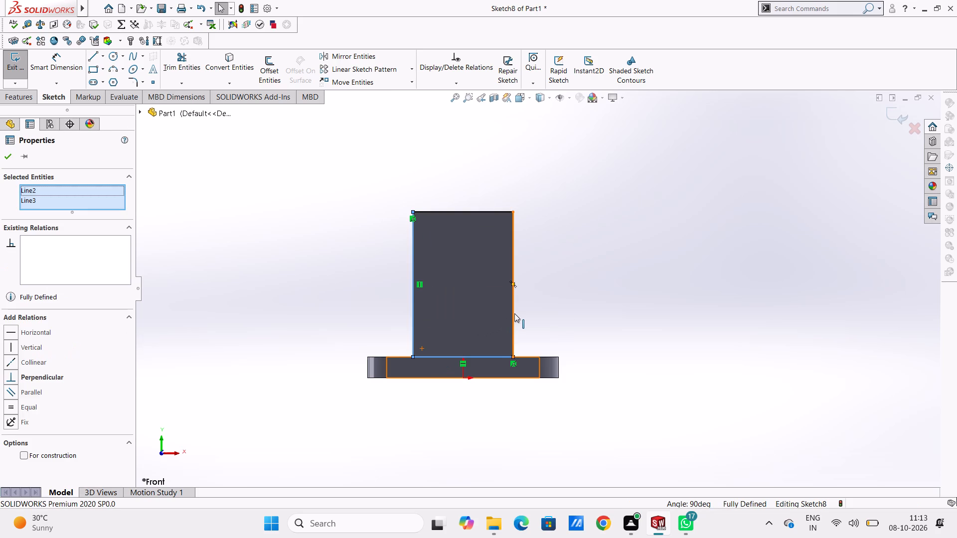
pyautogui.keyDown('ctrl'); pyautogui.click(476, 210); pyautogui.keyUp('ctrl')
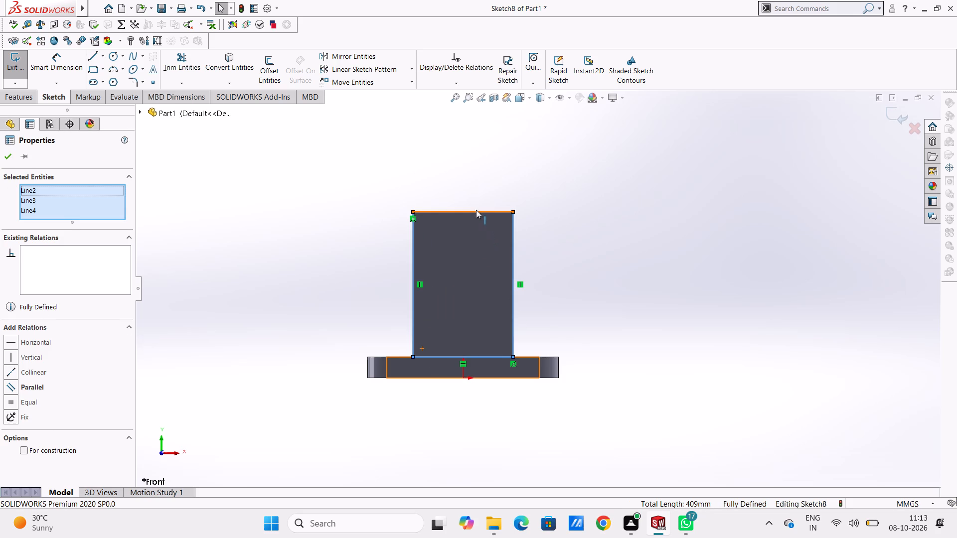
pyautogui.press('Delete')
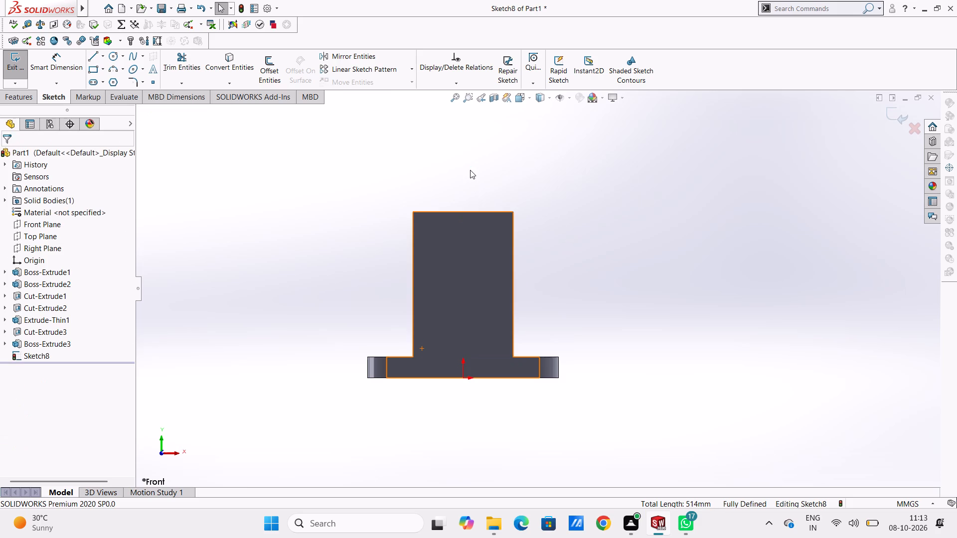
pyautogui.click(295, 267)
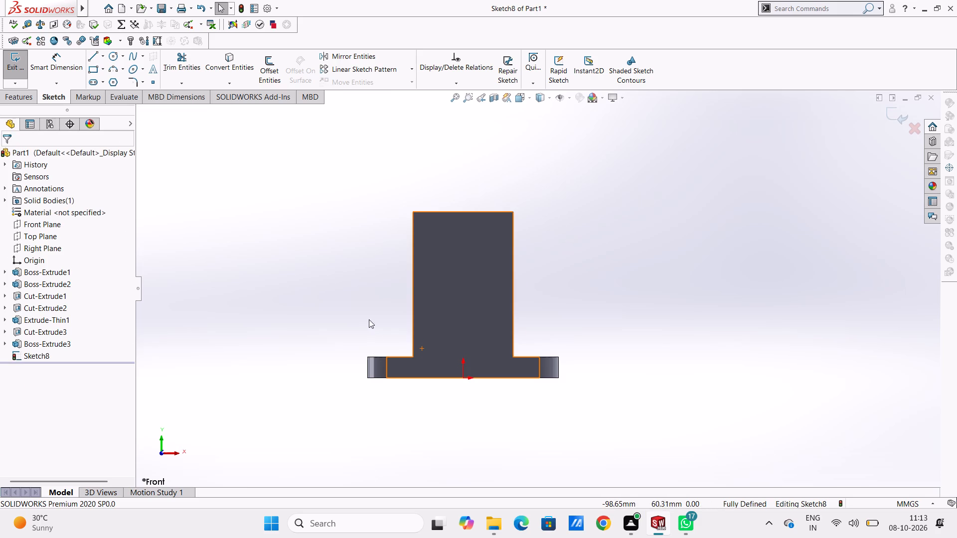
# Sketch a corner rectangle 144 mm high from the front wall's top corner, spanning the wall's full 105 mm width.
pyautogui.moveTo(369, 319); pyautogui.dragTo(335, 331, button='middle')
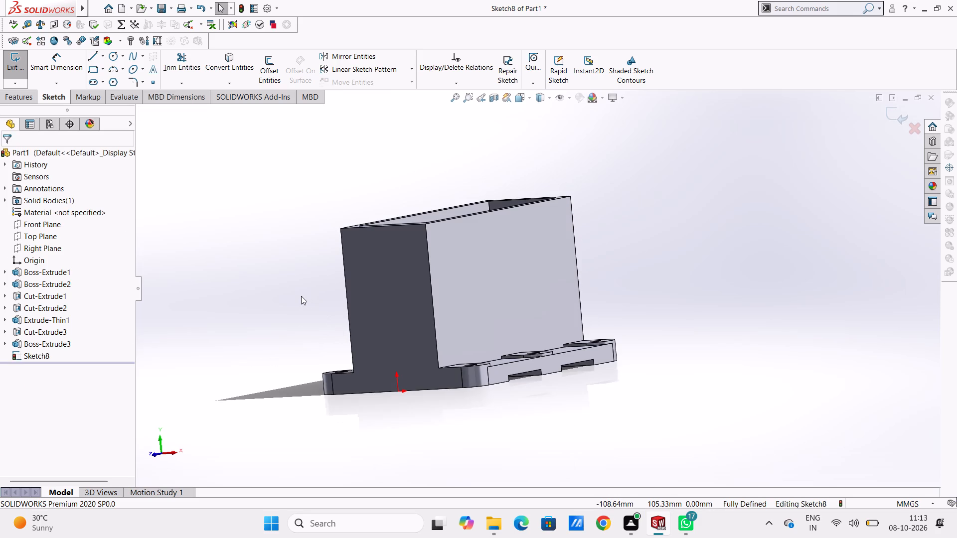
pyautogui.hotkey('ctrl', '1')
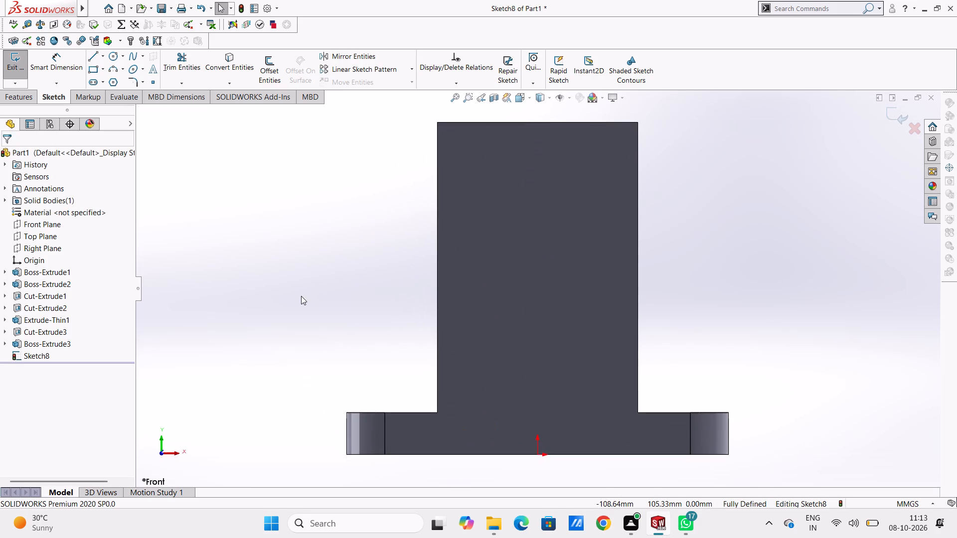
pyautogui.scroll(2, 301, 296)
pyautogui.scroll(3, 500, 324)
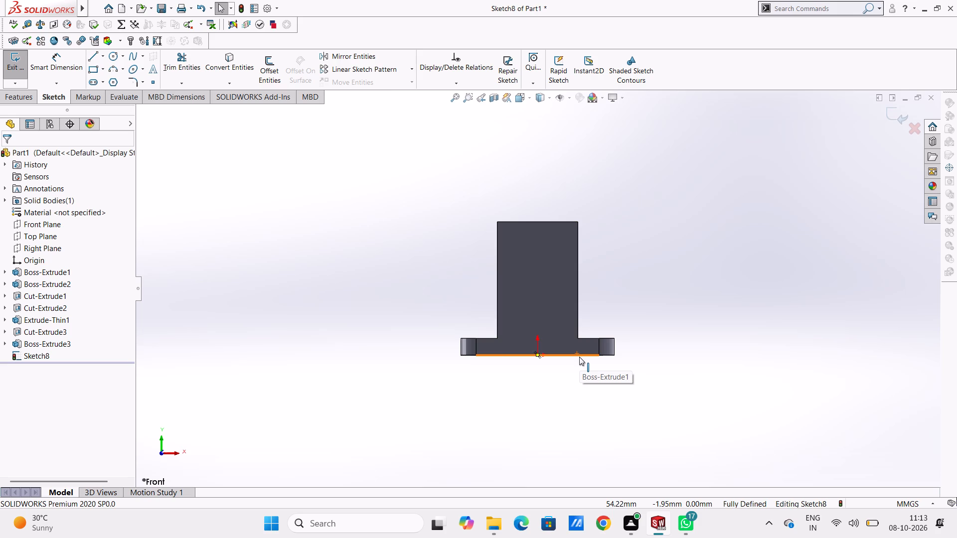
pyautogui.scroll(2, 579, 357)
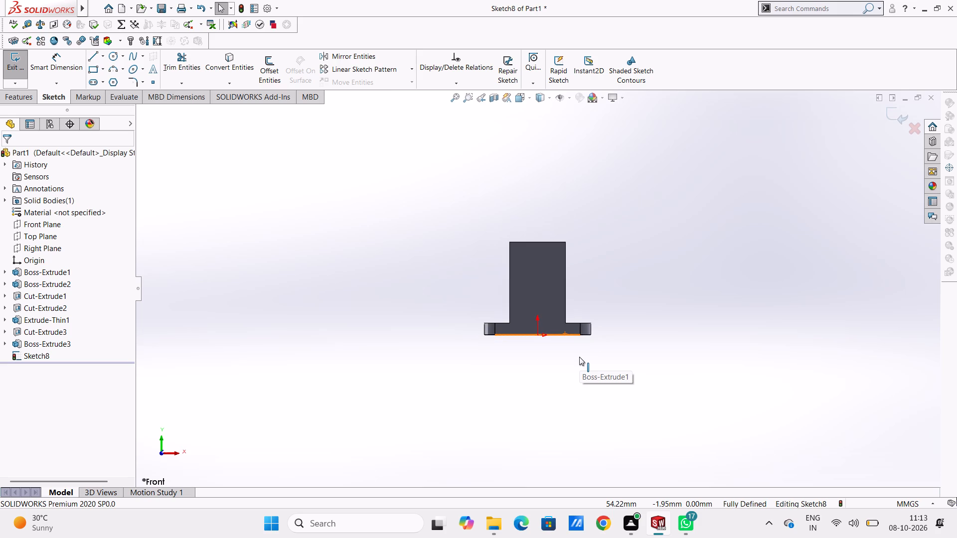
pyautogui.click(93, 72)
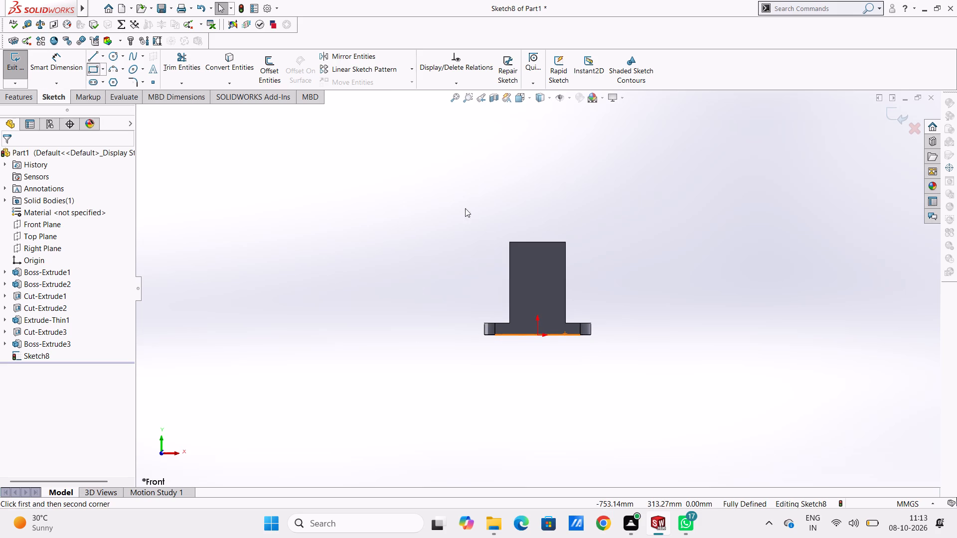
pyautogui.click(510, 241)
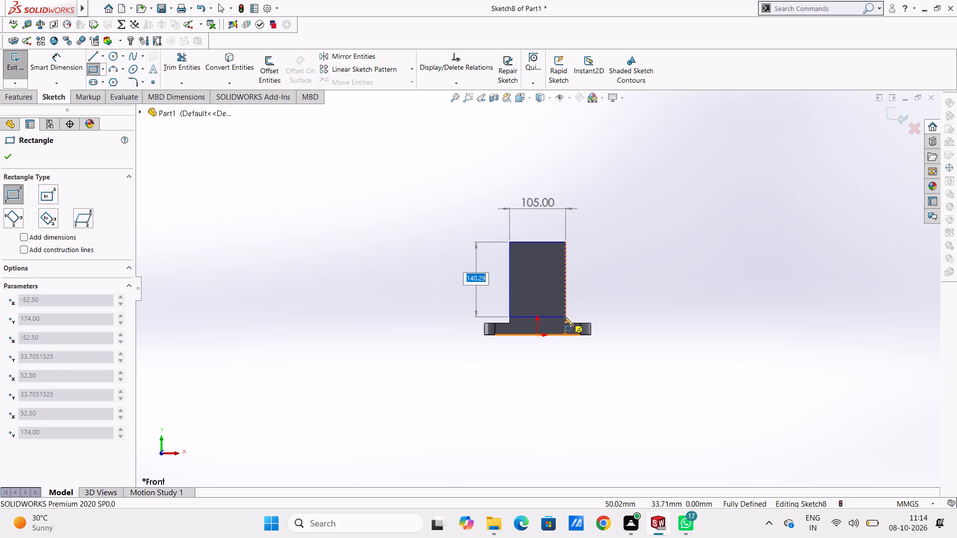
pyautogui.press('1')
pyautogui.write('44')
pyautogui.press('Return')
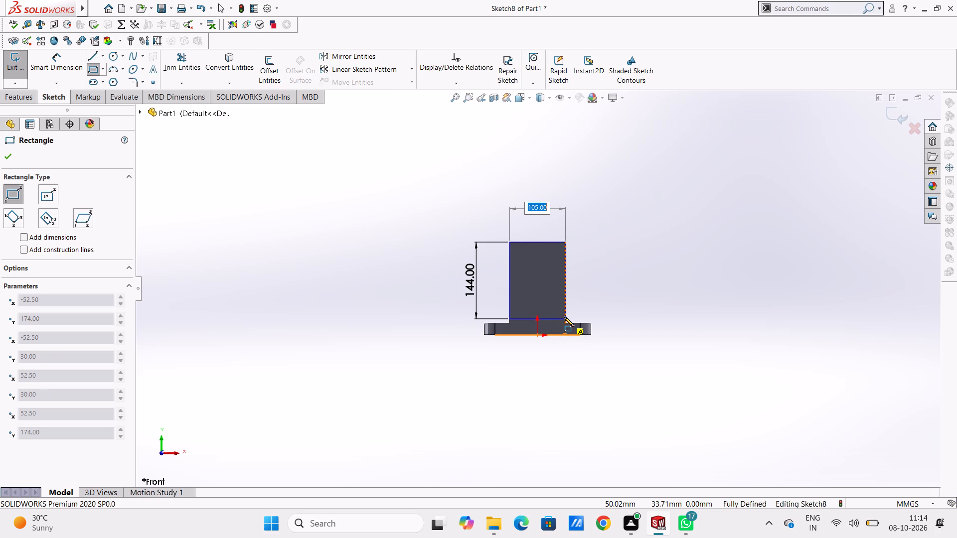
pyautogui.click(564, 317)
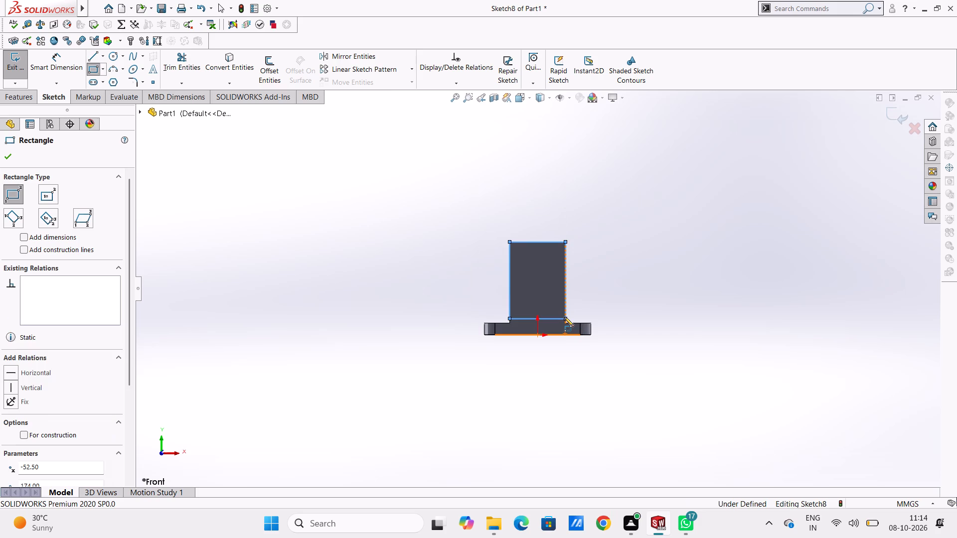
pyautogui.press('Escape')
pyautogui.press('Escape')
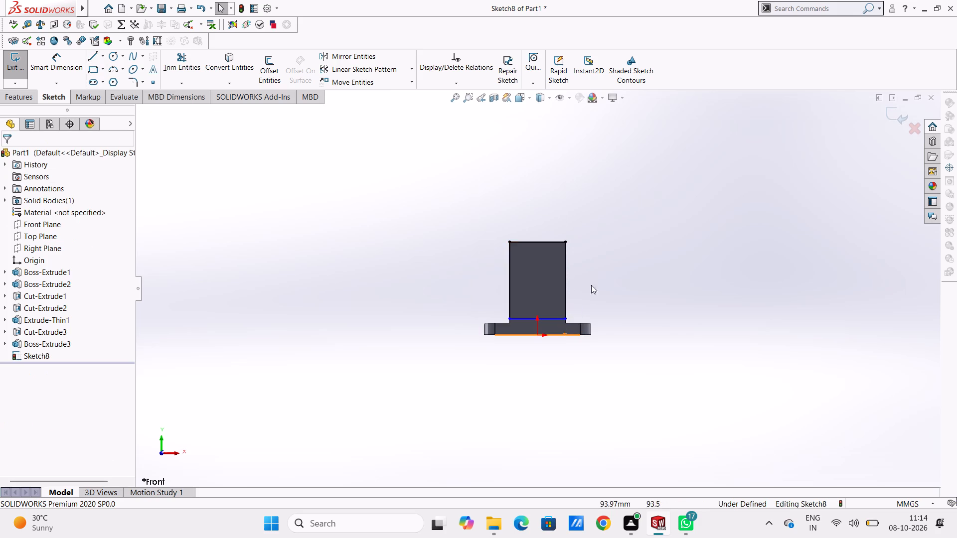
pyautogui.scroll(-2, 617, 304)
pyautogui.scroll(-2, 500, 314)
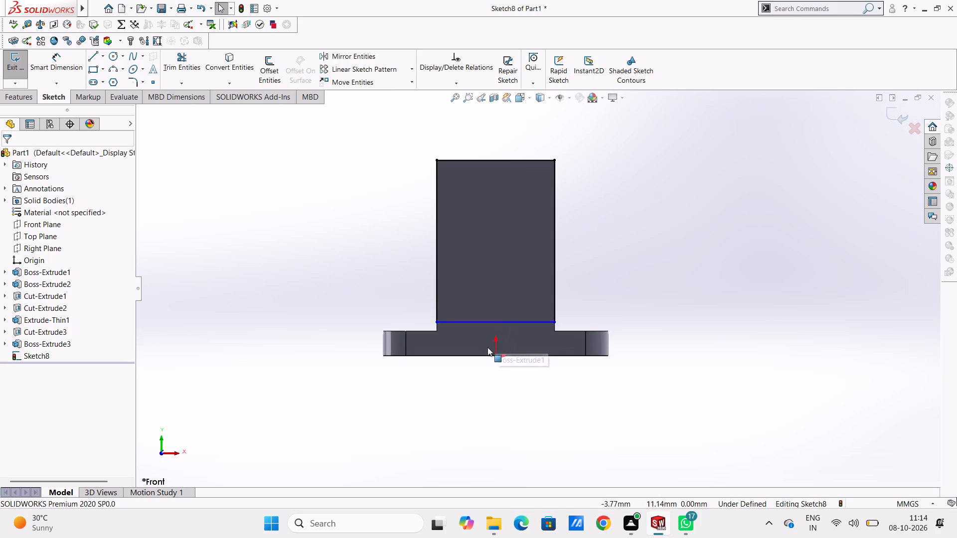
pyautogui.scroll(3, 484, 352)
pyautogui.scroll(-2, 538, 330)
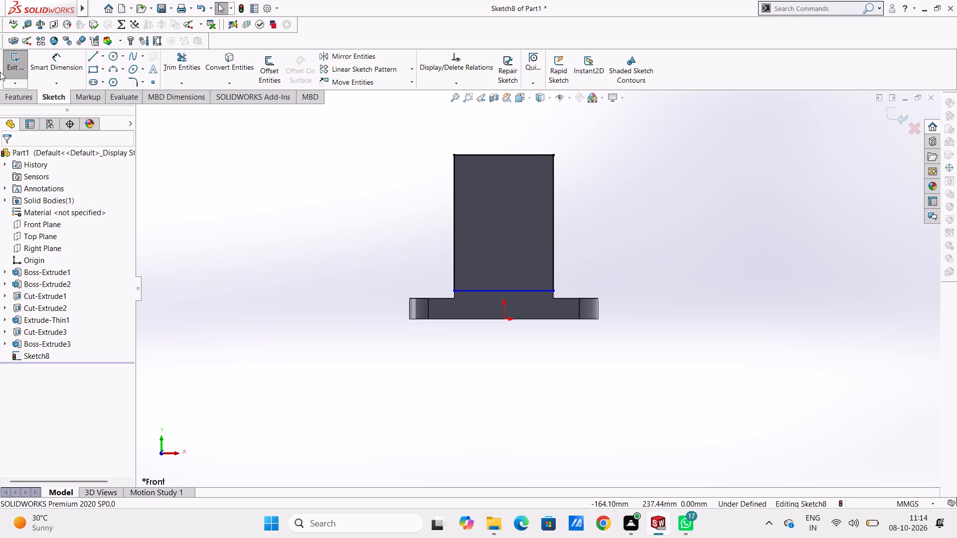
# Dimension the height of the front-wall rectangle along its vertical side, placing the dimension outside the wall.
pyautogui.click(58, 57)
pyautogui.click(453, 223)
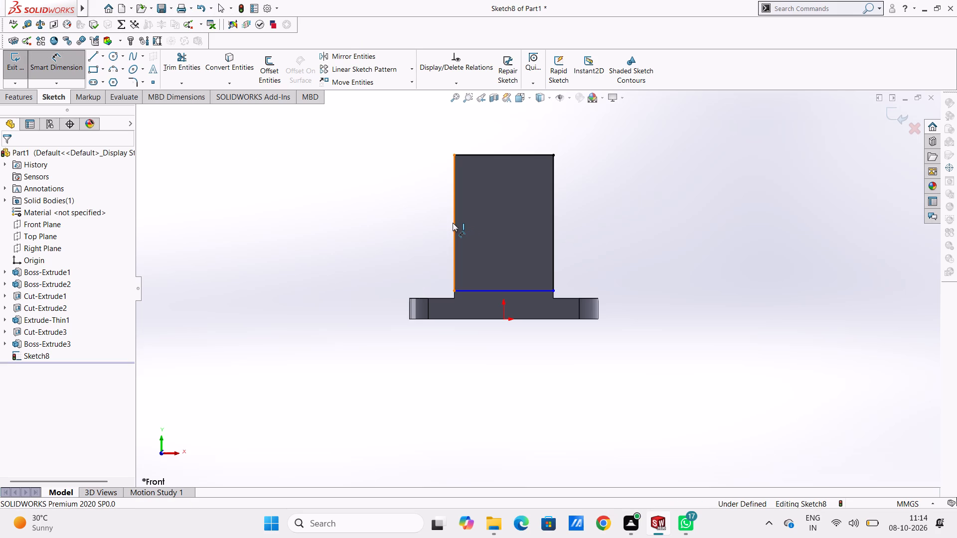
pyautogui.scroll(3, 319, 250)
pyautogui.click(329, 239)
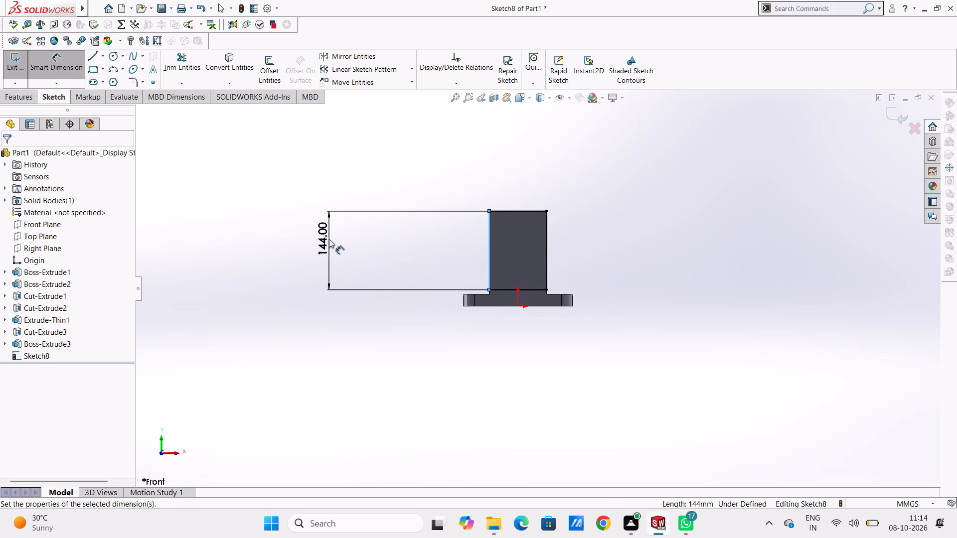
pyautogui.click(285, 228)
pyautogui.click(282, 223)
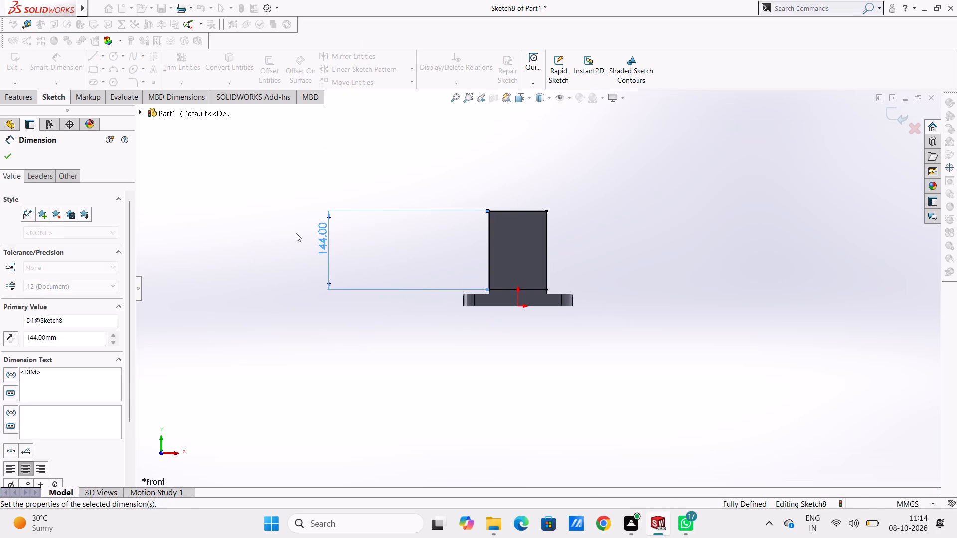
pyautogui.scroll(-2, 504, 312)
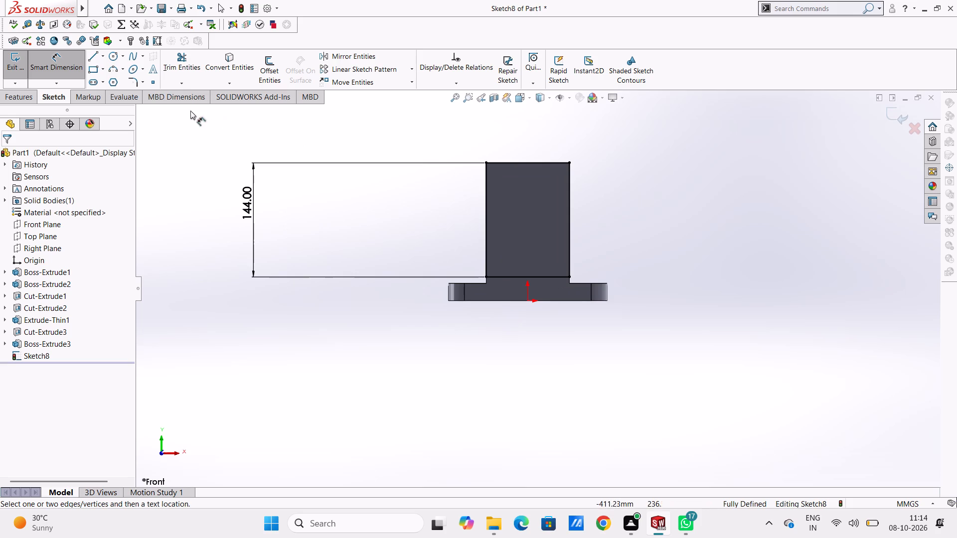
pyautogui.click(80, 65)
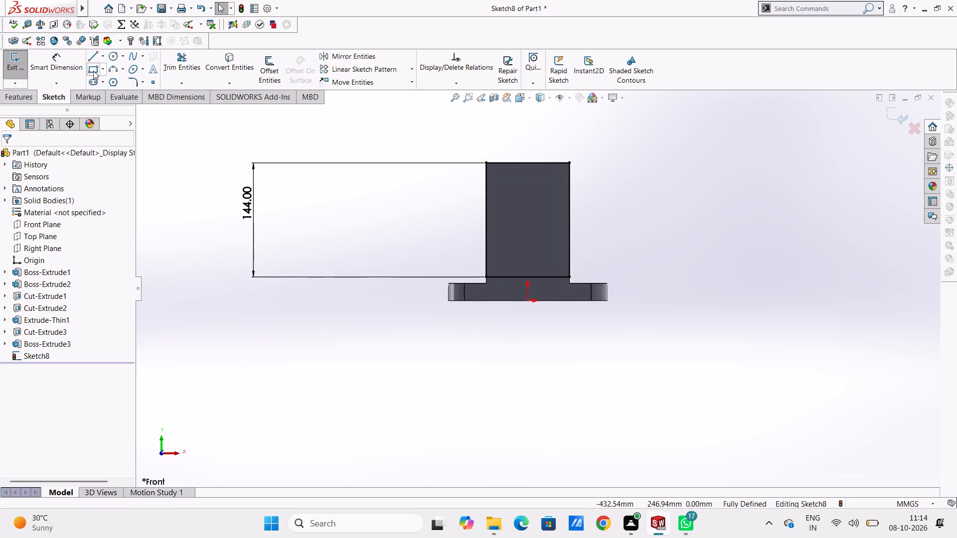
# Offset the whole rectangle chain 12 mm inward with Reverse and Add dimensions enabled.
pyautogui.click(265, 64)
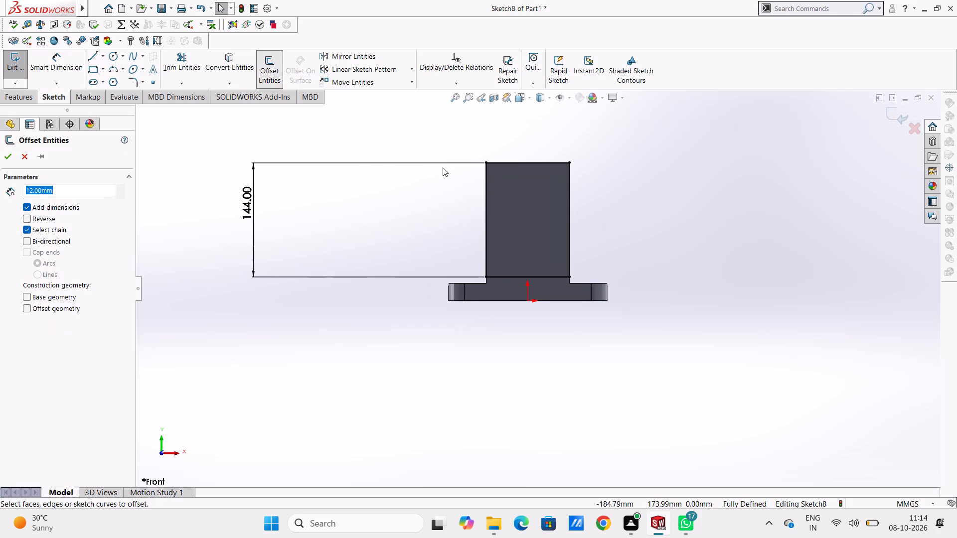
pyautogui.click(524, 163)
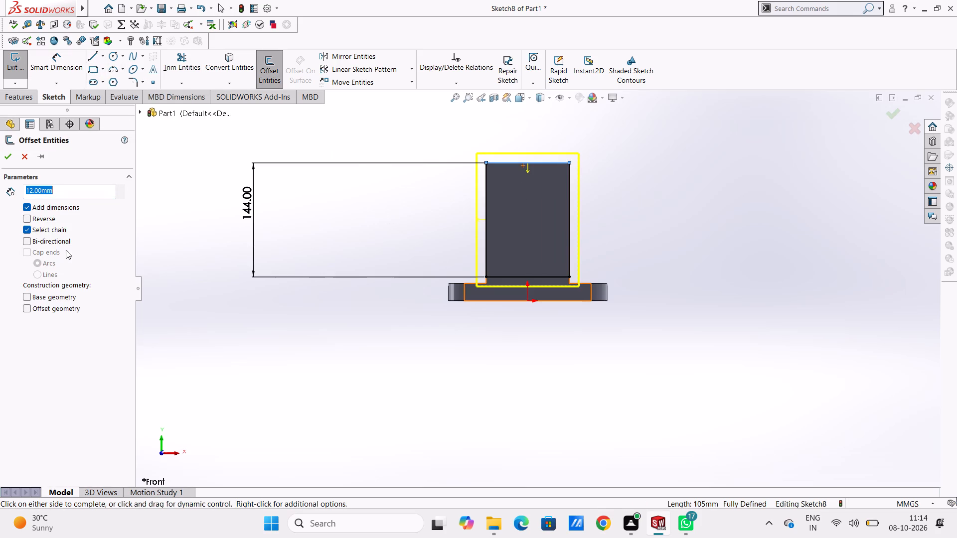
pyautogui.click(29, 217)
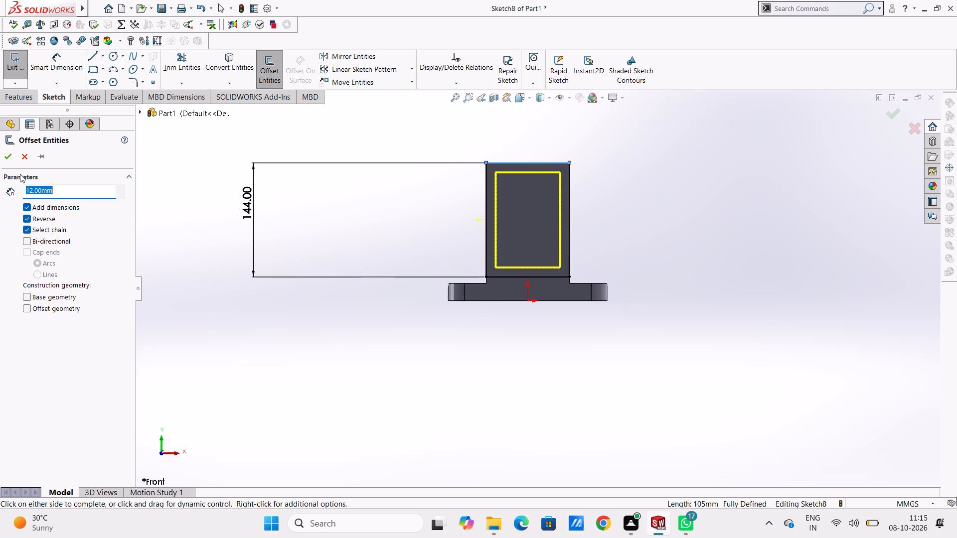
pyautogui.click(8, 159)
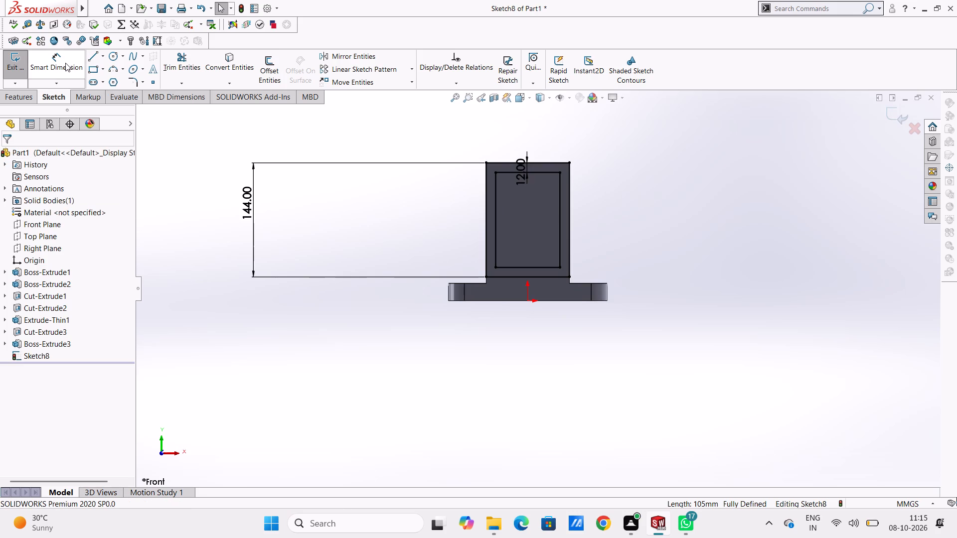
# Check the inner rectangle's width with a trial dimension on its top line, discarding the dimension.
pyautogui.click(65, 63)
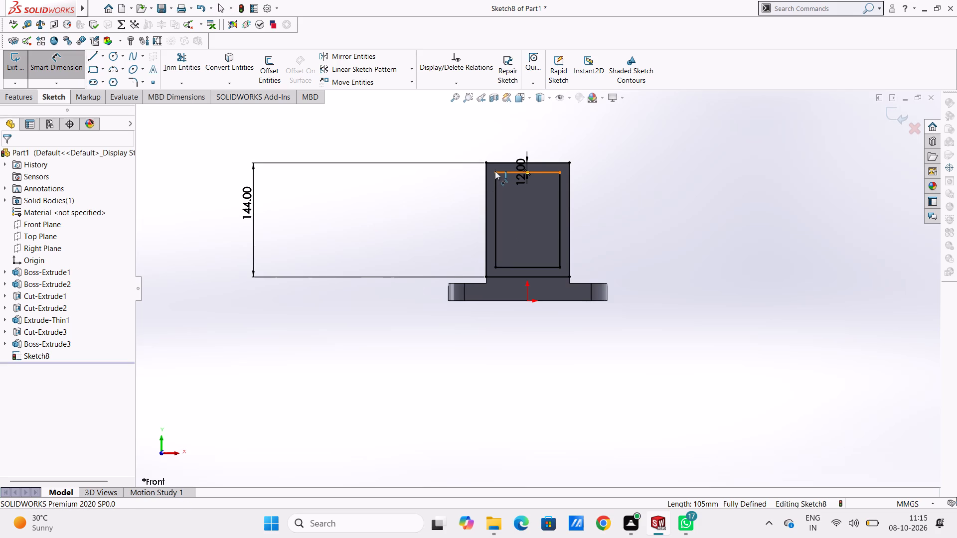
pyautogui.click(495, 172)
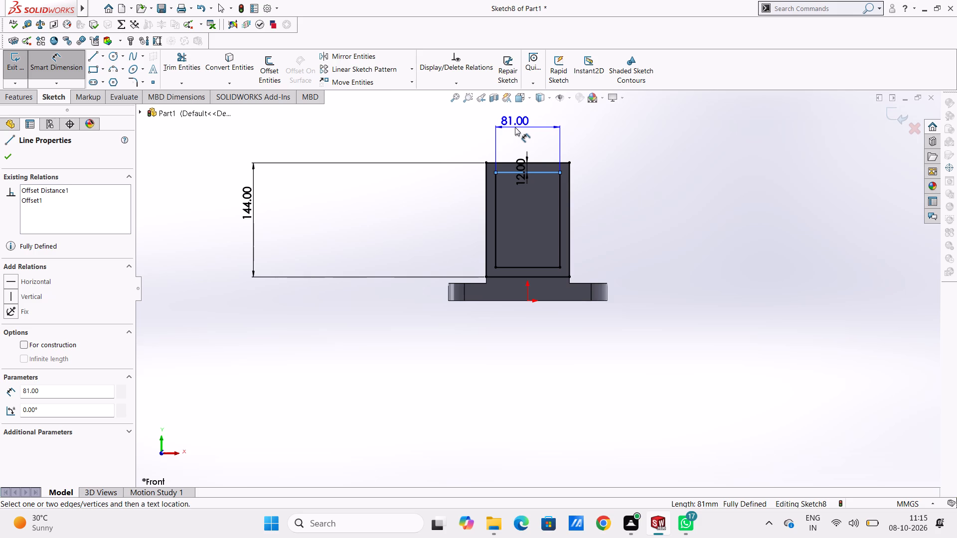
pyautogui.click(515, 127)
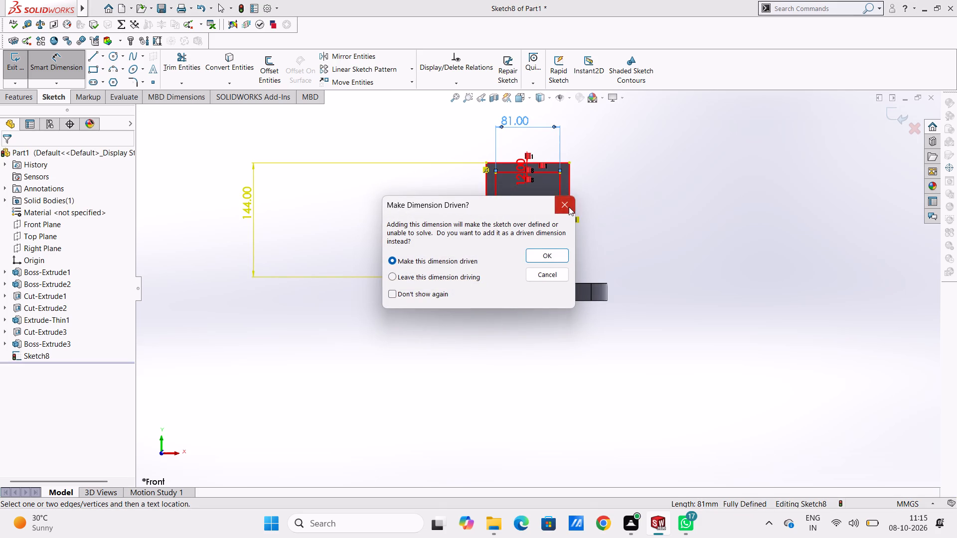
pyautogui.click(569, 207)
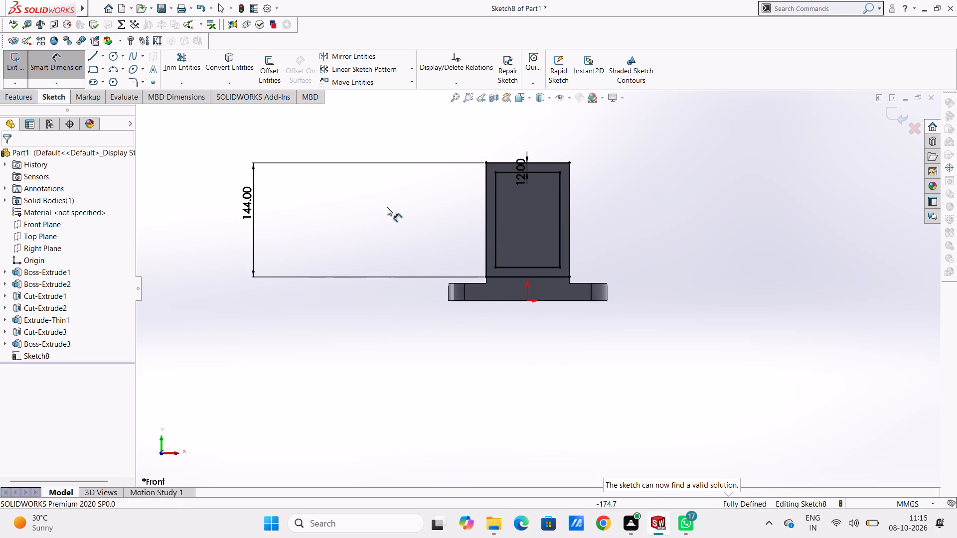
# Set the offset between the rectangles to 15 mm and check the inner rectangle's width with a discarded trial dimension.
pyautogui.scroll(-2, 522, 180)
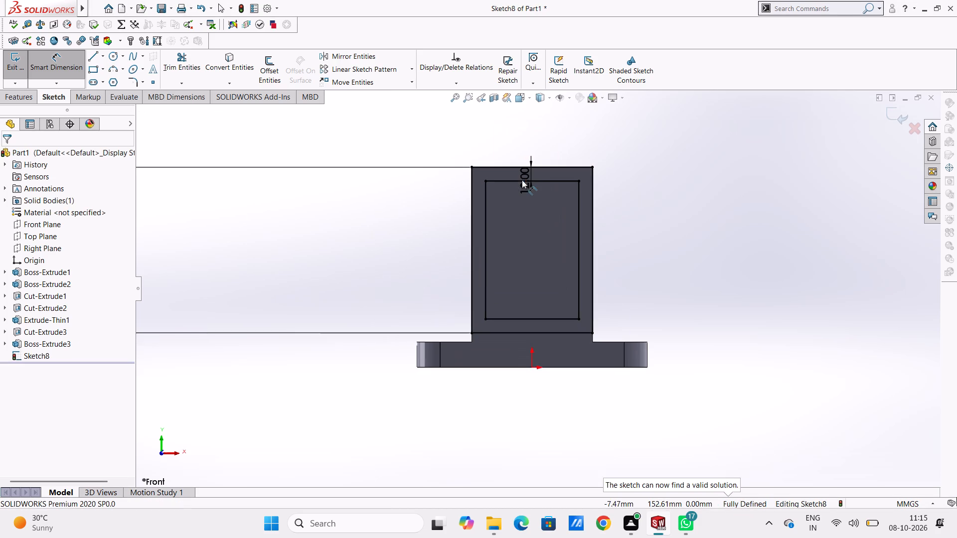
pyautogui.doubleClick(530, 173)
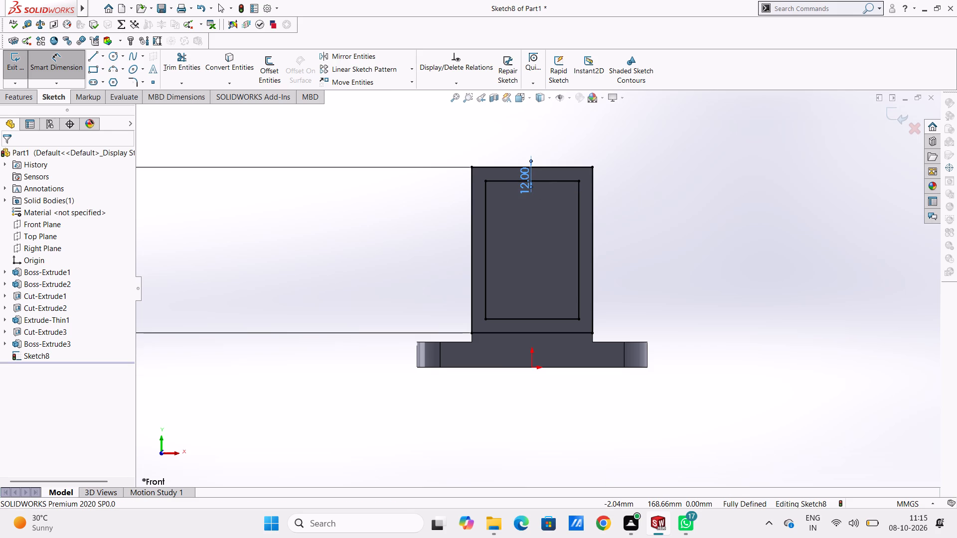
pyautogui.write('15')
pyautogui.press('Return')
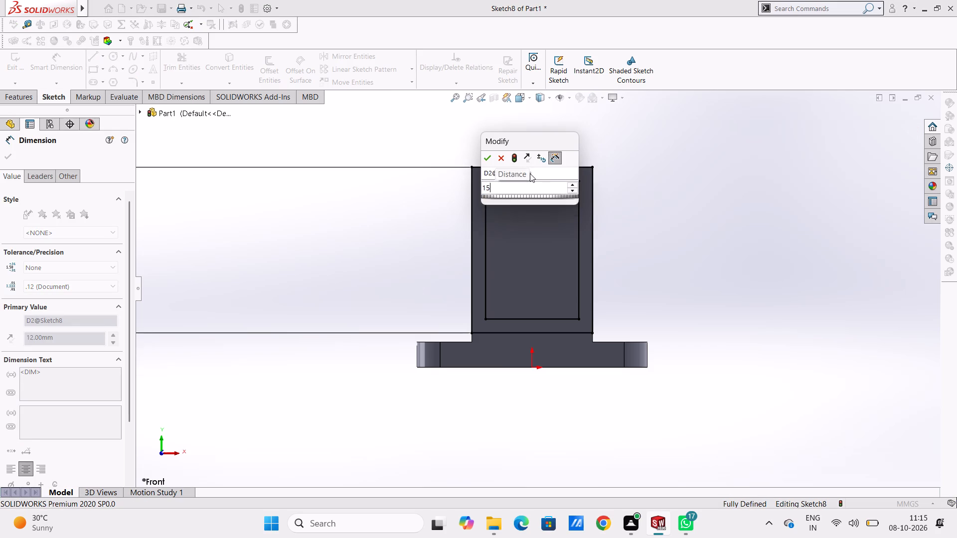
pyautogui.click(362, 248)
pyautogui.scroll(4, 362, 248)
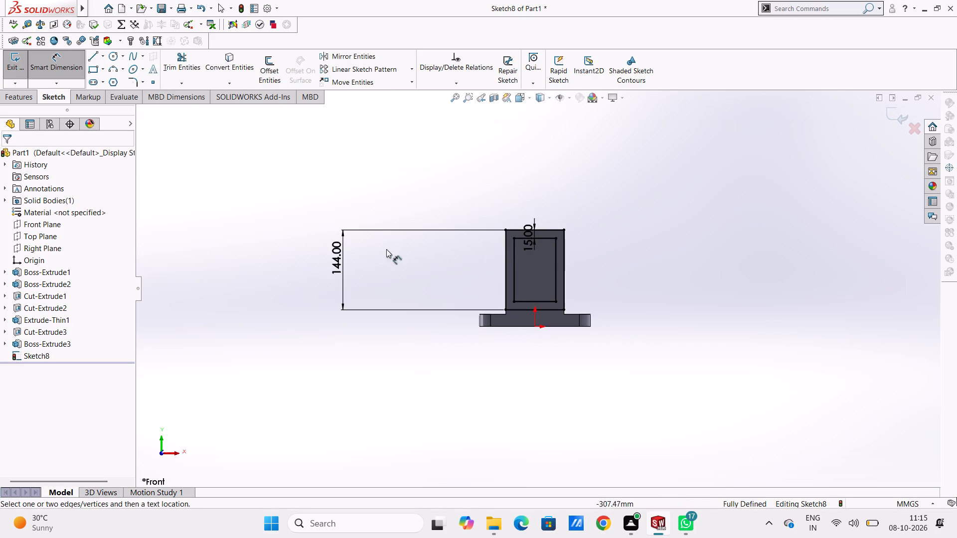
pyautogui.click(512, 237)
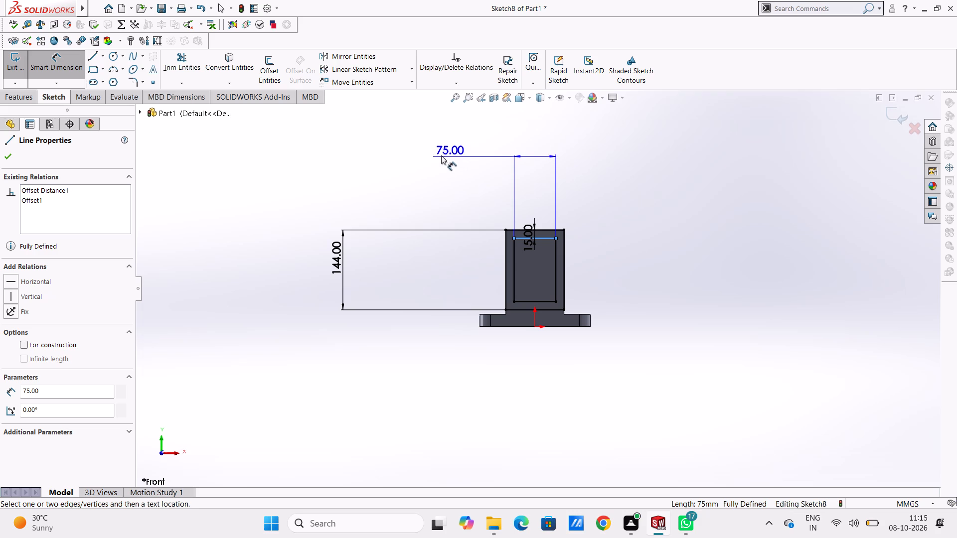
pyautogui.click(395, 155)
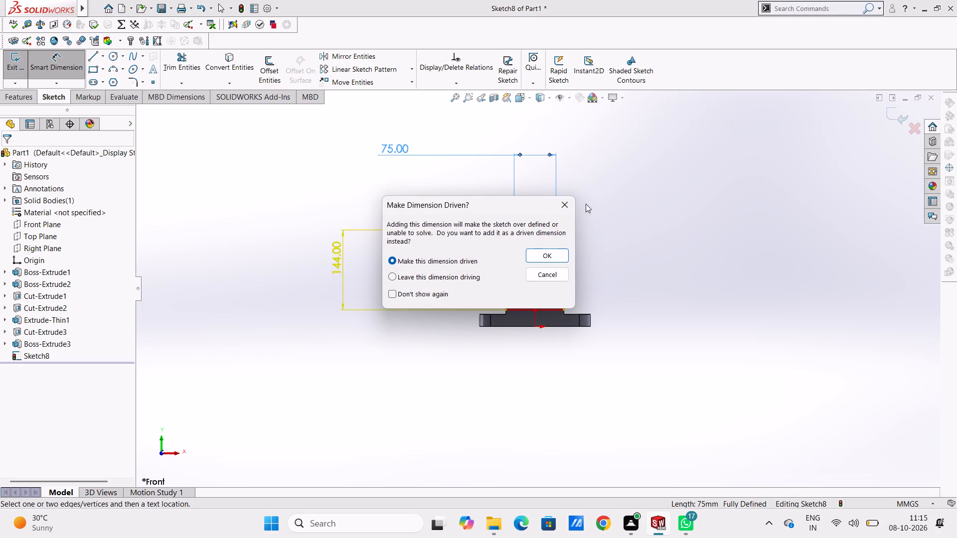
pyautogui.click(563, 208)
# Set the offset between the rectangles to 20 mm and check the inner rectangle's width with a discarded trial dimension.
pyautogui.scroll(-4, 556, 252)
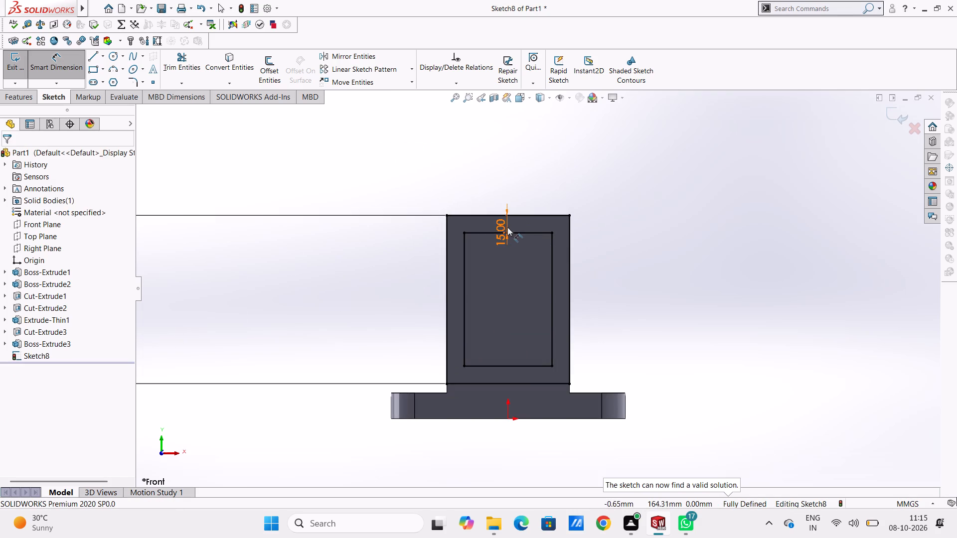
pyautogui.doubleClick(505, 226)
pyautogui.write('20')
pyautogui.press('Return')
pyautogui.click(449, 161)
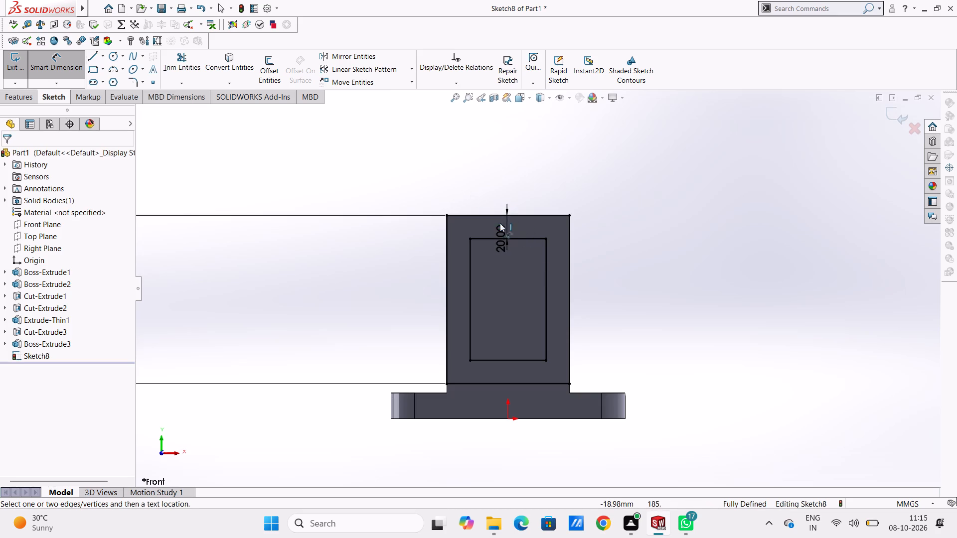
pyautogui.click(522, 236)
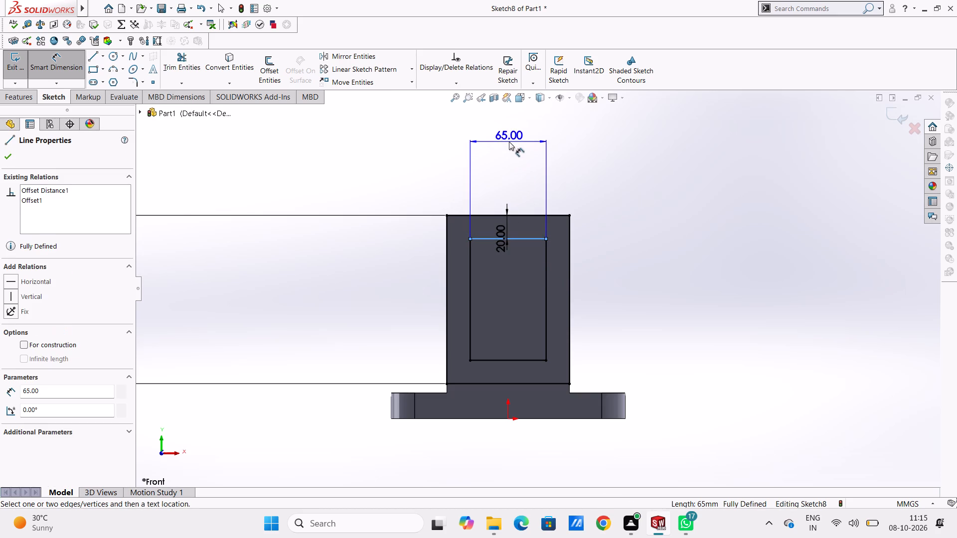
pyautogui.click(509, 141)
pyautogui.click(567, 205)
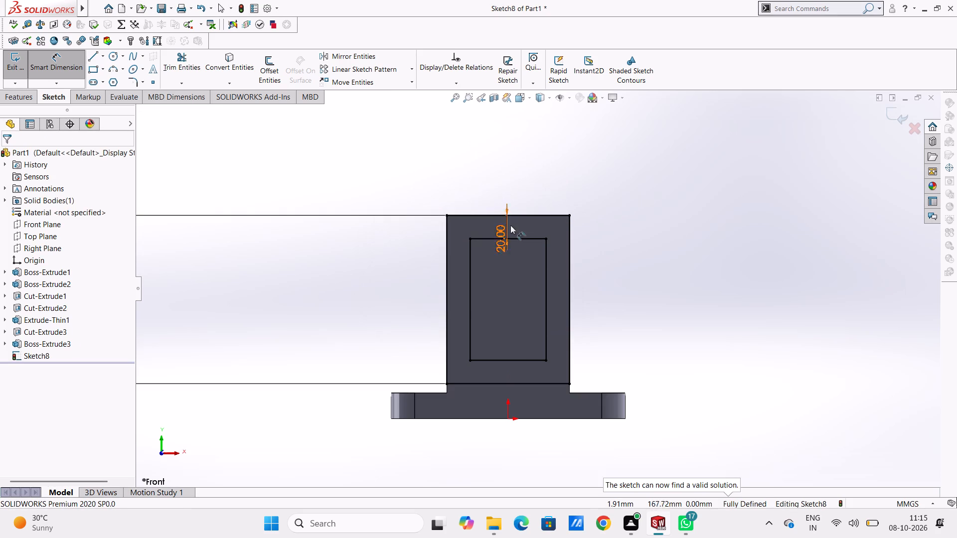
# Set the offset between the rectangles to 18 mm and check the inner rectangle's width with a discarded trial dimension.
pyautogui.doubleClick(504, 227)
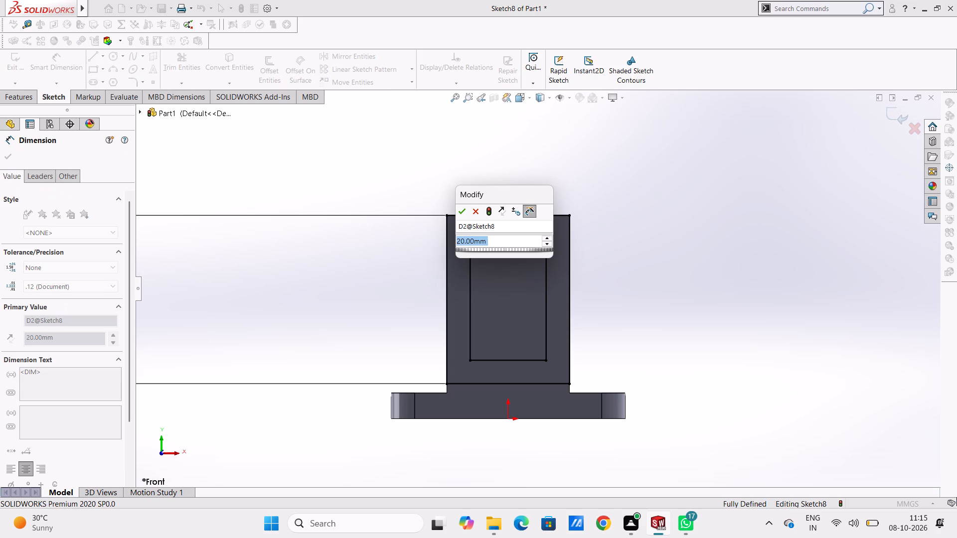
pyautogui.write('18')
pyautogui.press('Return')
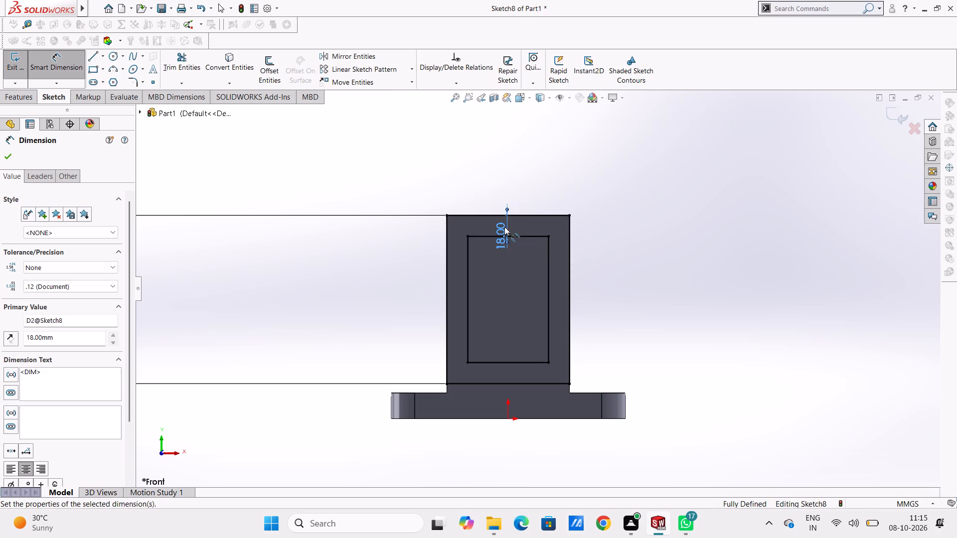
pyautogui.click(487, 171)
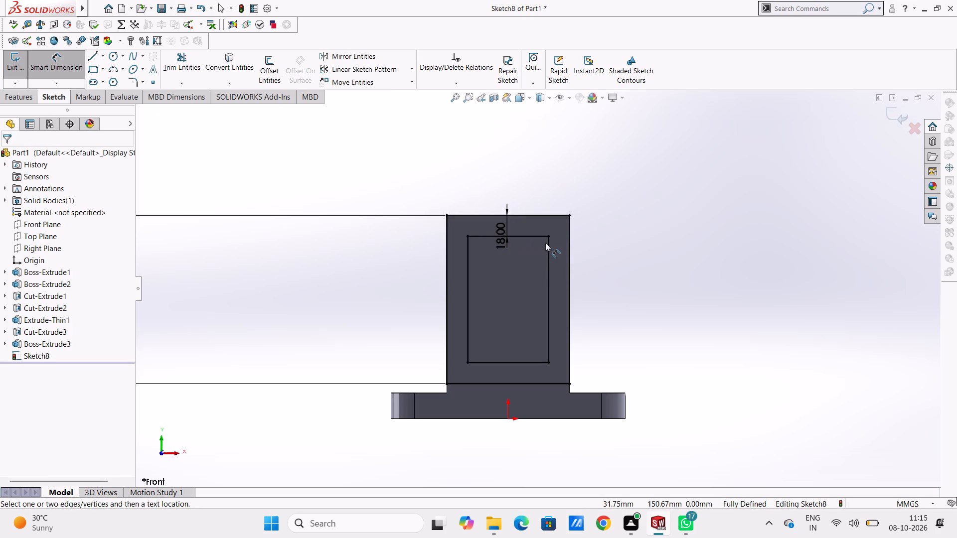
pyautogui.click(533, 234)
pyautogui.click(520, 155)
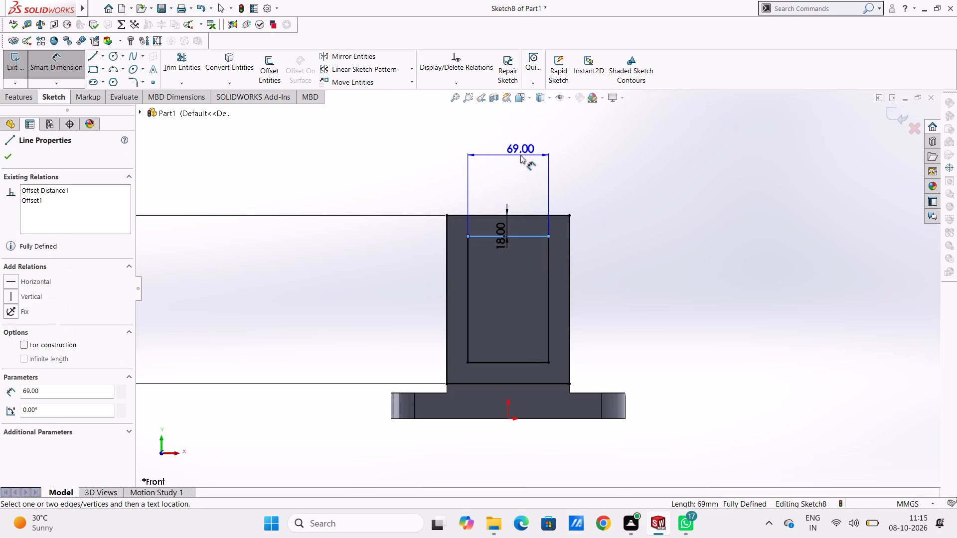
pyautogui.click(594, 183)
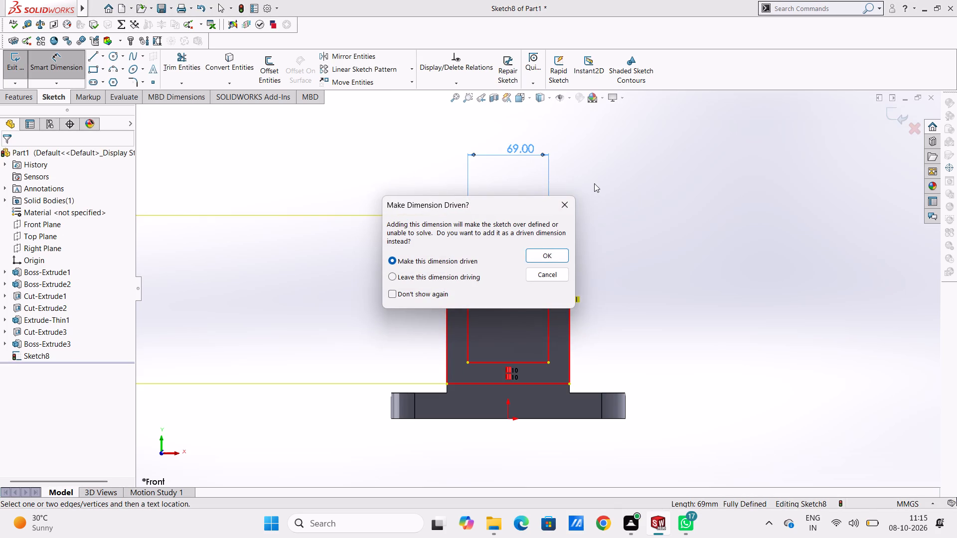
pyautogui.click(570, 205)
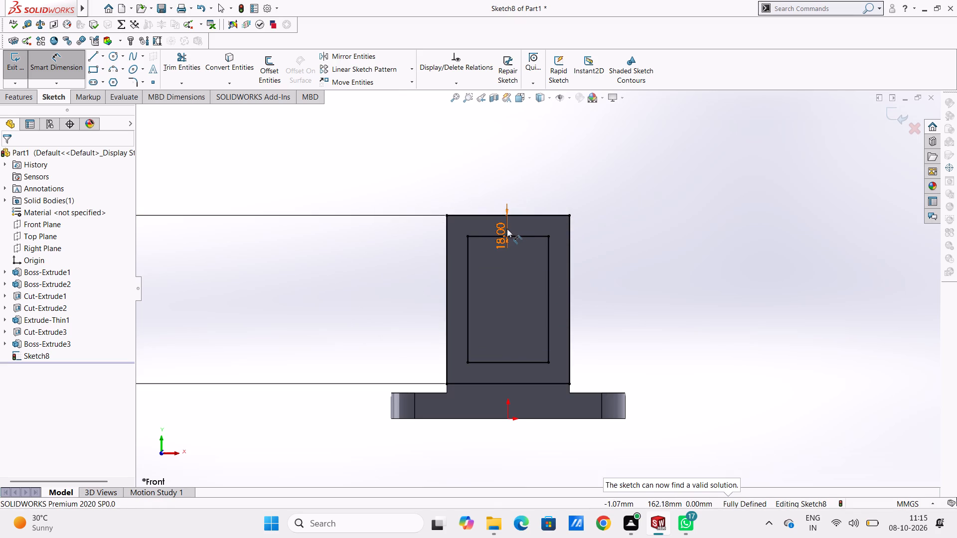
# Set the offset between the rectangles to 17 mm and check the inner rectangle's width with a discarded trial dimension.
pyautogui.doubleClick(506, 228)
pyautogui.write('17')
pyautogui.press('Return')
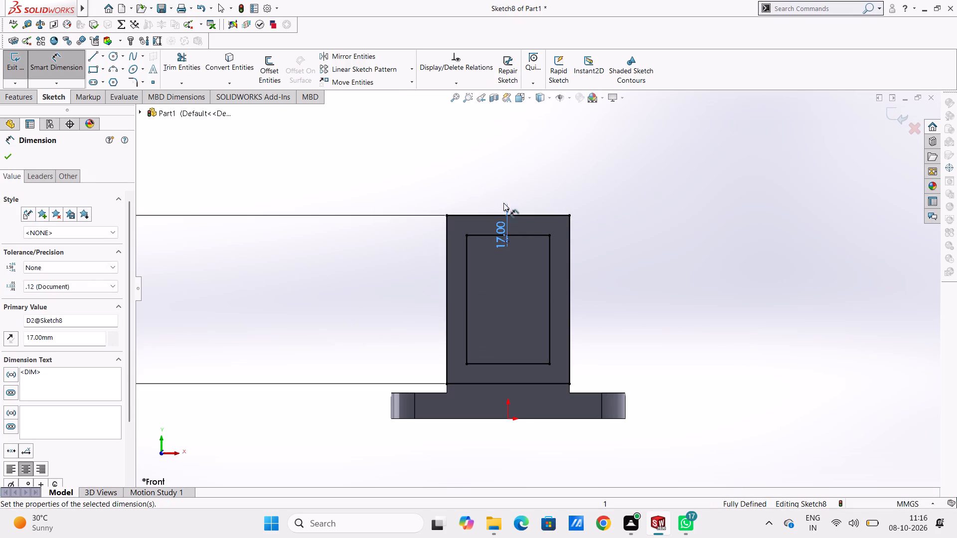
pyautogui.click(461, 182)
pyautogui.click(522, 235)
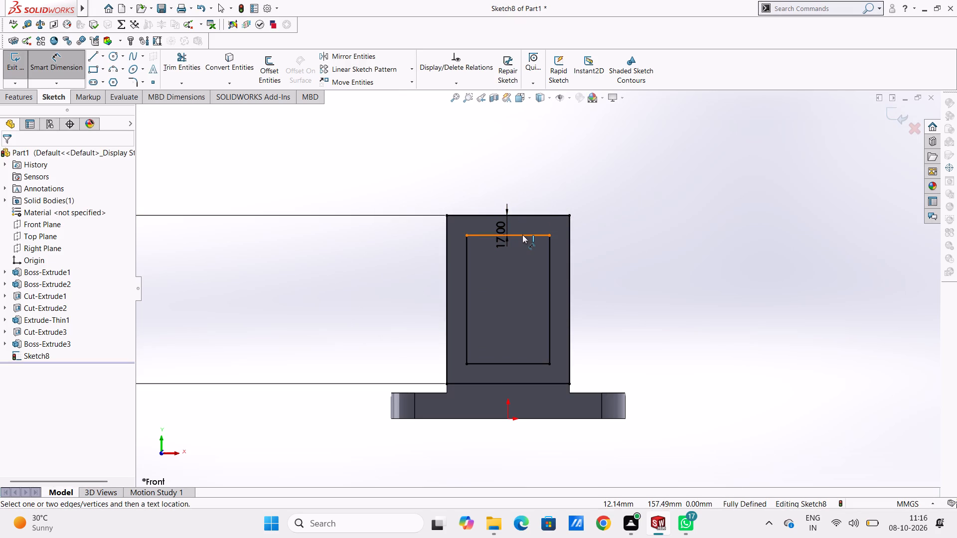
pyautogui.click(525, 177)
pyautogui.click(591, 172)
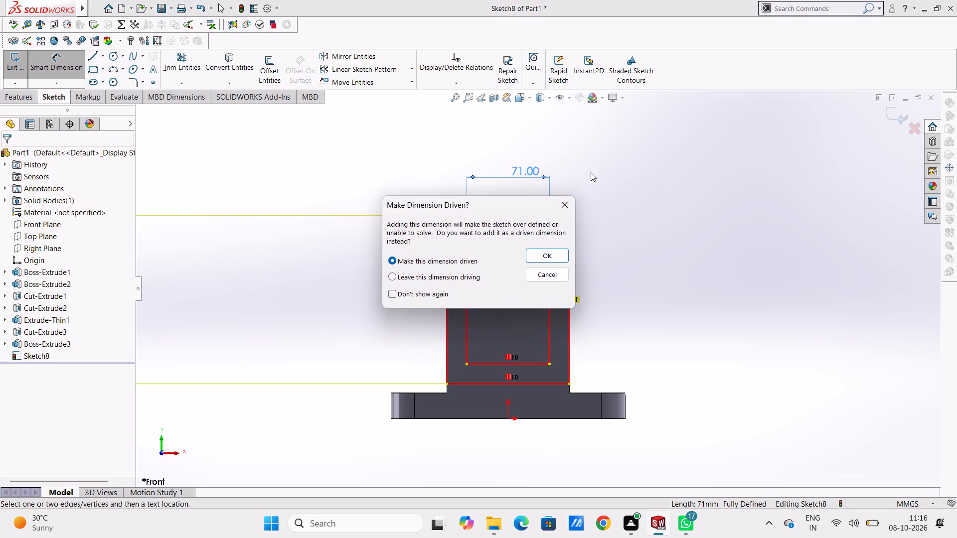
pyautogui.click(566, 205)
# Set the offset dimension between the outer and inner rectangles to 17.5 mm.
pyautogui.doubleClick(505, 230)
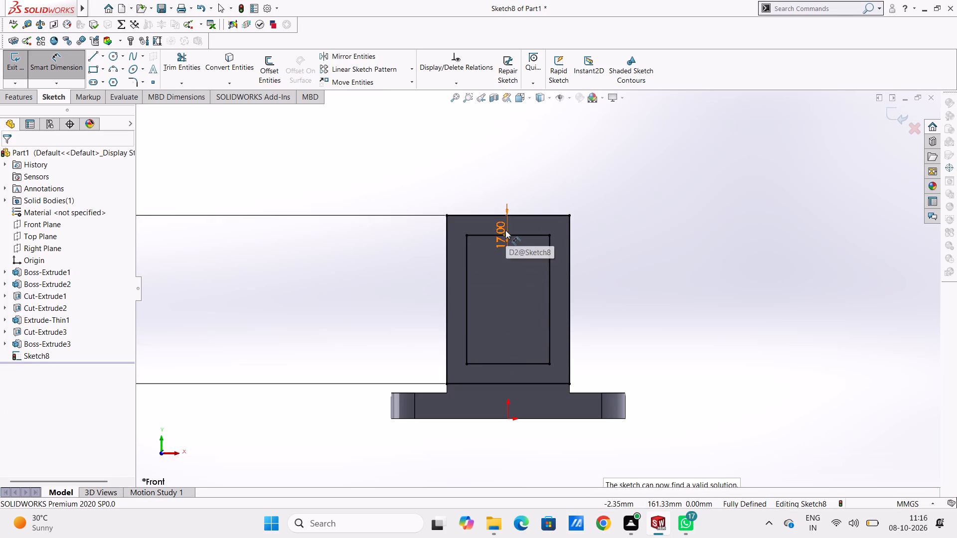
pyautogui.write('17.5')
pyautogui.press('Return')
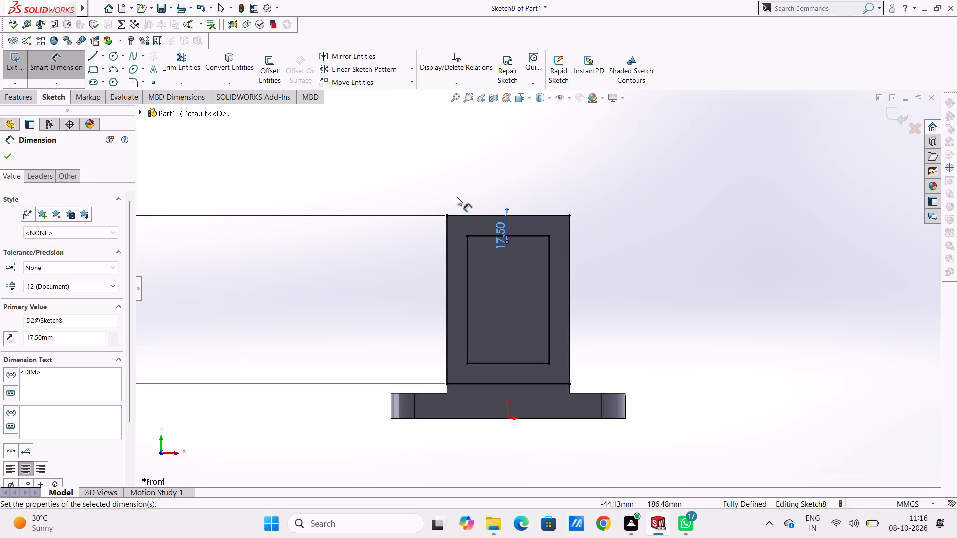
pyautogui.click(456, 187)
# Check the inner rectangle's width with a discarded trial dimension across its top edge.
pyautogui.click(533, 236)
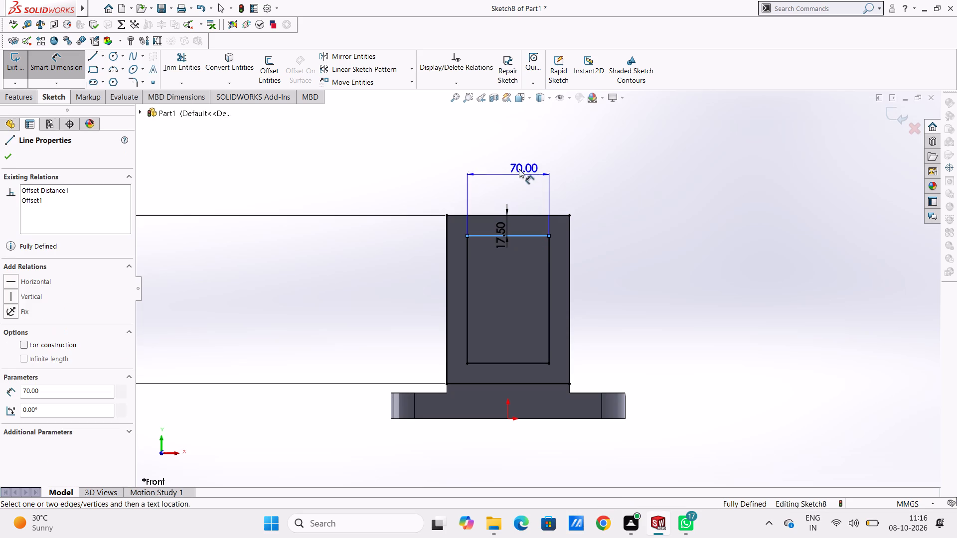
pyautogui.click(514, 157)
pyautogui.click(564, 203)
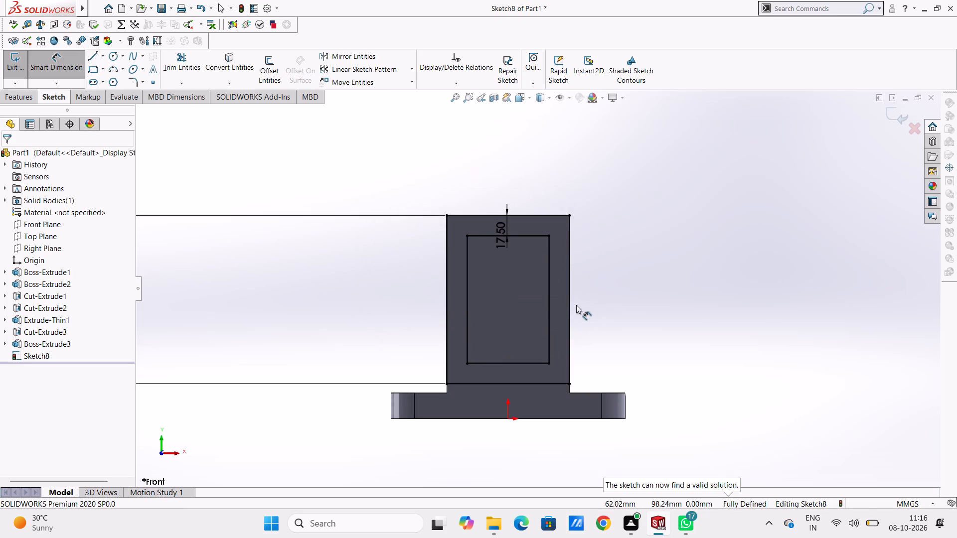
pyautogui.scroll(-1, 576, 305)
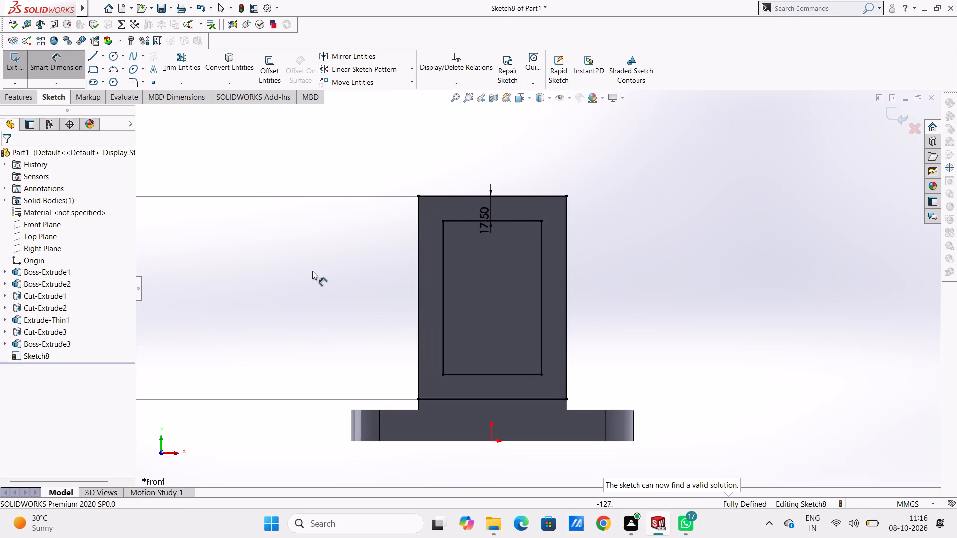
pyautogui.press('Escape')
pyautogui.press('Escape')
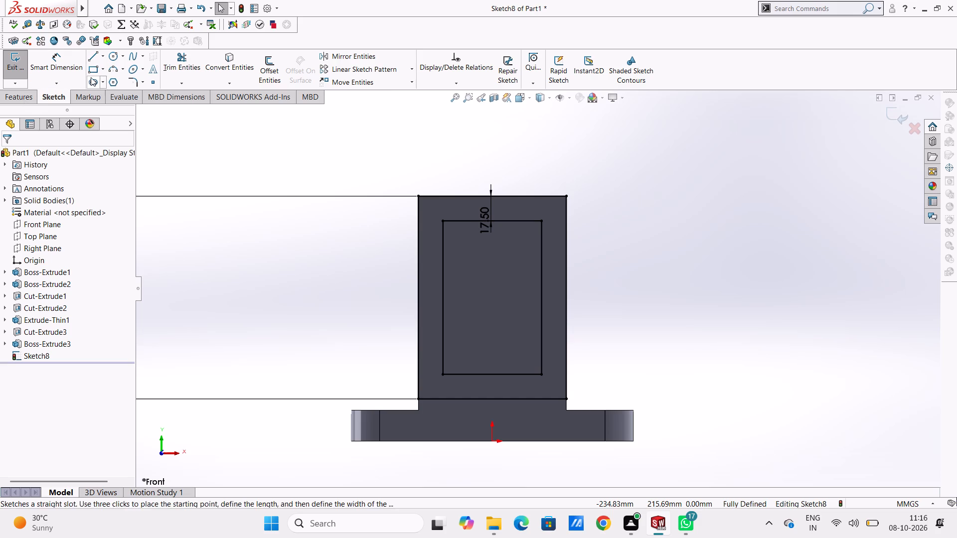
# Sketch six circles about 11 to 15 mm in diameter between the rectangles, three per side, level with the inner rectangle's top, middle and bottom.
pyautogui.click(113, 52)
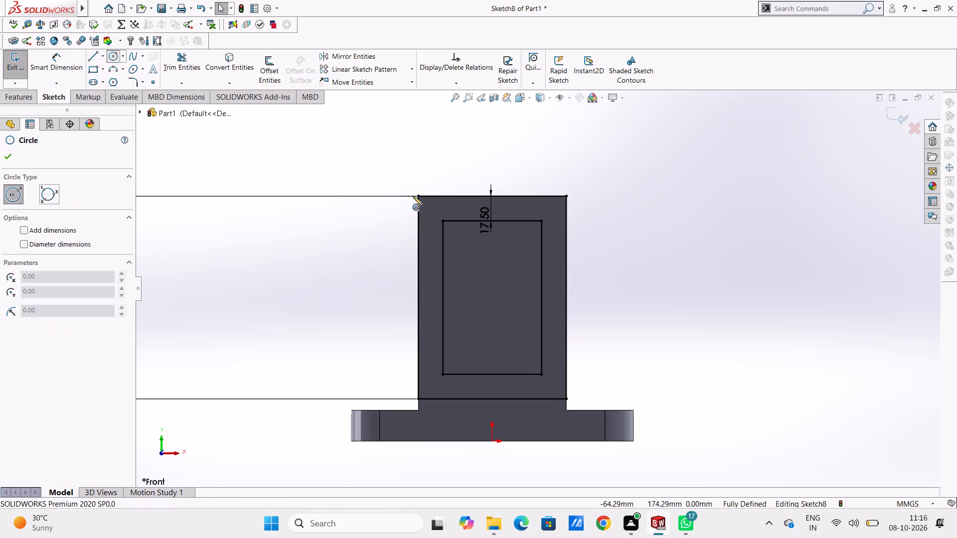
pyautogui.click(430, 221)
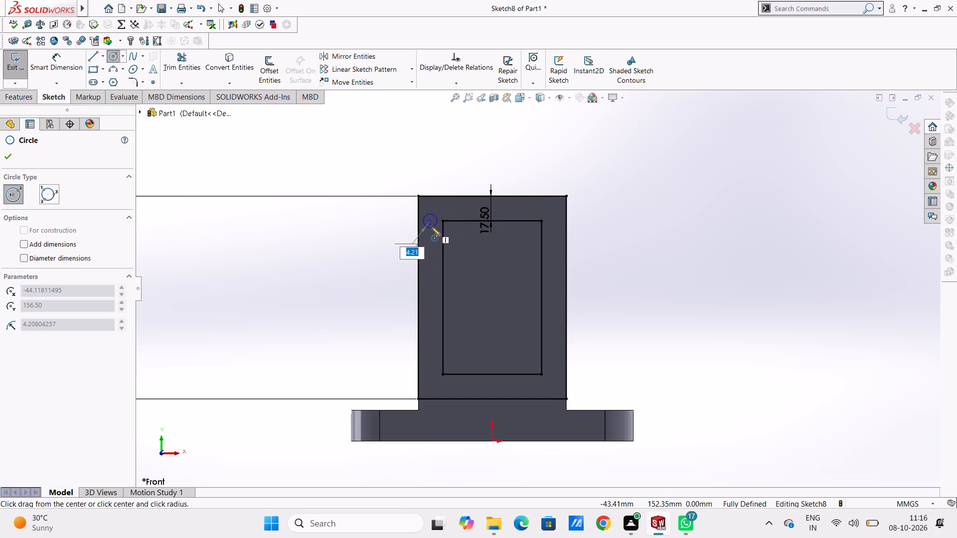
pyautogui.click(434, 230)
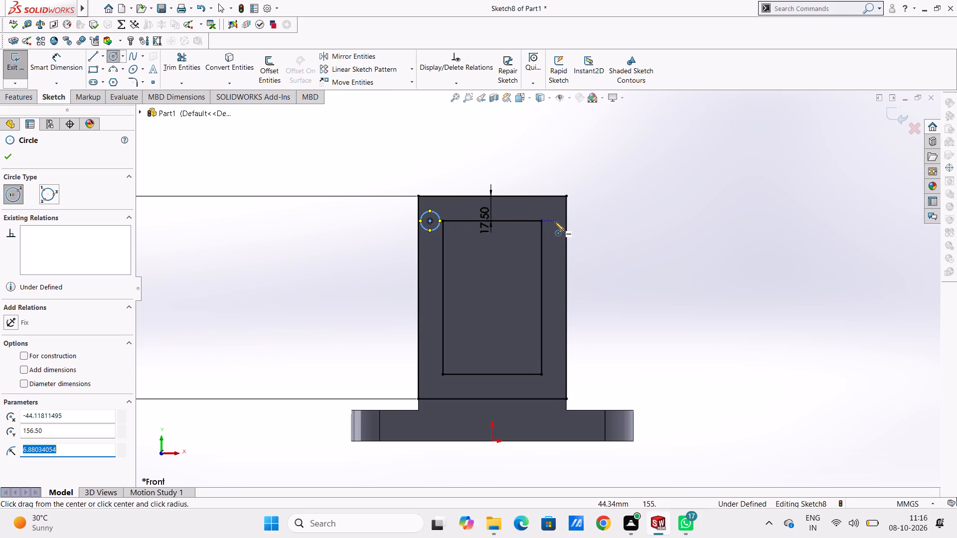
pyautogui.click(555, 222)
pyautogui.click(558, 231)
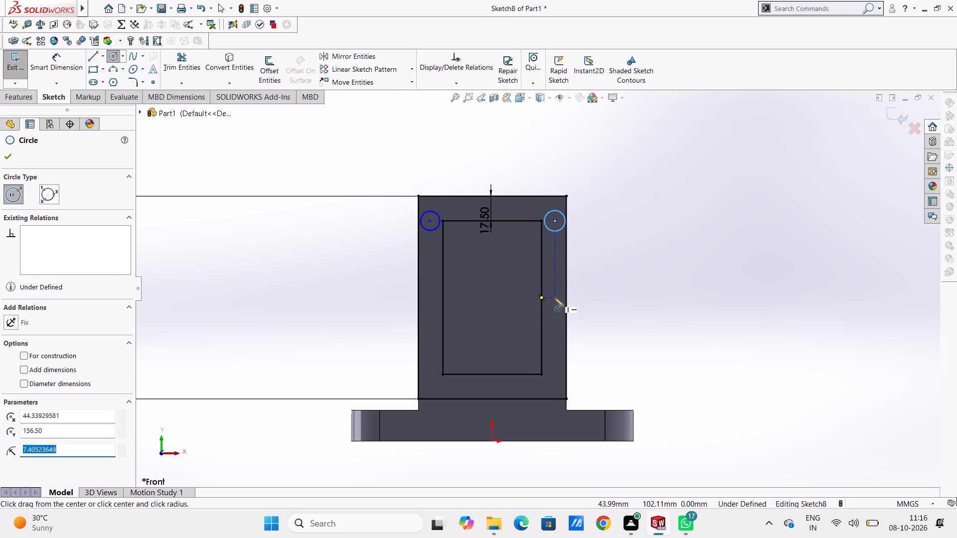
pyautogui.click(555, 297)
pyautogui.click(558, 307)
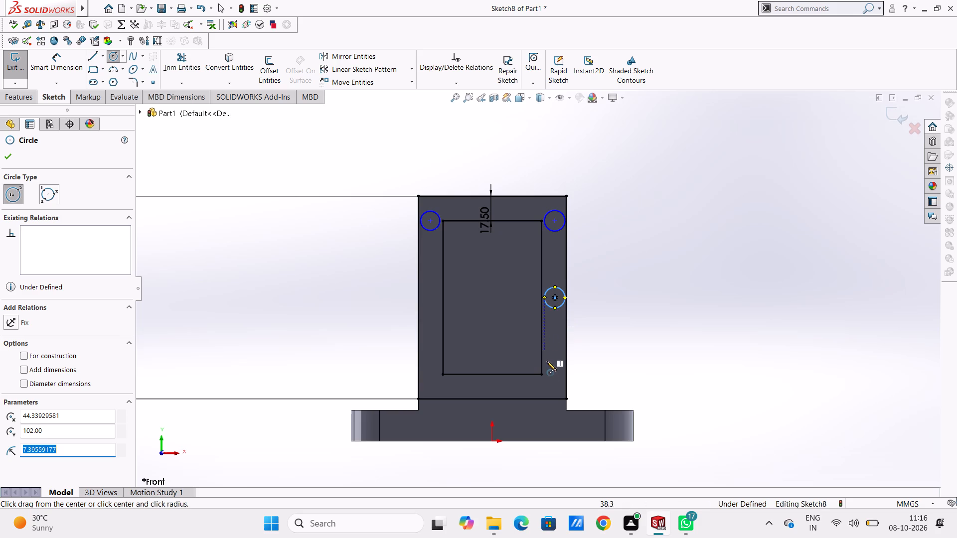
pyautogui.click(556, 373)
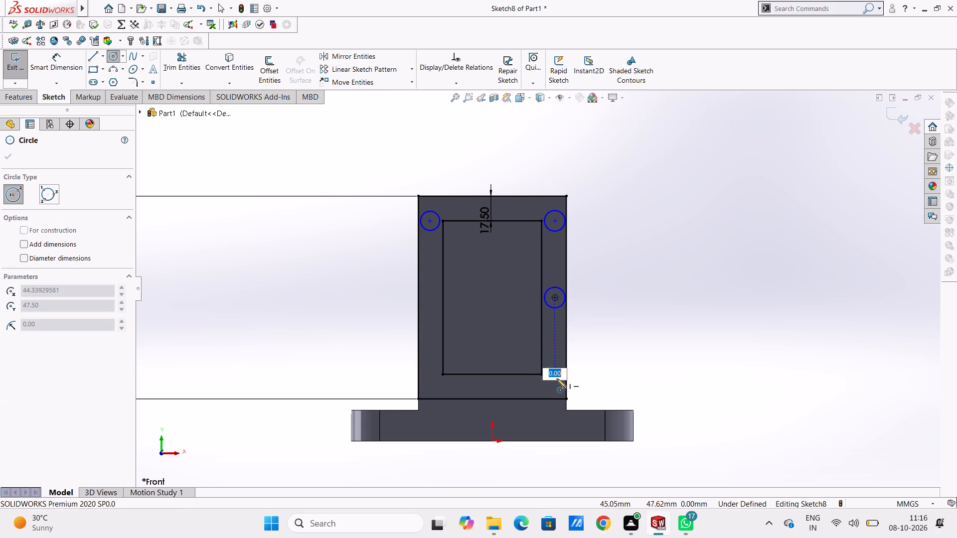
pyautogui.click(558, 384)
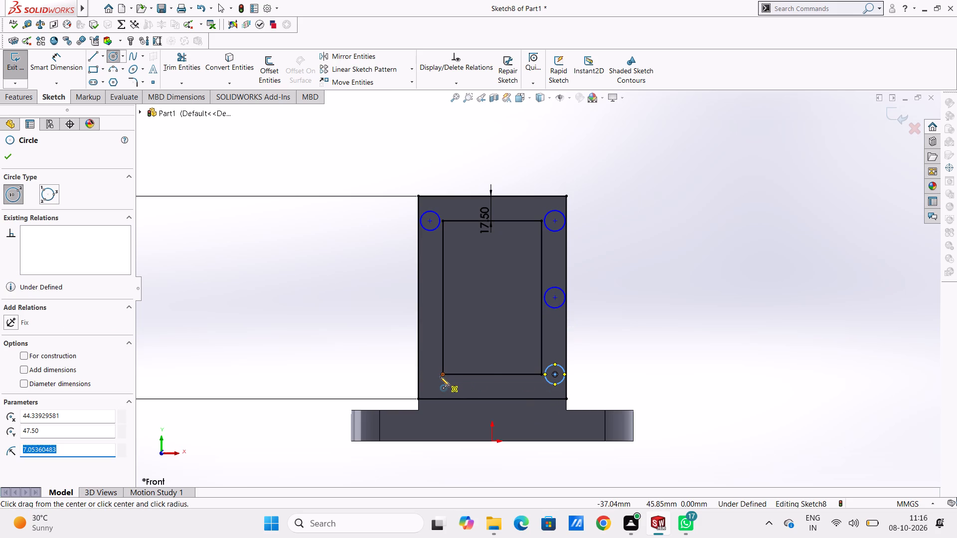
pyautogui.click(431, 376)
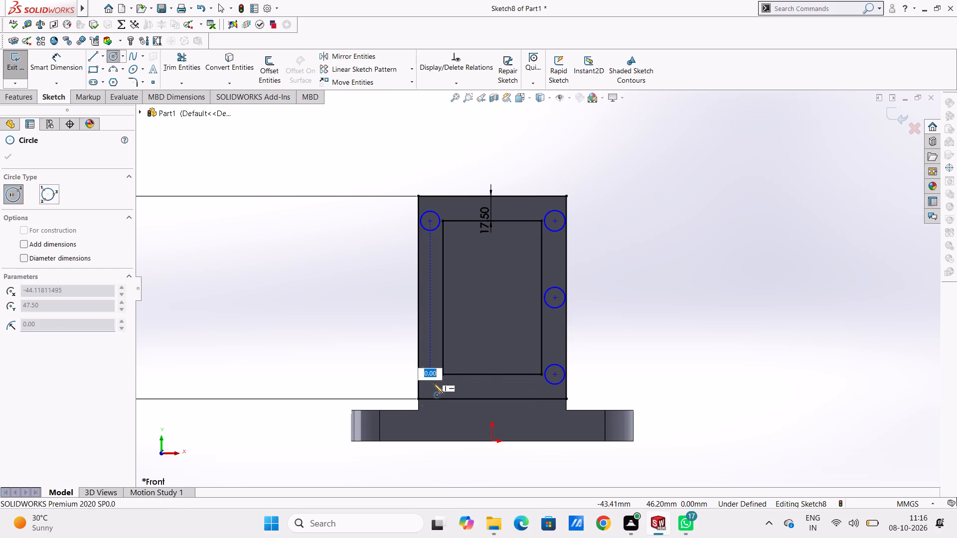
pyautogui.click(434, 382)
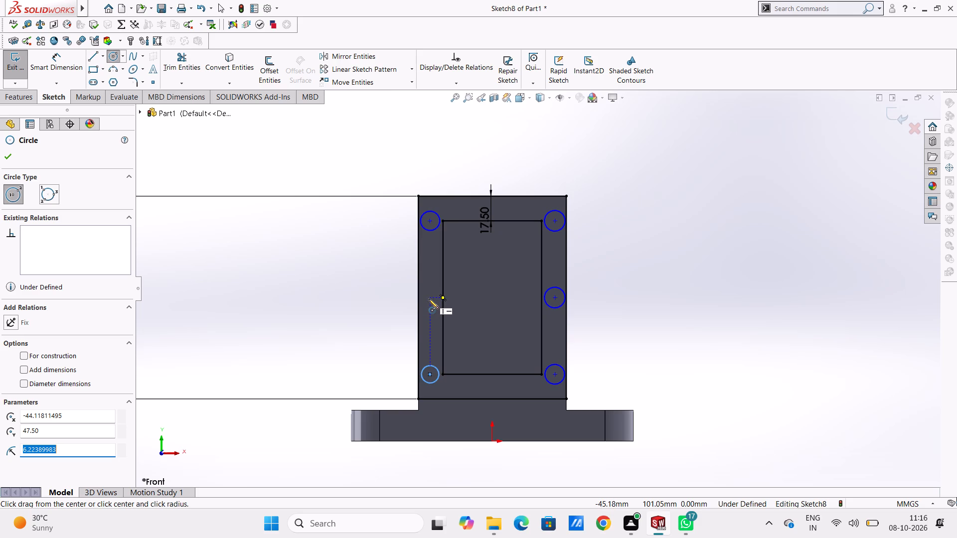
pyautogui.click(429, 299)
pyautogui.click(431, 305)
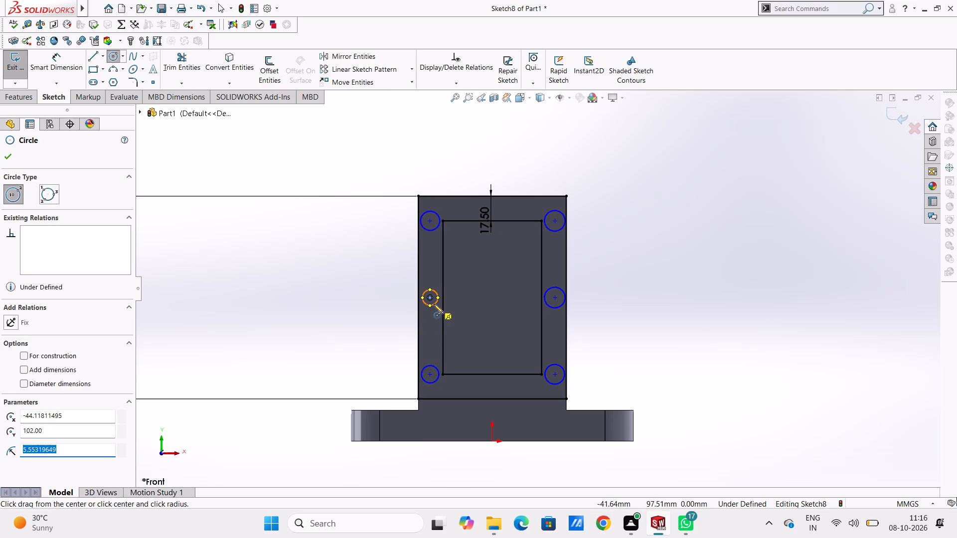
pyautogui.click(5, 161)
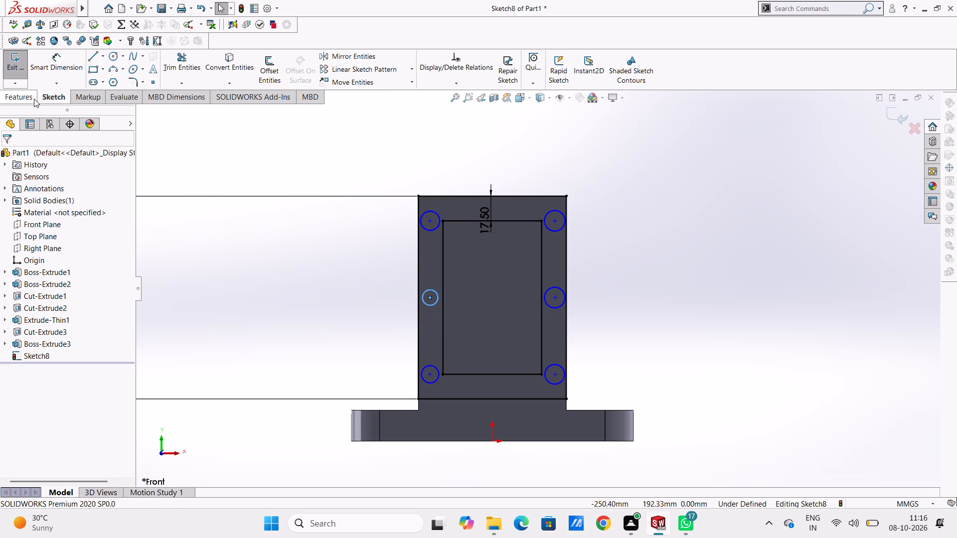
# Dimension the top-left and top-right circles on the front wall to 9 mm diameter each.
pyautogui.click(64, 67)
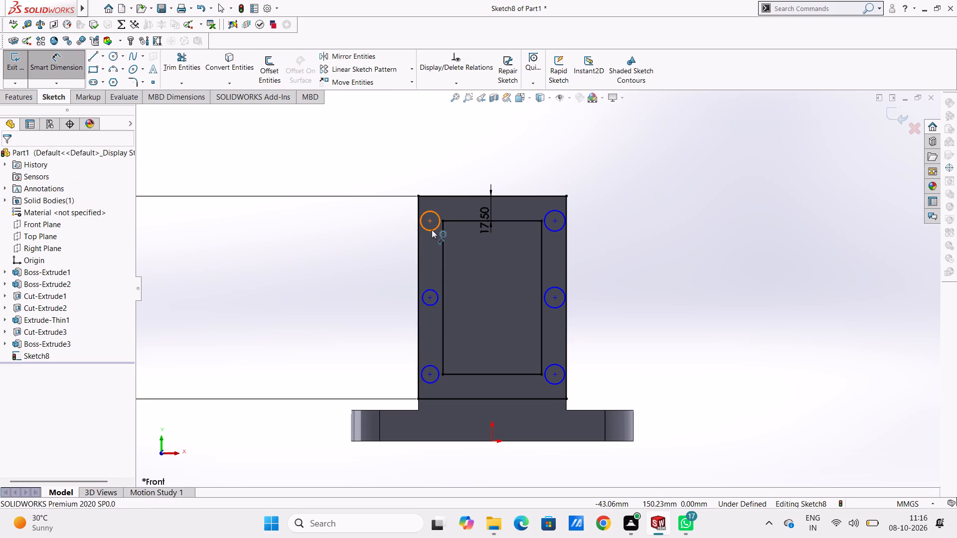
pyautogui.click(432, 230)
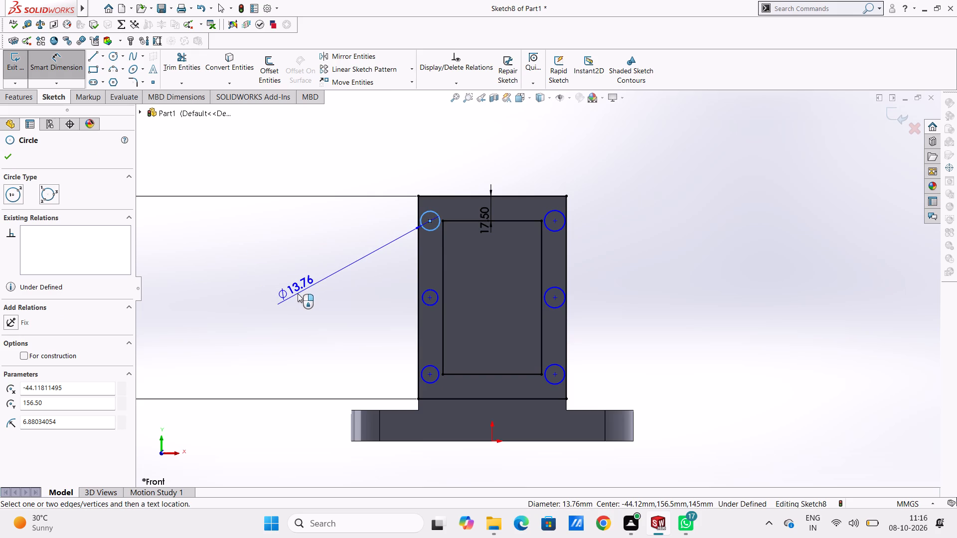
pyautogui.click(263, 265)
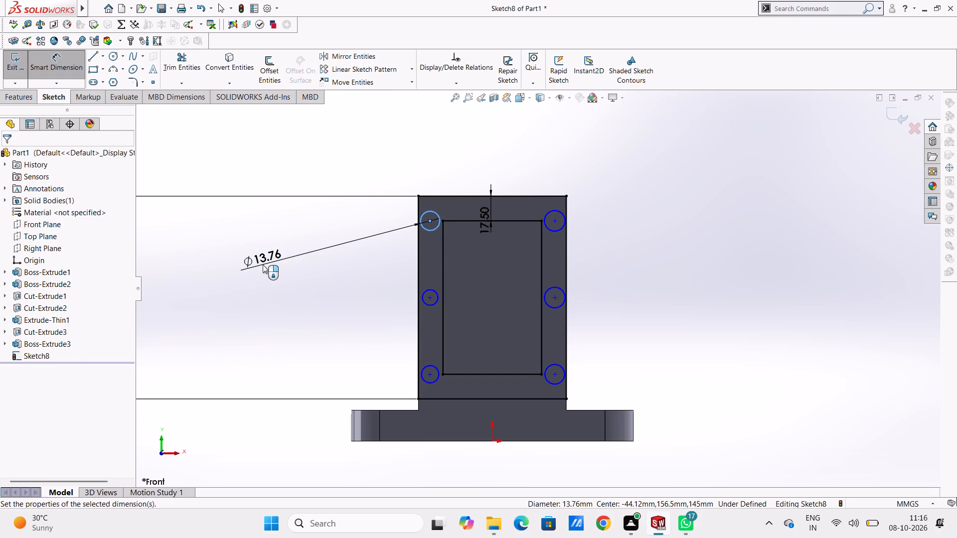
pyautogui.press('9')
pyautogui.press('Return')
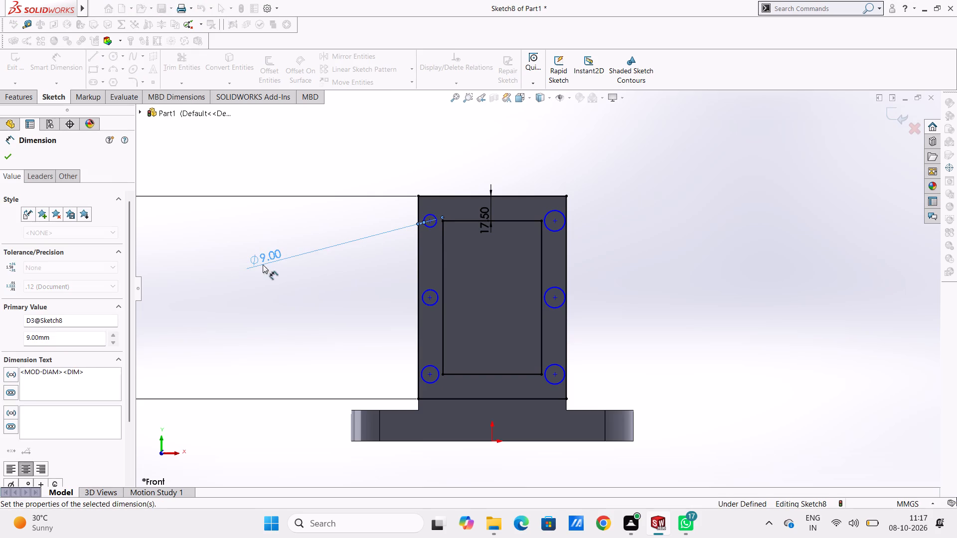
pyautogui.click(355, 168)
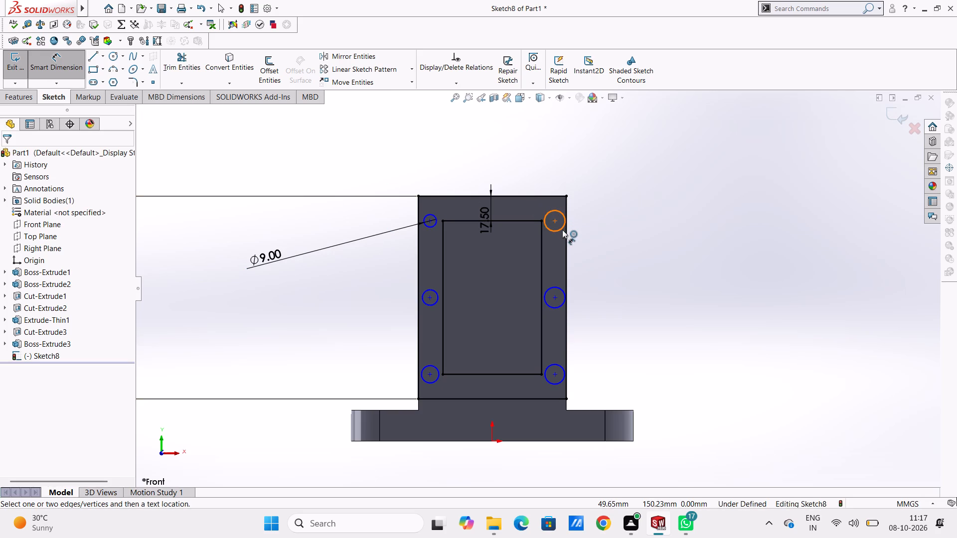
pyautogui.click(562, 230)
pyautogui.click(703, 147)
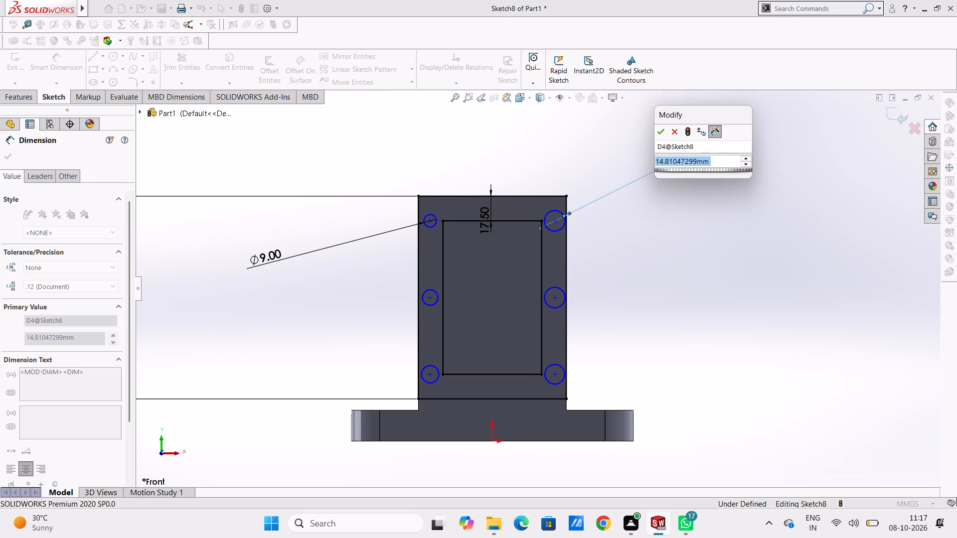
pyautogui.press('9')
pyautogui.press('Return')
pyautogui.click(691, 247)
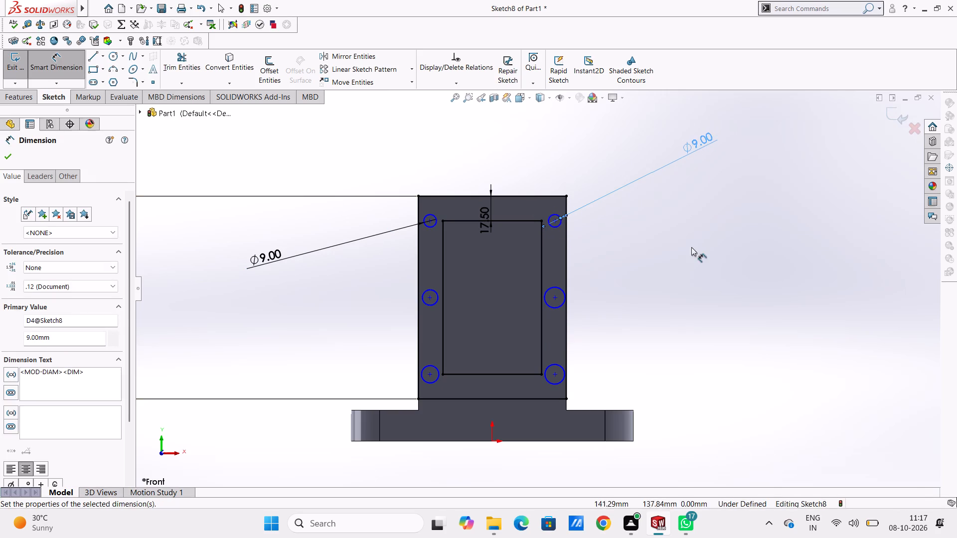
# Dimension the middle circle on the right side of the front wall to 9 mm diameter.
pyautogui.click(560, 308)
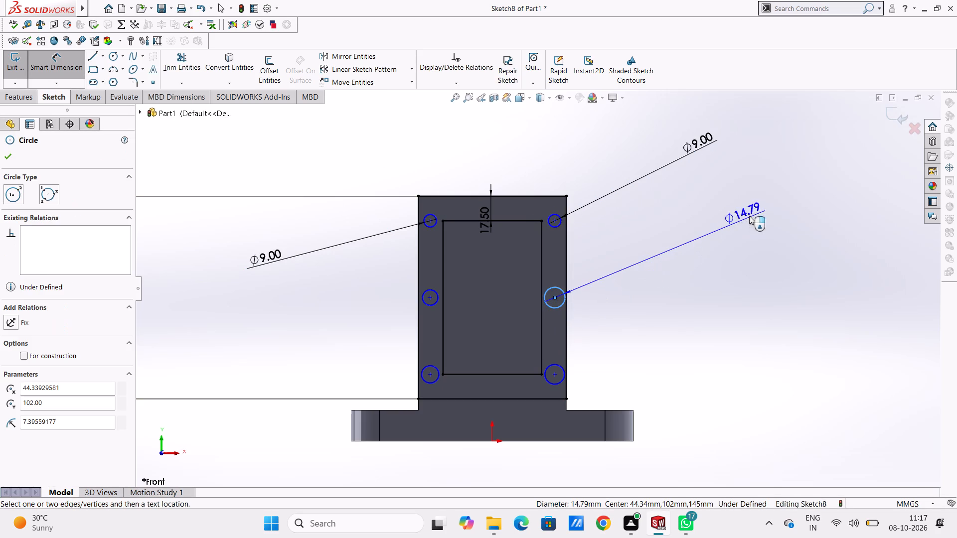
pyautogui.click(773, 205)
pyautogui.press('9')
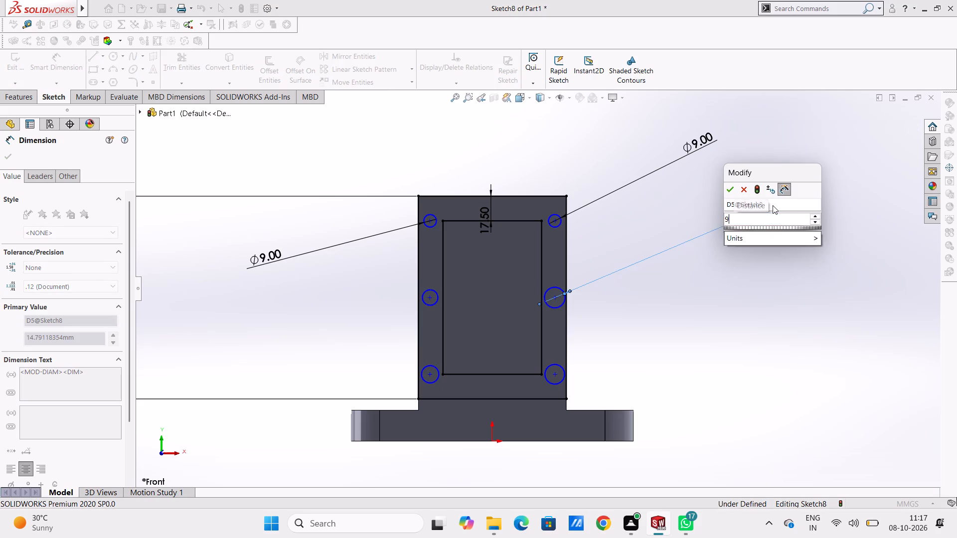
pyautogui.press('Return')
pyautogui.click(727, 340)
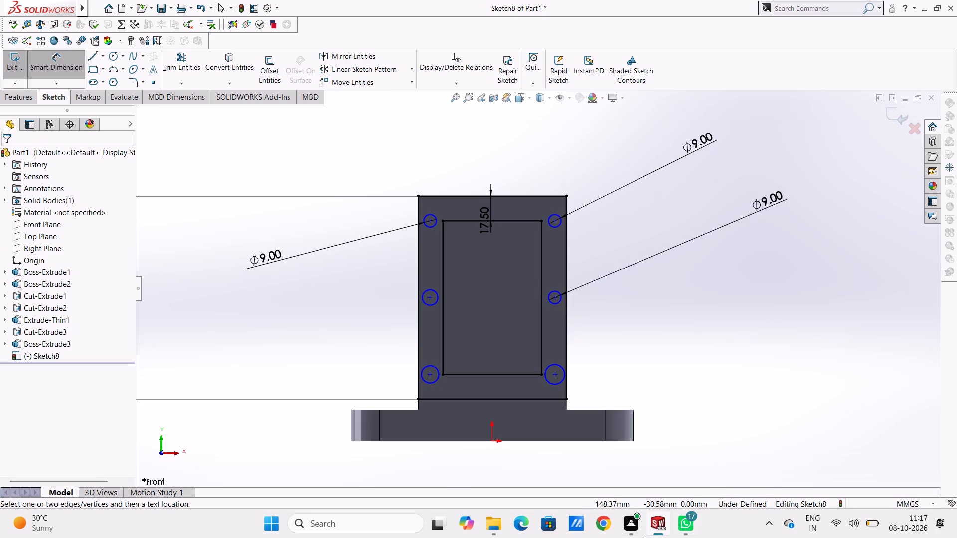
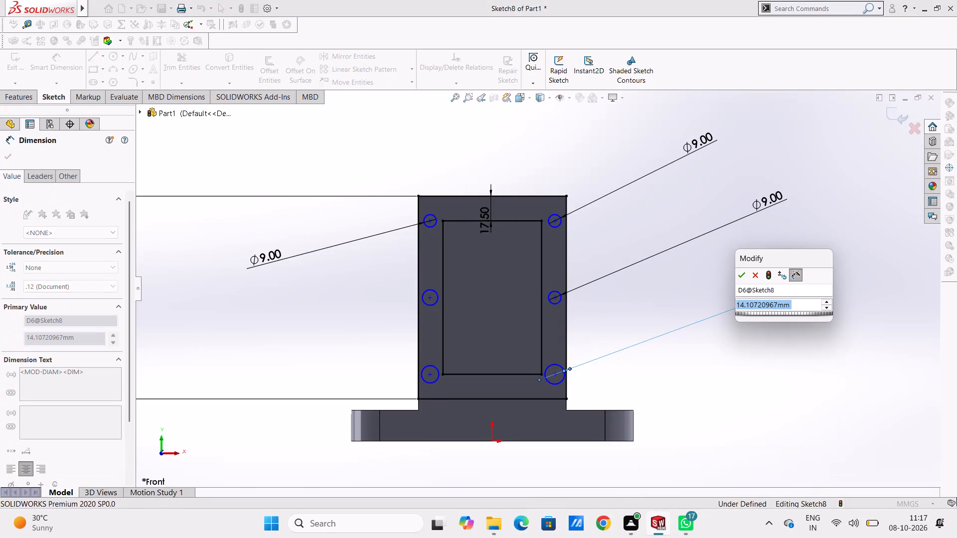
# Set the diameter of the bottom circle in the right-hand column of the sketch to 9 mm.
pyautogui.press('9')
pyautogui.press('Return')
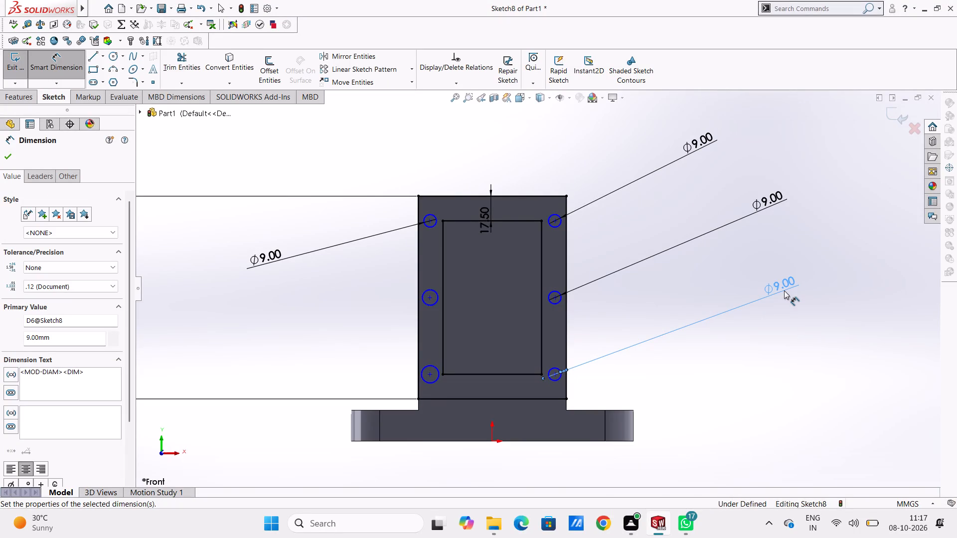
pyautogui.click(833, 401)
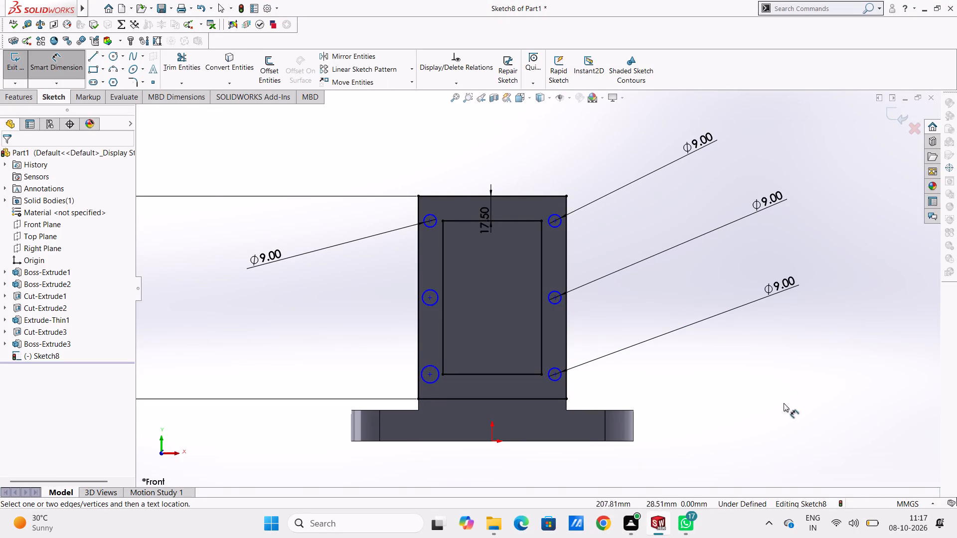
# Dimension the middle circle in the left-hand column of the sketch with a 9 mm diameter.
pyautogui.scroll(2, 789, 433)
pyautogui.scroll(-1, 482, 399)
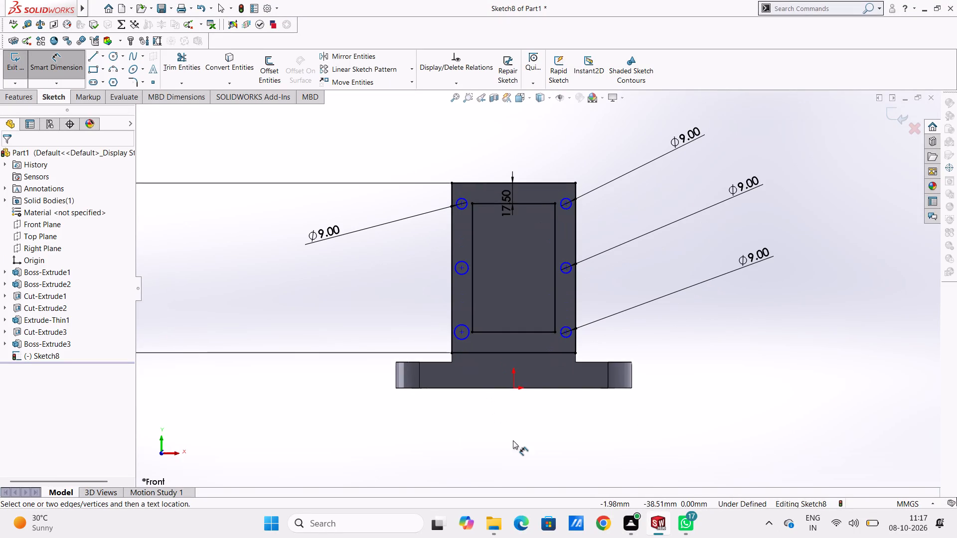
pyautogui.scroll(2, 516, 390)
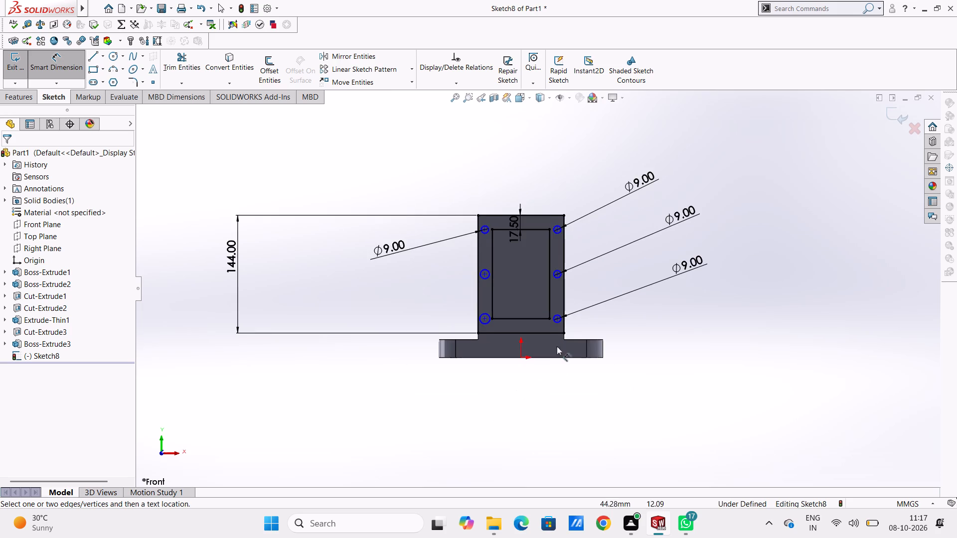
pyautogui.scroll(-2, 555, 350)
pyautogui.click(456, 236)
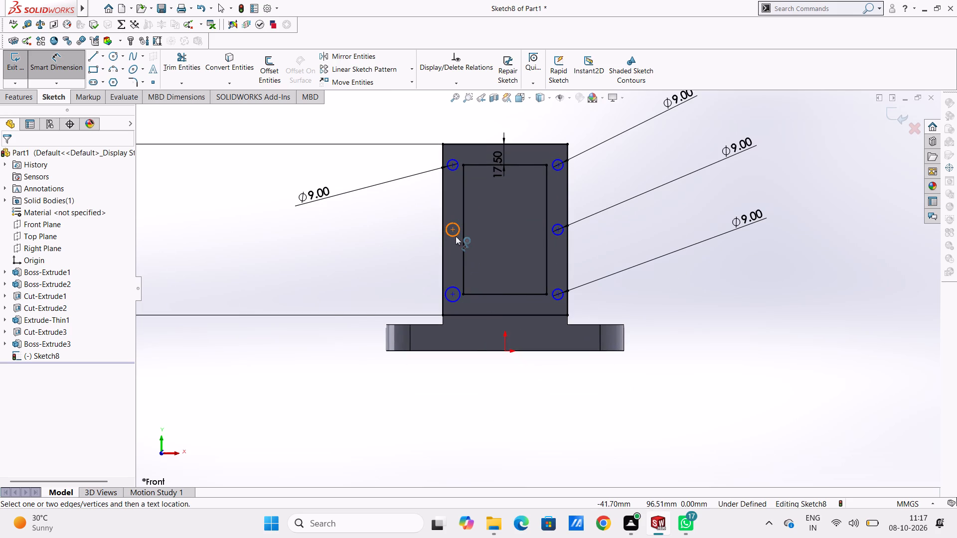
pyautogui.scroll(3, 319, 317)
pyautogui.click(261, 336)
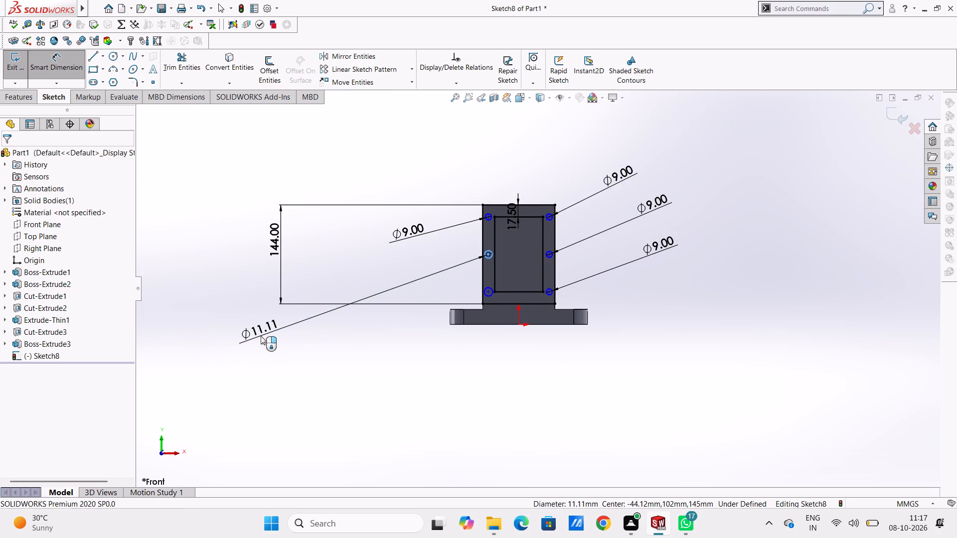
pyautogui.press('9')
pyautogui.press('Return')
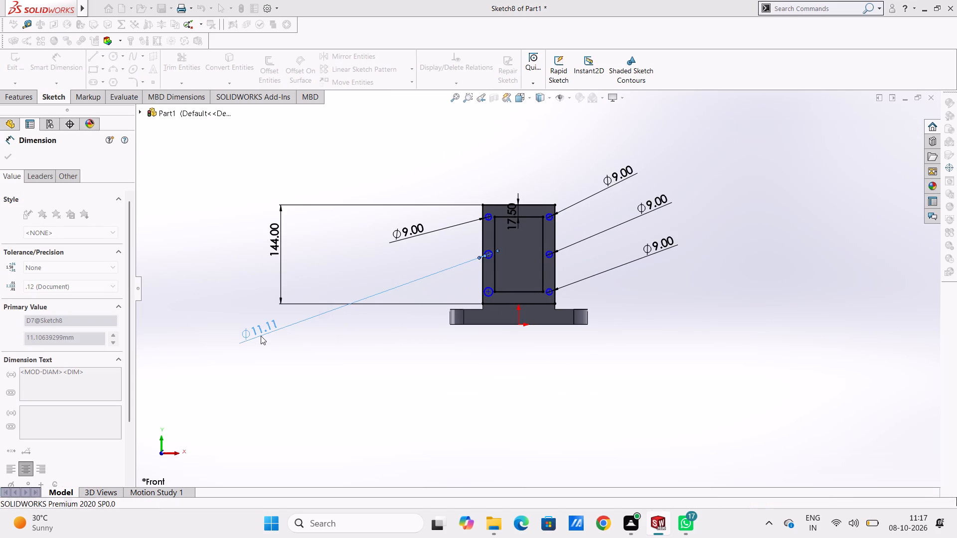
pyautogui.click(321, 396)
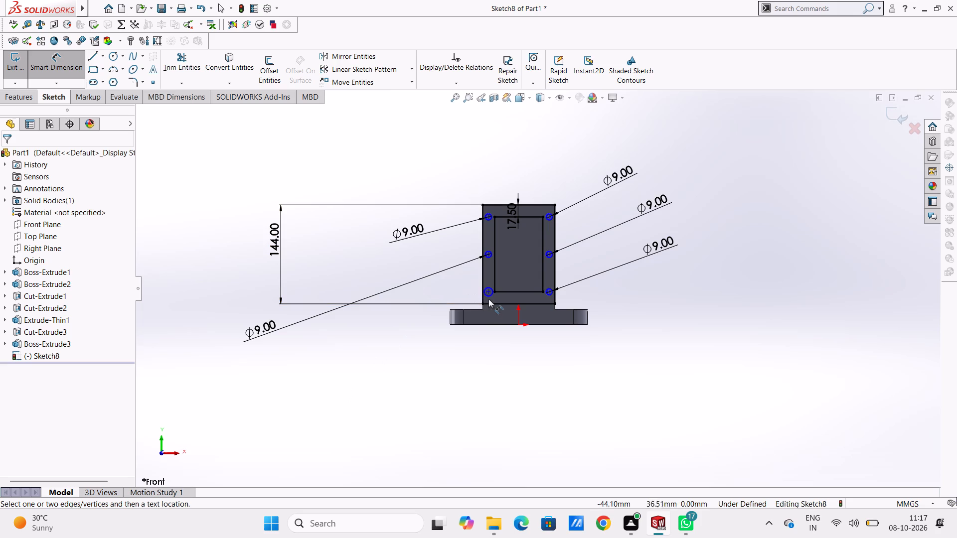
# Dimension the bottom circle in the left-hand column of the sketch with a 9 mm diameter.
pyautogui.click(489, 297)
pyautogui.click(286, 386)
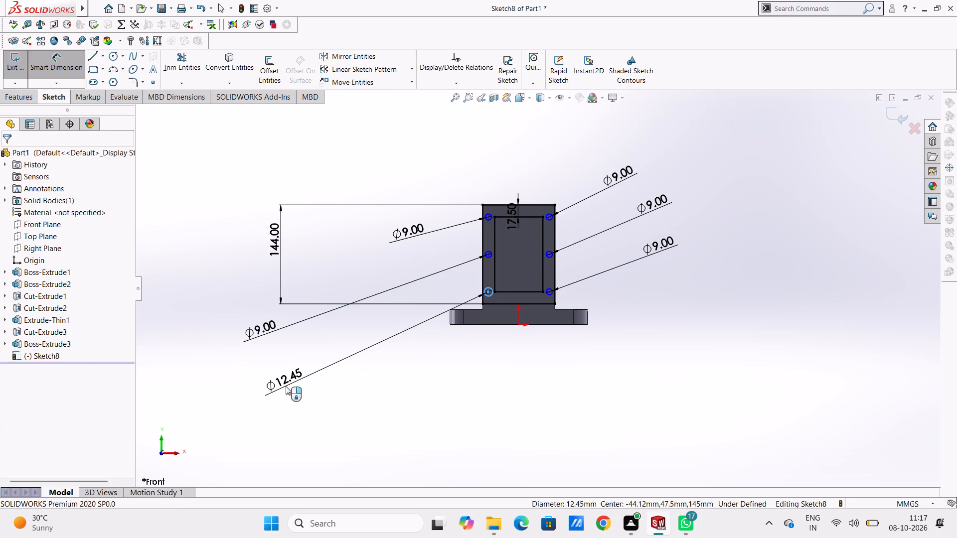
pyautogui.press('9')
pyautogui.press('Return')
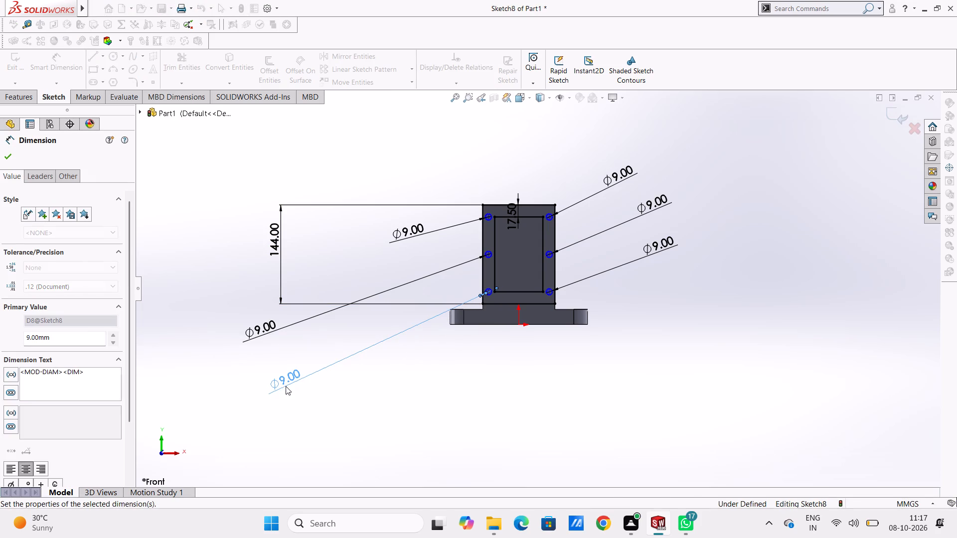
pyautogui.click(416, 404)
# Move the 17.50 offset dimension out of the rectangle to clear space to the right of the part.
pyautogui.scroll(-1, 563, 207)
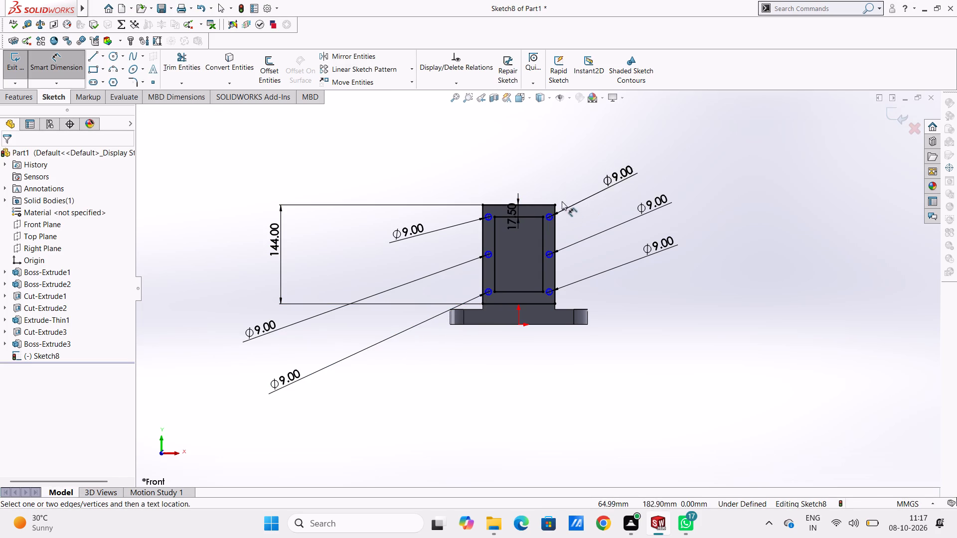
pyautogui.scroll(-1, 562, 201)
pyautogui.scroll(-5, 525, 234)
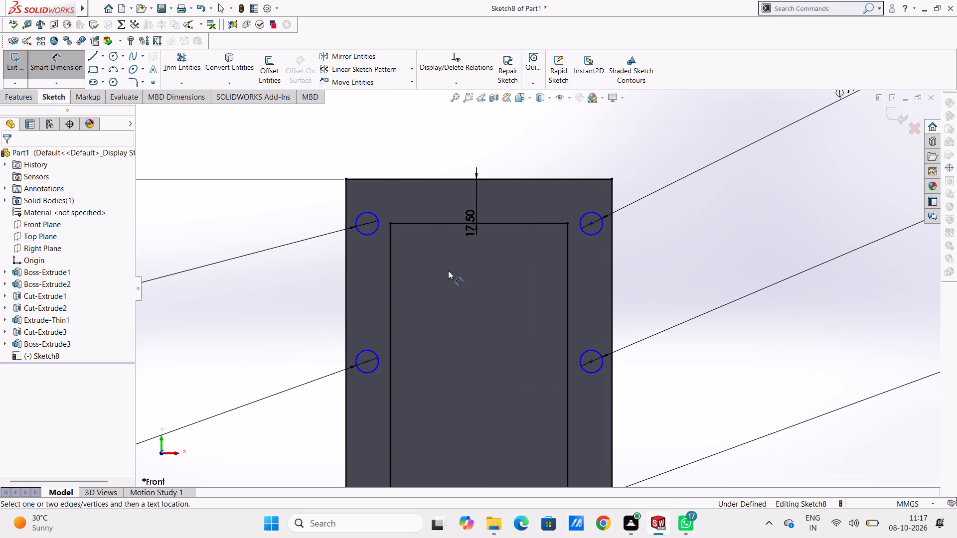
pyautogui.press('Escape')
pyautogui.moveTo(474, 213); pyautogui.dragTo(693, 217)
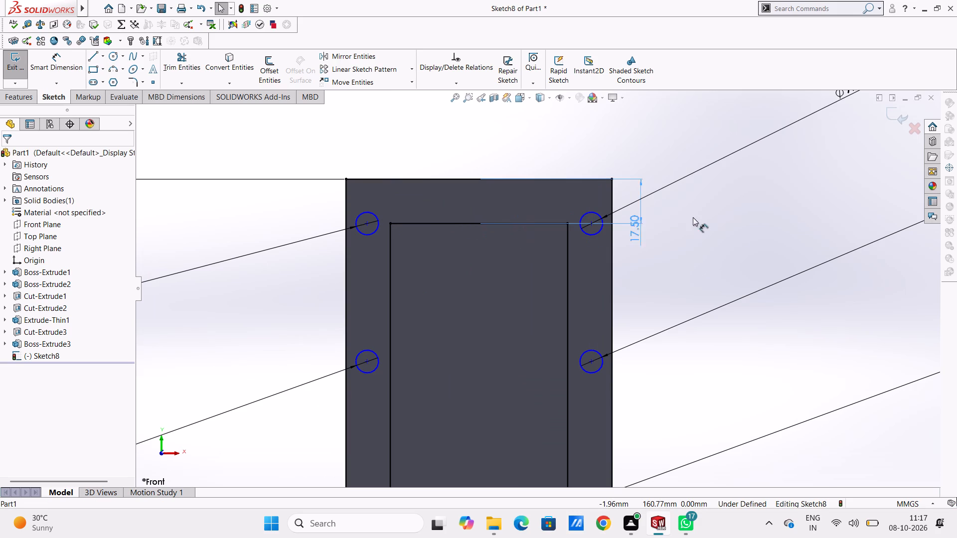
pyautogui.moveTo(693, 217); pyautogui.dragTo(888, 216)
pyautogui.click(640, 154)
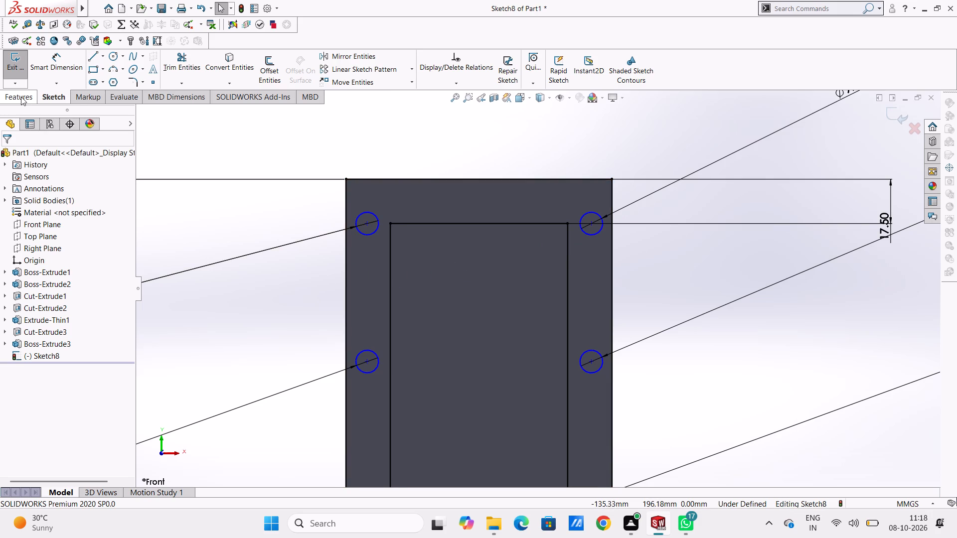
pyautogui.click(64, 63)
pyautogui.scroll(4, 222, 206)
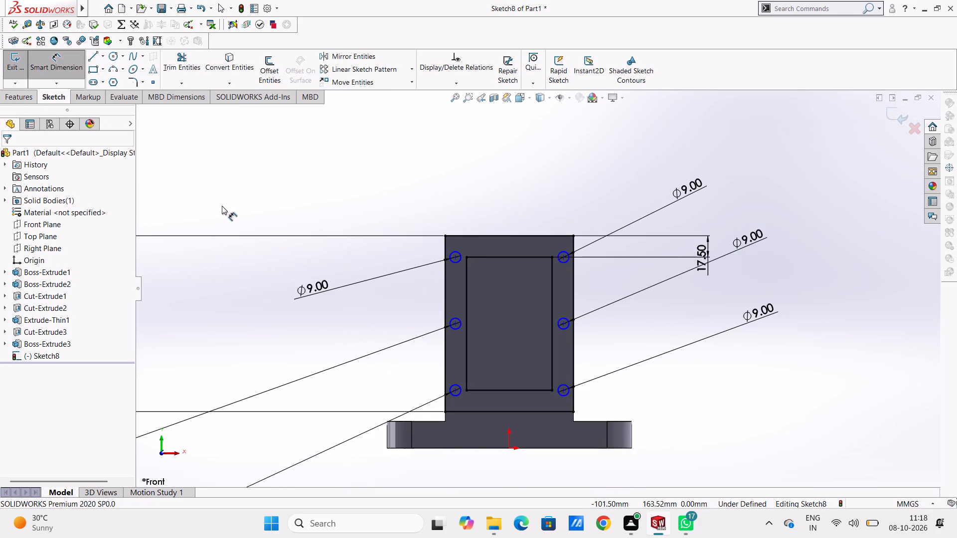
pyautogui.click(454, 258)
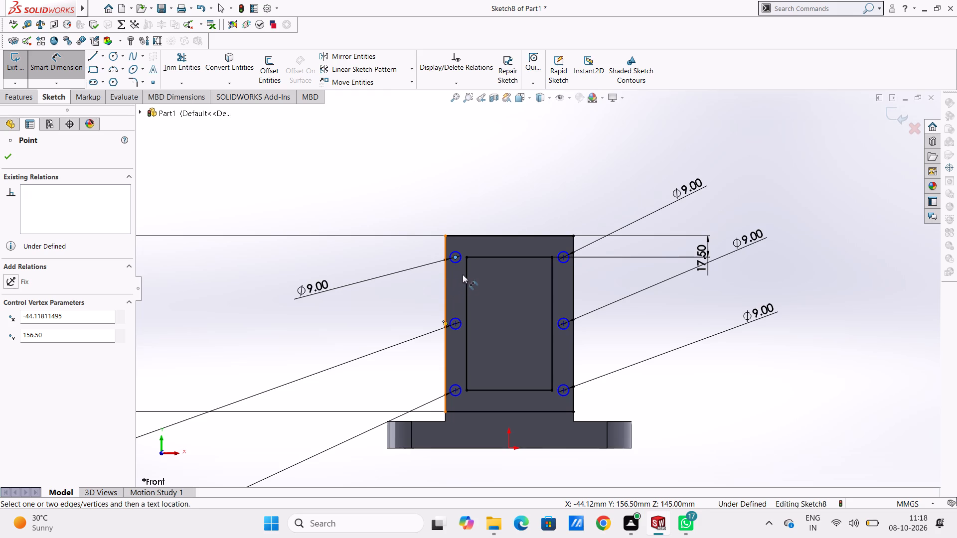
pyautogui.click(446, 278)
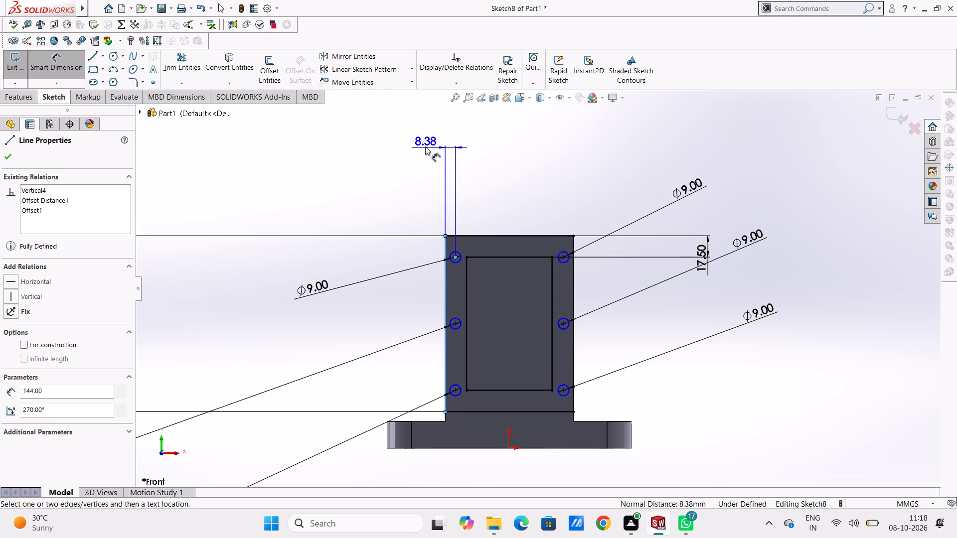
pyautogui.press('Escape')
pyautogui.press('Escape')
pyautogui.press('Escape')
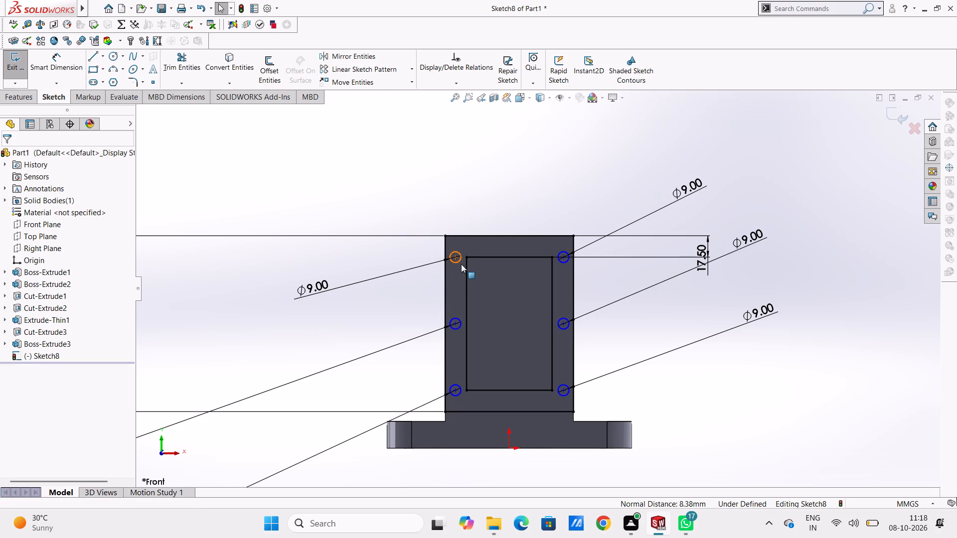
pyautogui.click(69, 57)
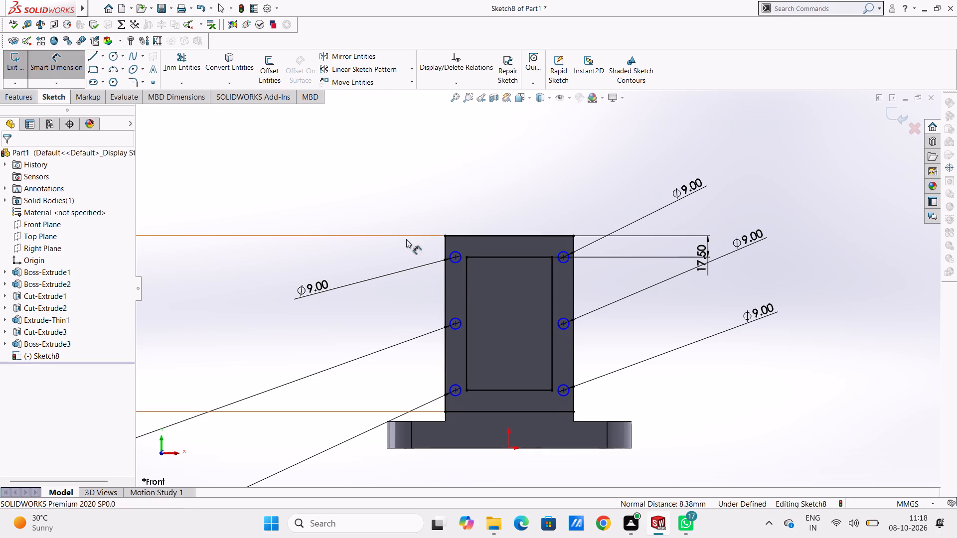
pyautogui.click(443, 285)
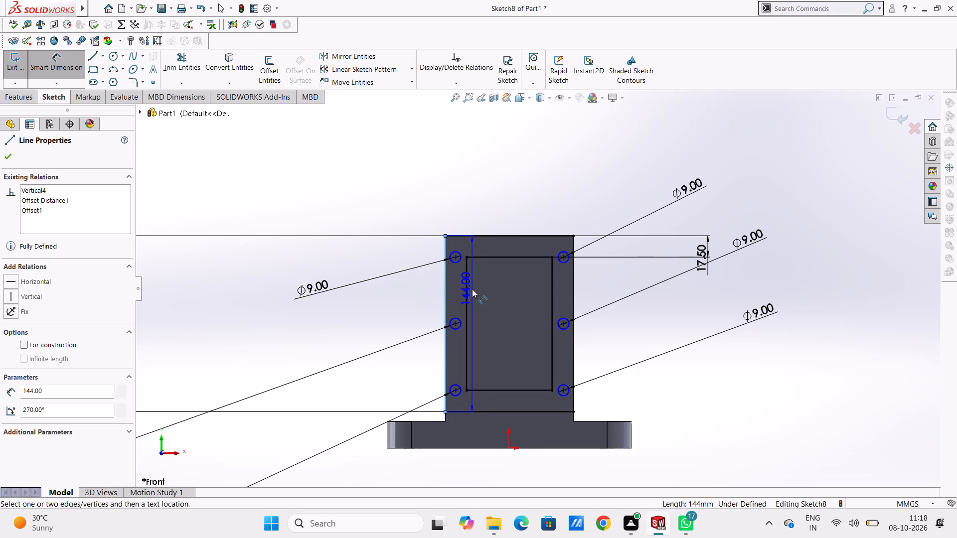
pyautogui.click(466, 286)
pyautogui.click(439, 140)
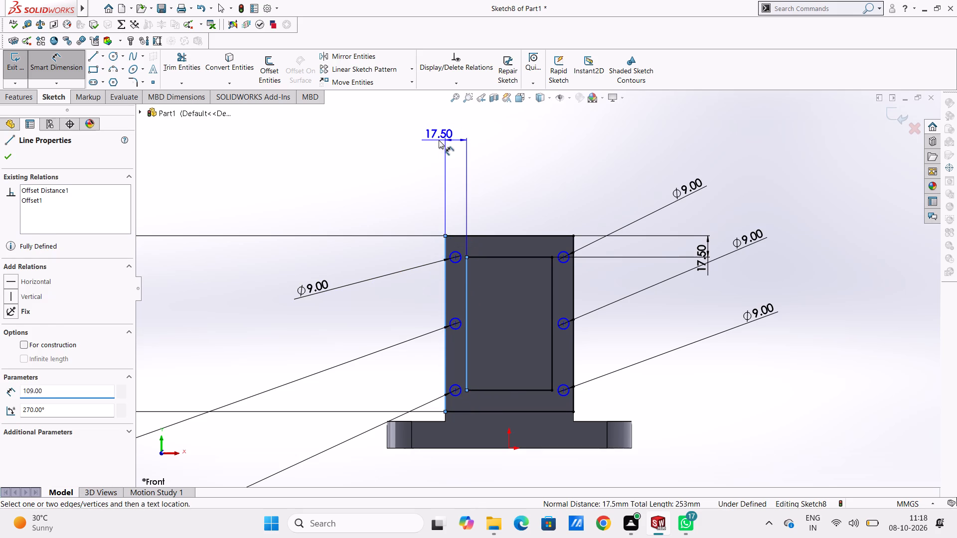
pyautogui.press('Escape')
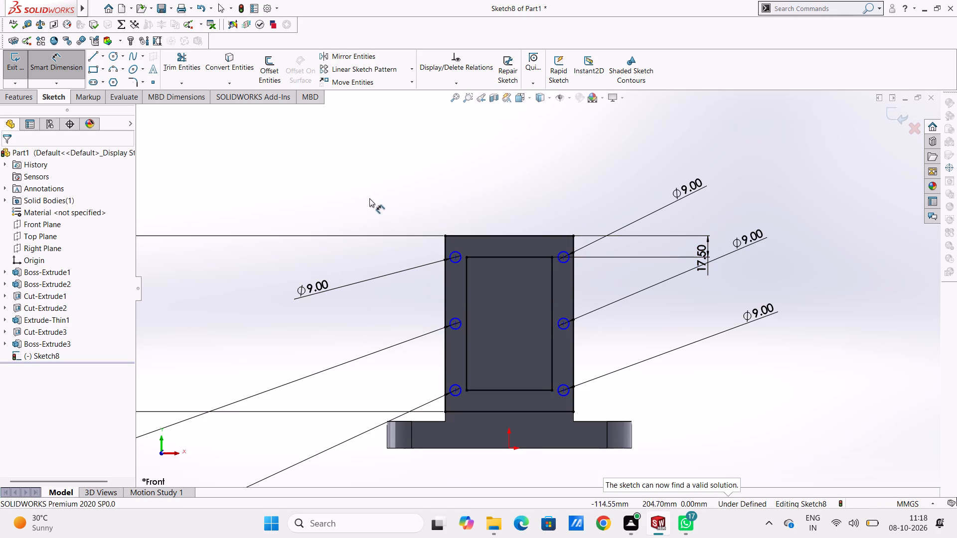
# Dimension the horizontal distance between the centres of the two top circles as 87 mm.
pyautogui.click(456, 257)
pyautogui.click(563, 258)
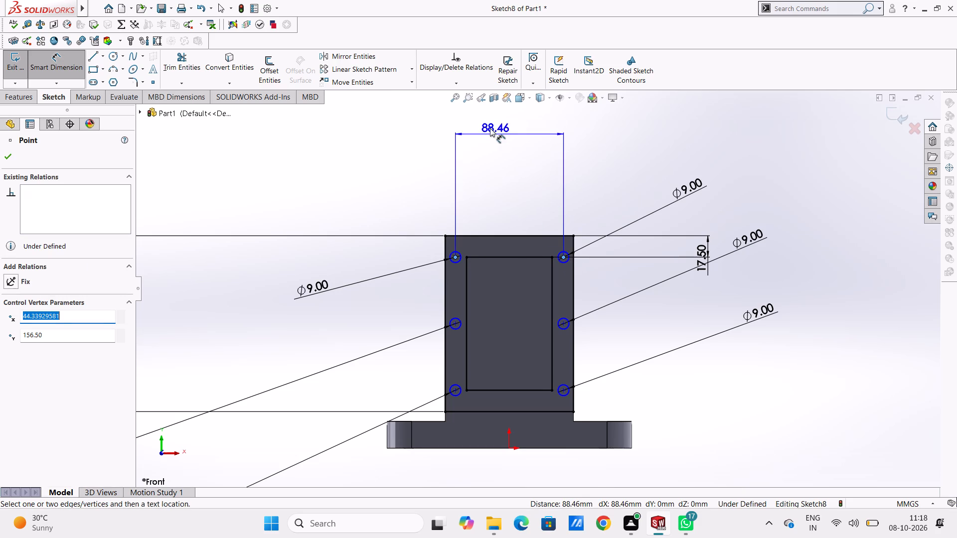
pyautogui.click(484, 129)
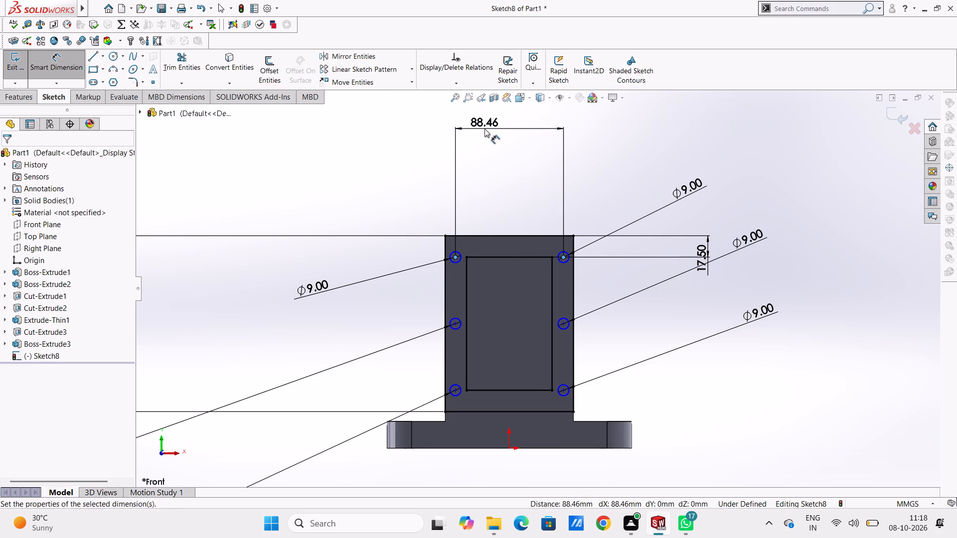
pyautogui.write('87')
pyautogui.press('Return')
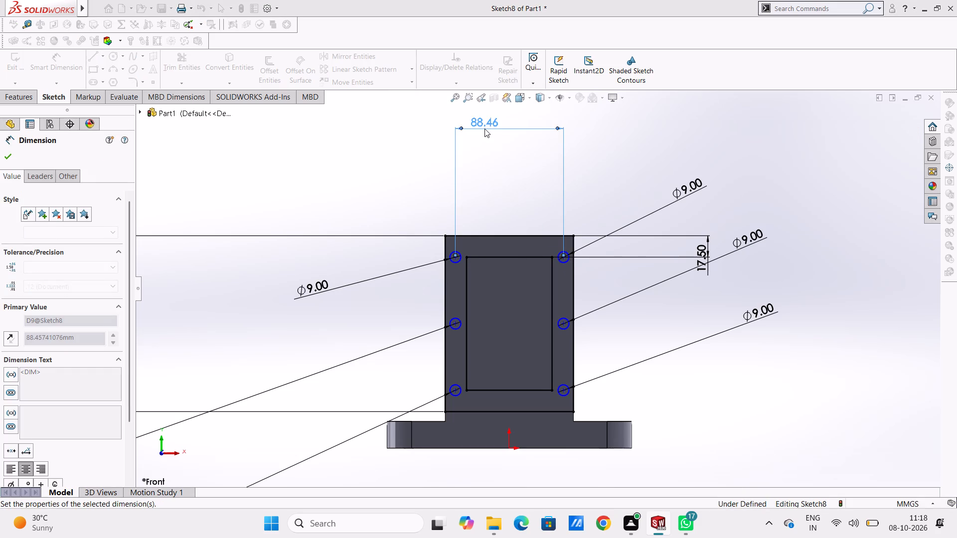
pyautogui.click(411, 169)
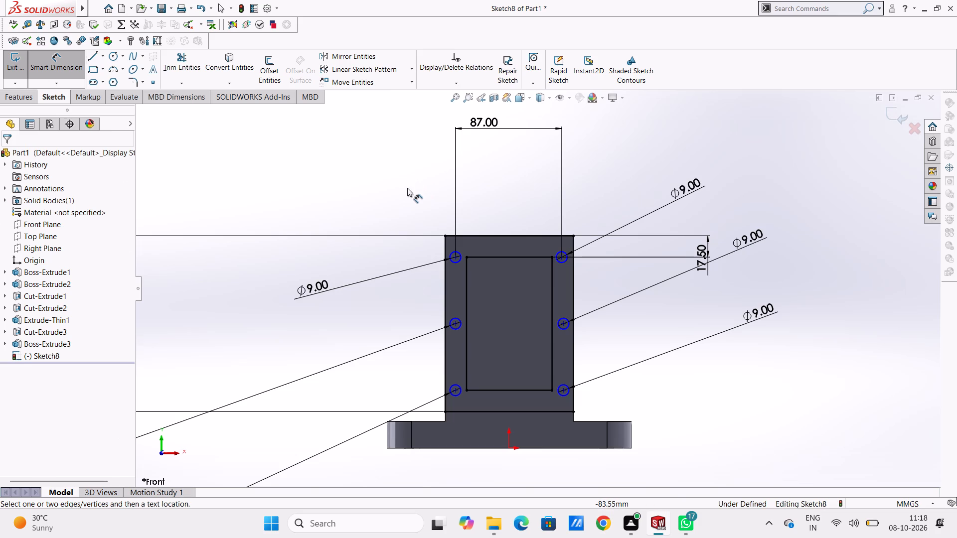
# Dimension the top-left circle's centre 8.5 mm from the inner rectangle's left vertical line.
pyautogui.click(455, 257)
pyautogui.click(465, 271)
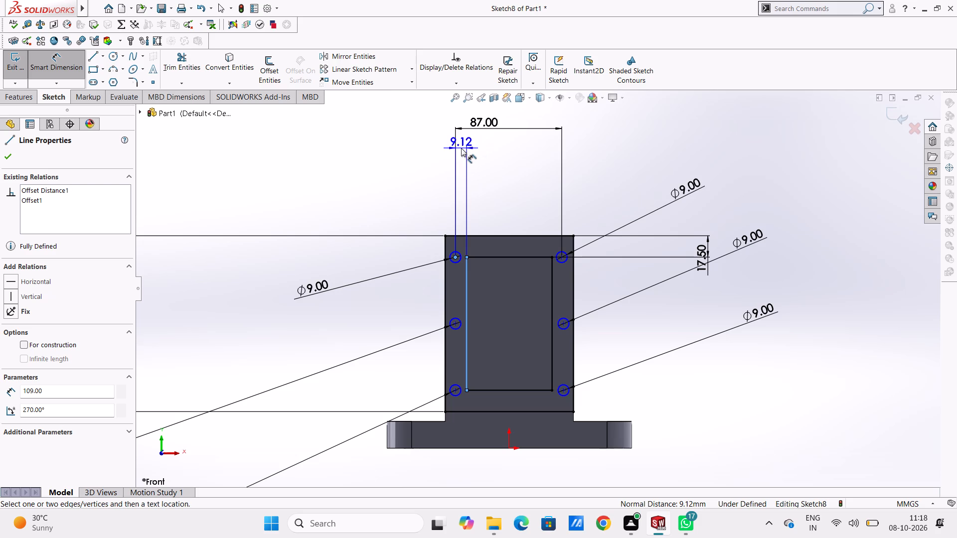
pyautogui.click(384, 146)
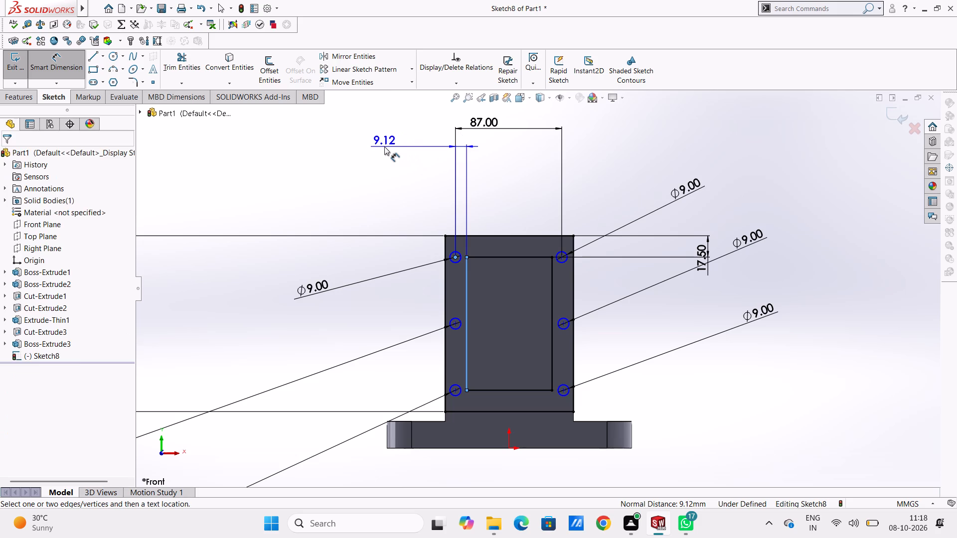
pyautogui.write('8.5')
pyautogui.press('Return')
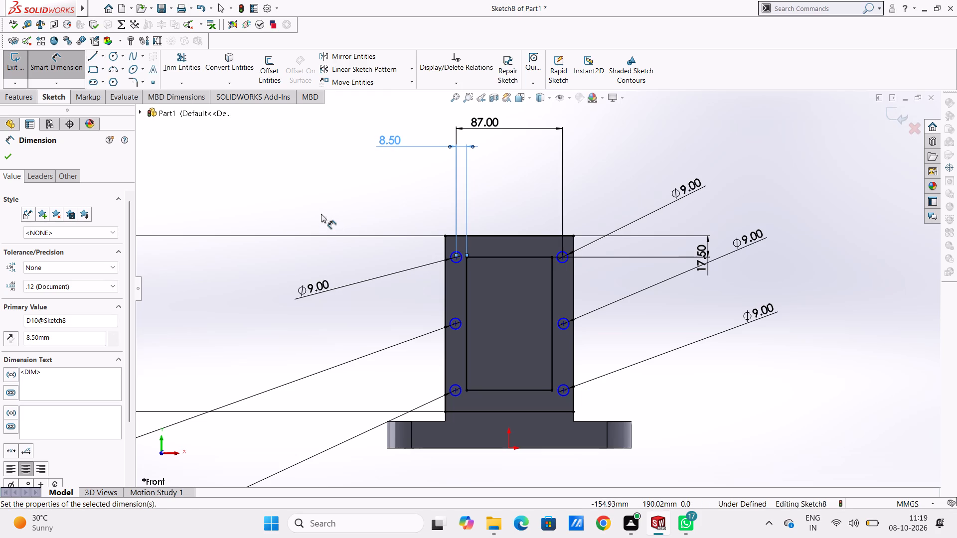
pyautogui.click(324, 198)
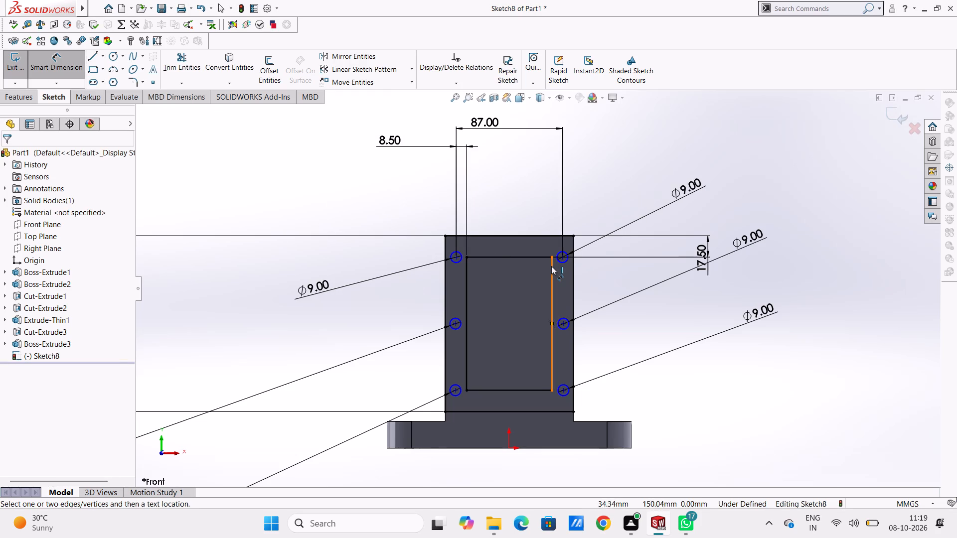
# Dimension the top-right circle's centre 8.5 mm from the inner rectangle's right vertical line.
pyautogui.click(551, 266)
pyautogui.click(562, 258)
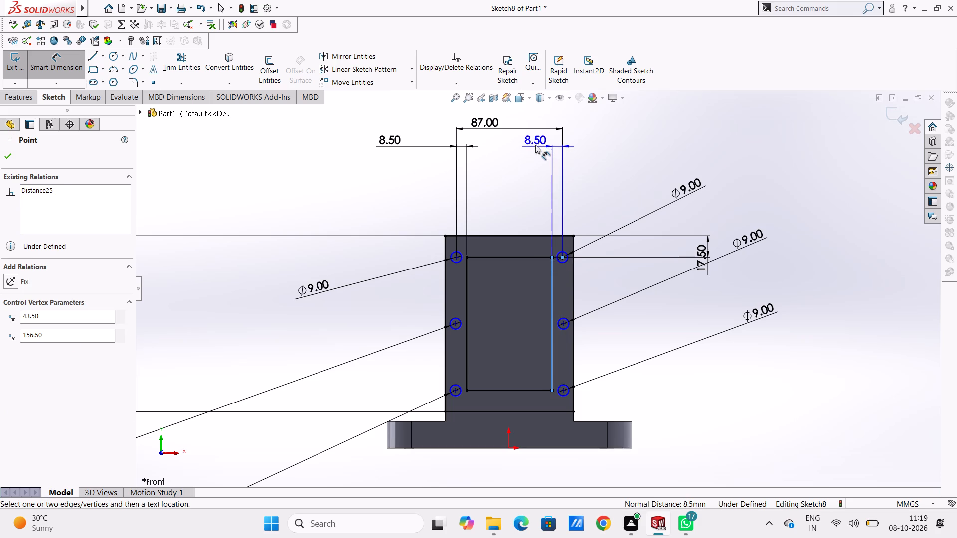
pyautogui.click(535, 143)
pyautogui.click(492, 131)
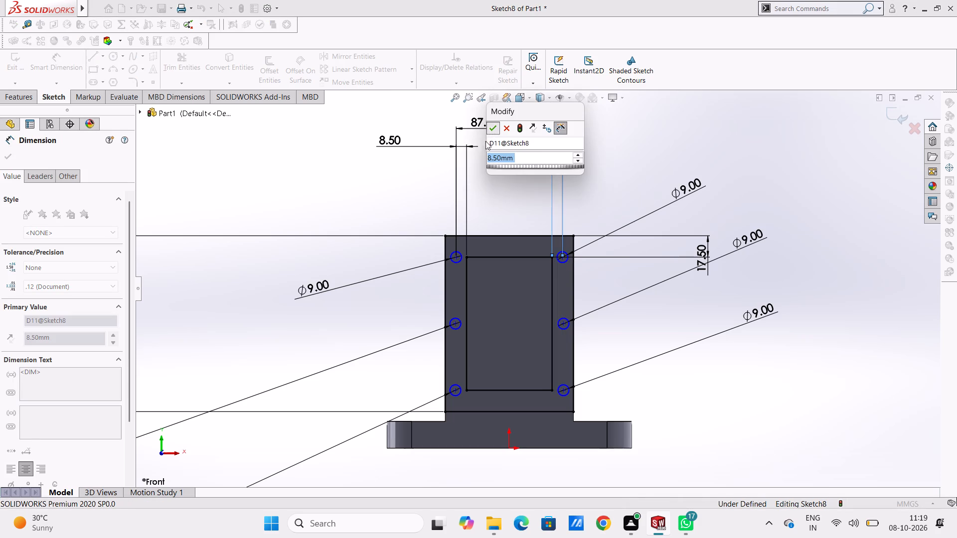
pyautogui.click(375, 209)
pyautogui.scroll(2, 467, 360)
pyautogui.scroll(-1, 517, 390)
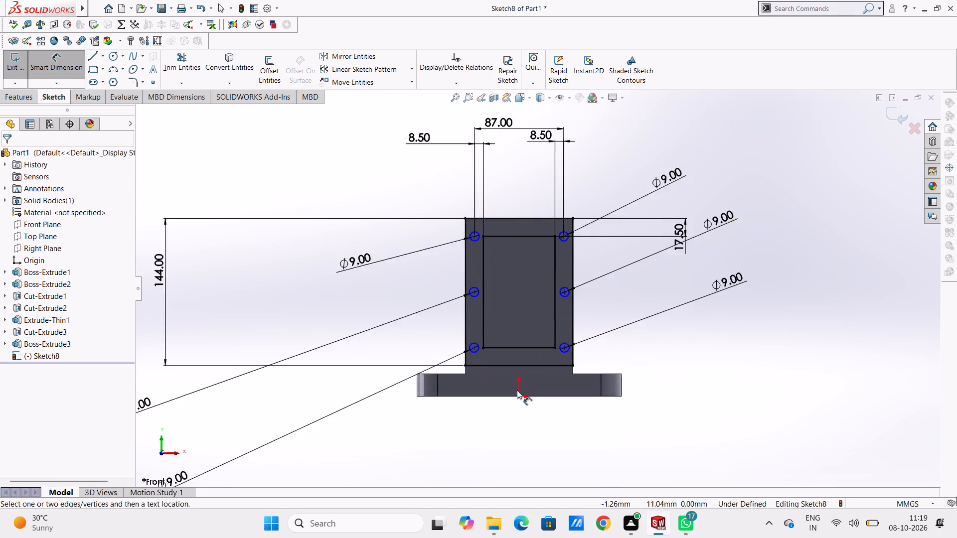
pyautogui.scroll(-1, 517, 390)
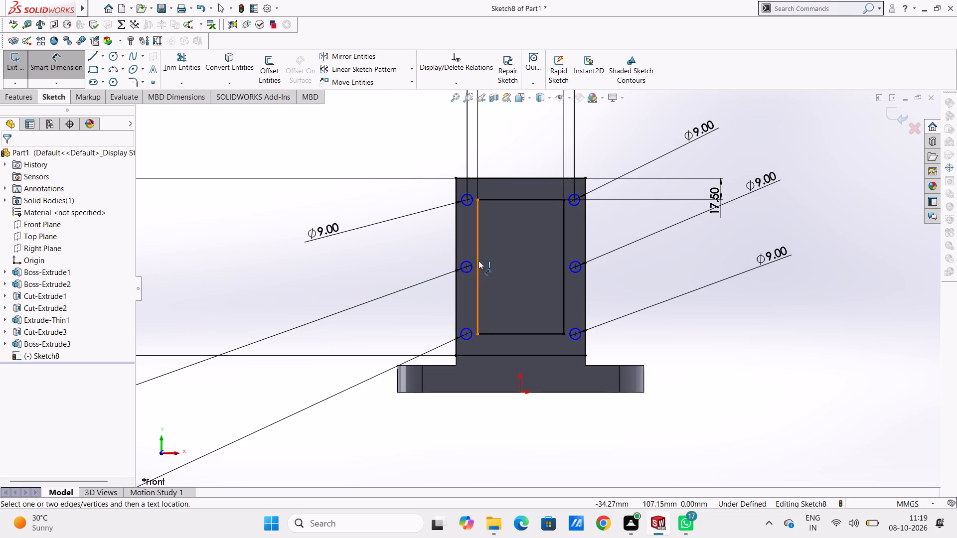
# Dimension the middle-left circle's centre 8.5 mm from the inner rectangle's left vertical line.
pyautogui.click(467, 268)
pyautogui.click(478, 251)
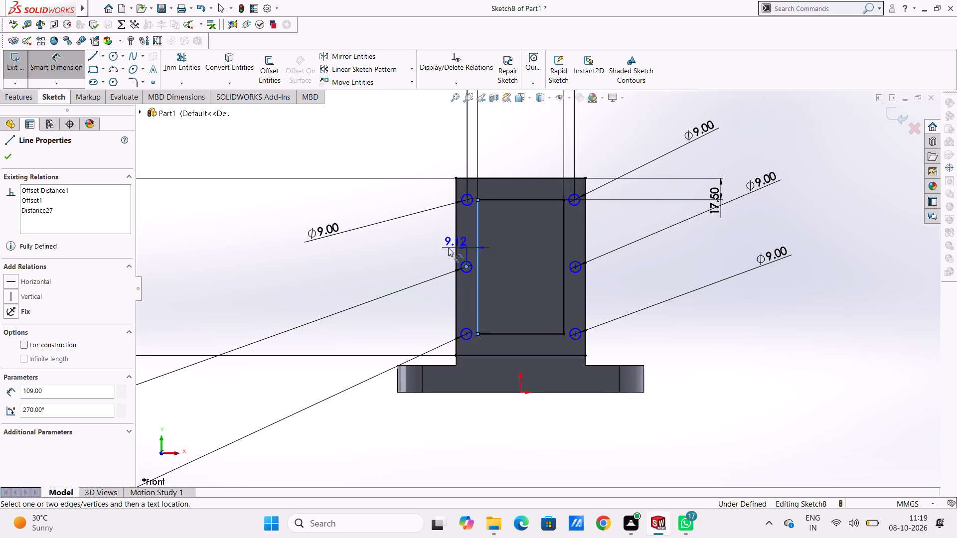
pyautogui.click(195, 227)
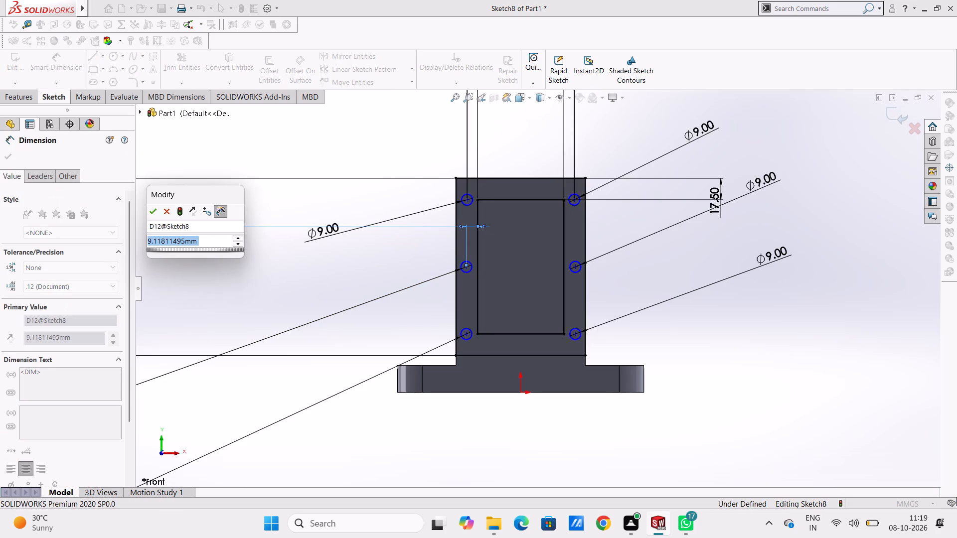
pyautogui.write('8.5')
pyautogui.press('Return')
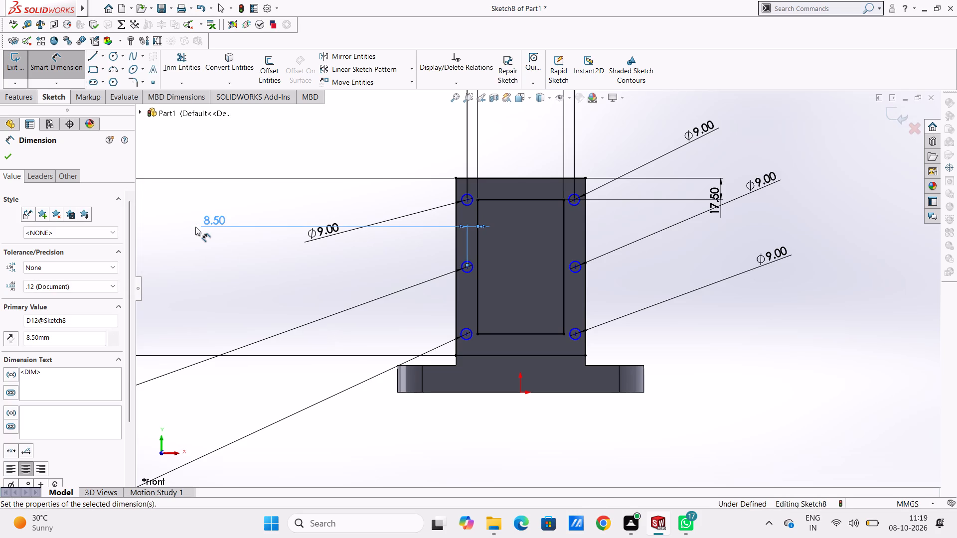
pyautogui.click(261, 312)
# Dimension the middle-right circle's centre 8.5 mm from the inner rectangle's right vertical line.
pyautogui.scroll(4, 364, 289)
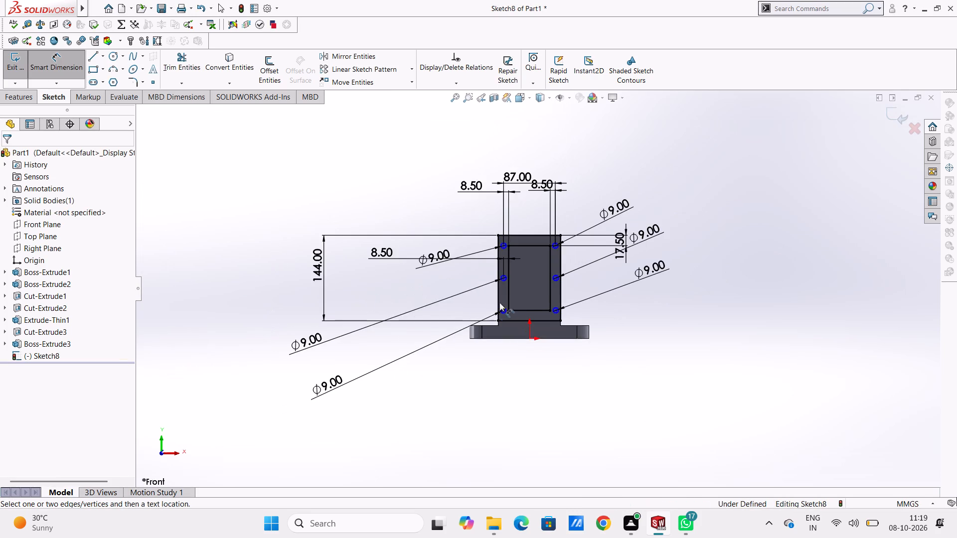
pyautogui.scroll(-4, 522, 294)
pyautogui.scroll(-3, 583, 266)
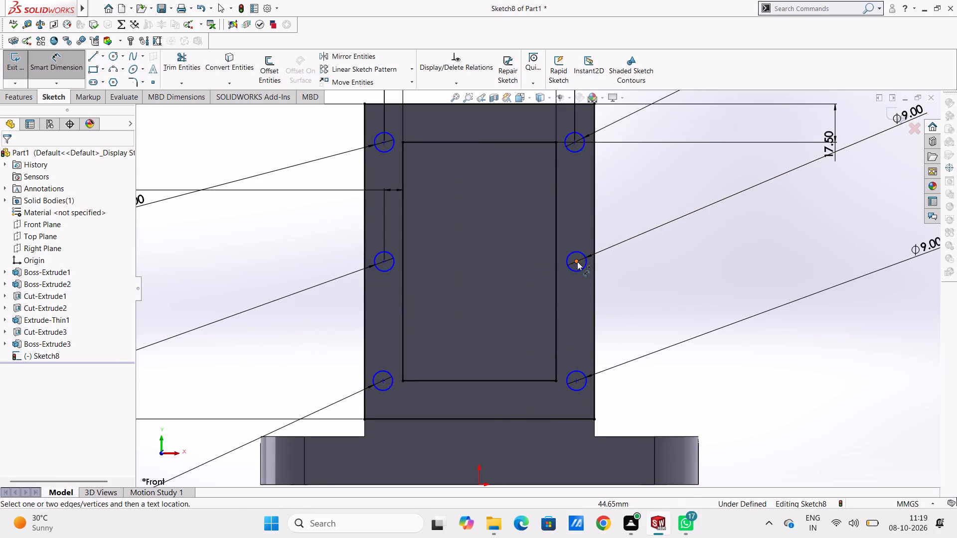
pyautogui.click(577, 262)
pyautogui.click(555, 272)
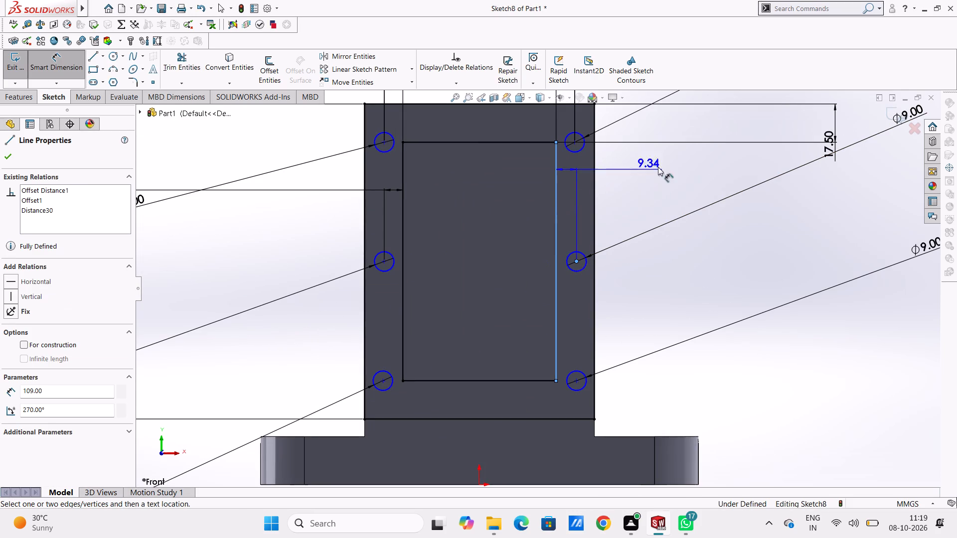
pyautogui.click(718, 180)
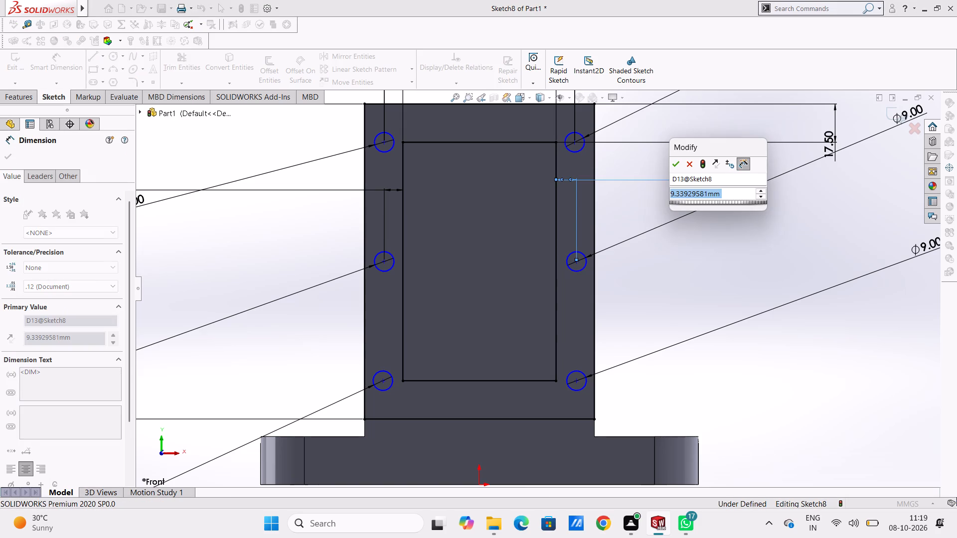
pyautogui.write('8.5')
pyautogui.press('Return')
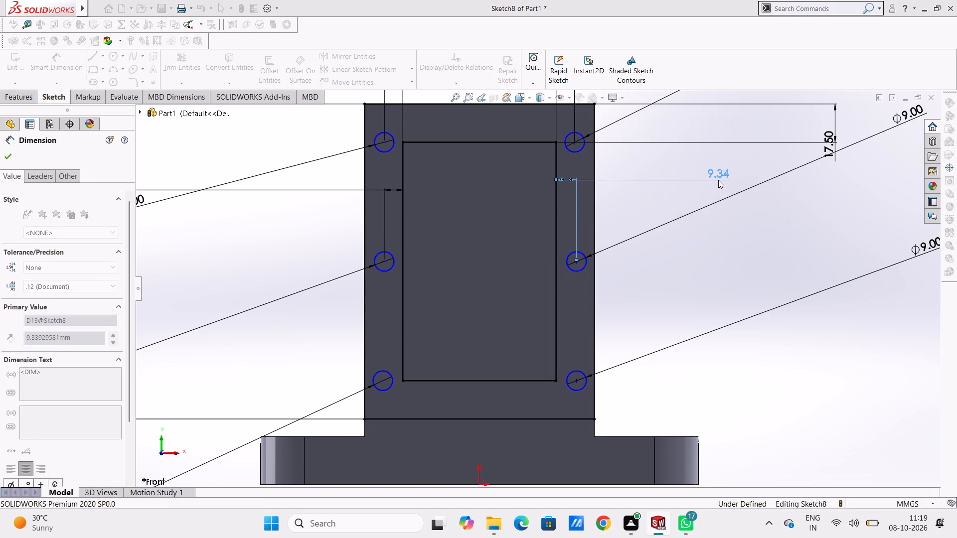
pyautogui.click(652, 282)
# Dimension the bottom-left circle's centre 8.5 mm from the inner rectangle's left vertical line, placing the dimension below the part.
pyautogui.scroll(5, 652, 282)
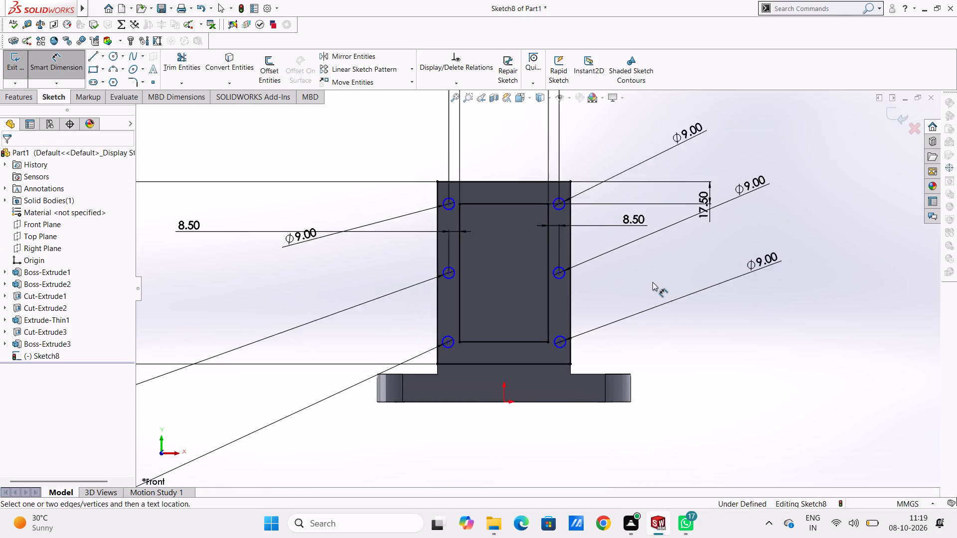
pyautogui.scroll(-3, 548, 423)
pyautogui.click(398, 244)
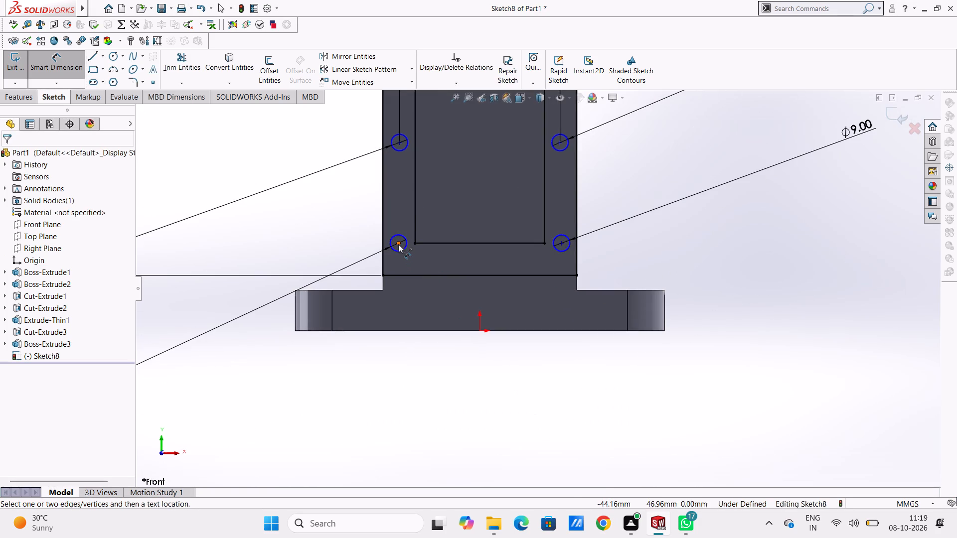
pyautogui.click(413, 214)
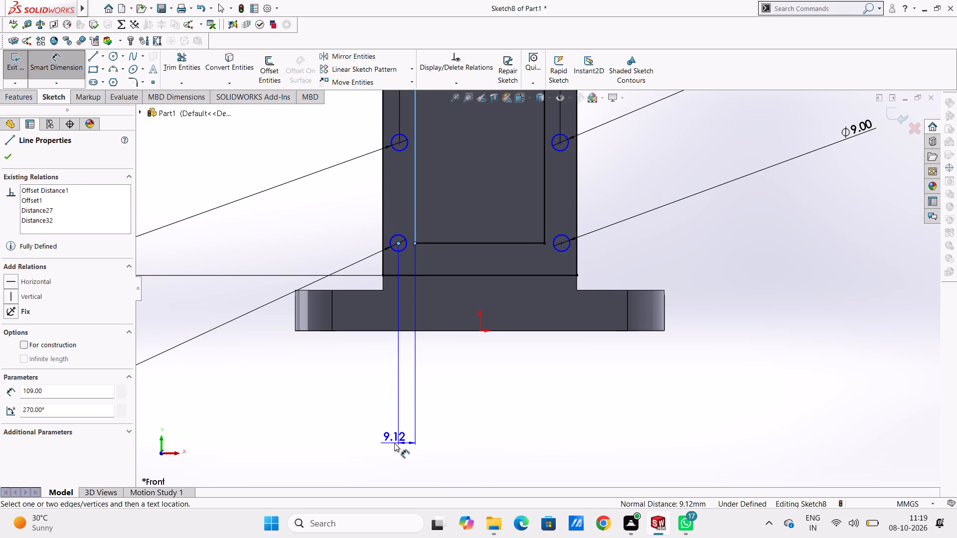
pyautogui.click(394, 443)
pyautogui.write('8.5')
pyautogui.press('Return')
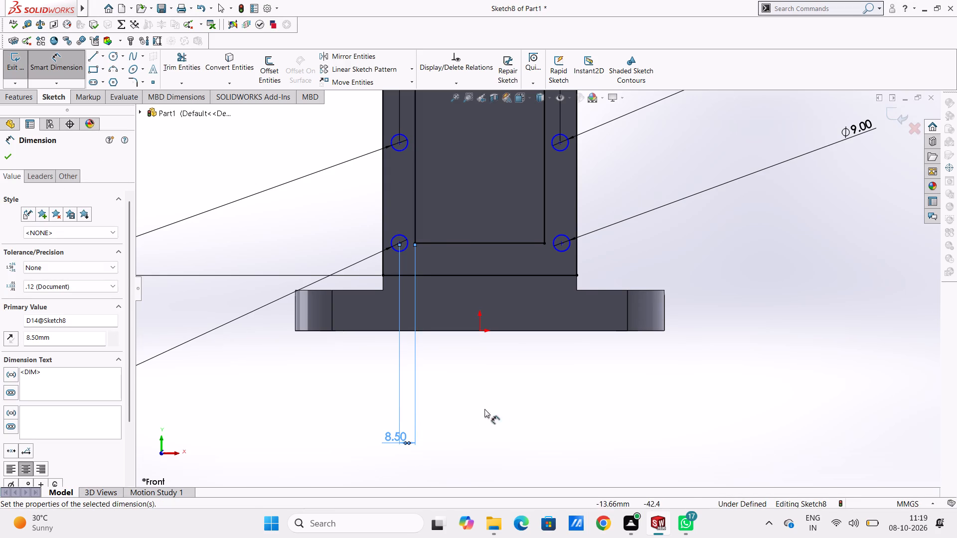
pyautogui.click(512, 404)
# Dimension the bottom-right circle's centre 8.5 mm from the inner rectangle's right vertical line, placing the dimension below the part.
pyautogui.click(544, 226)
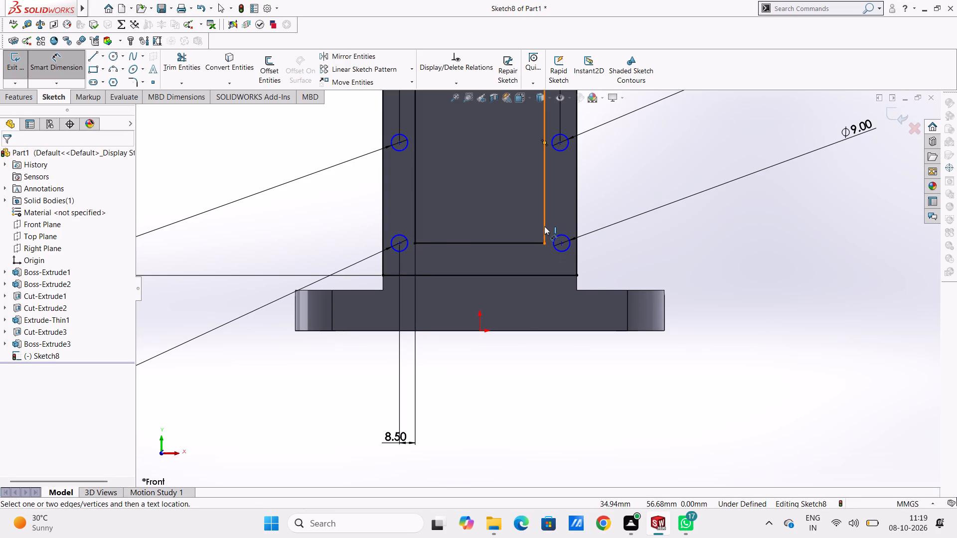
pyautogui.click(563, 243)
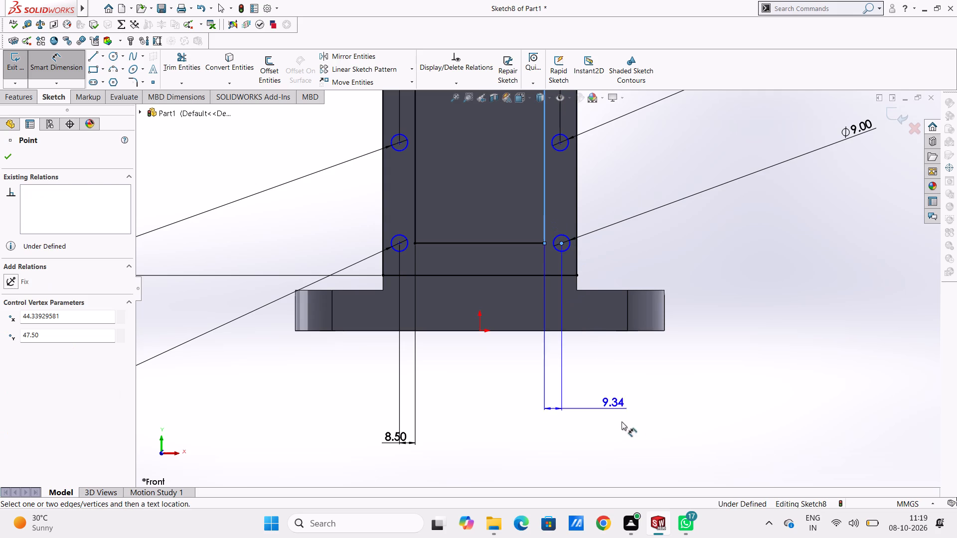
pyautogui.click(737, 442)
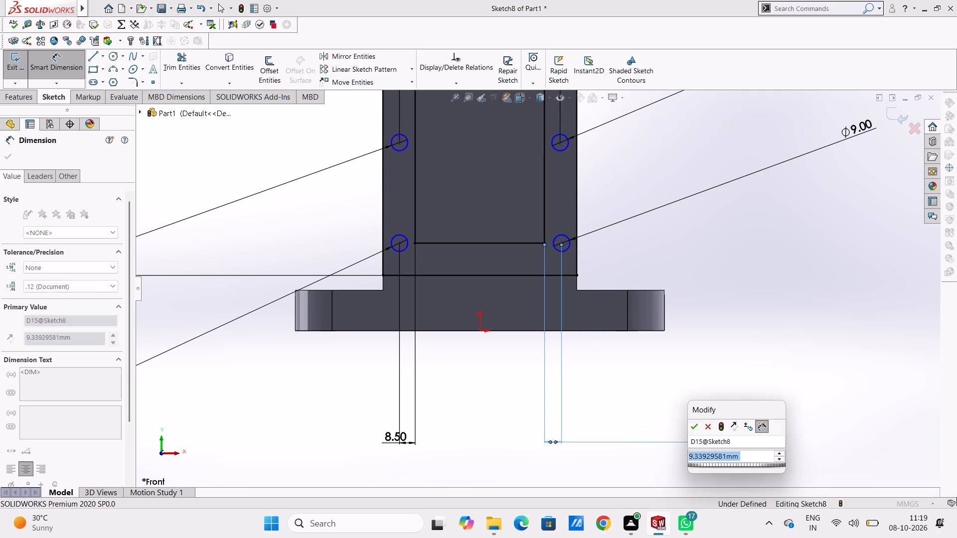
pyautogui.press('8')
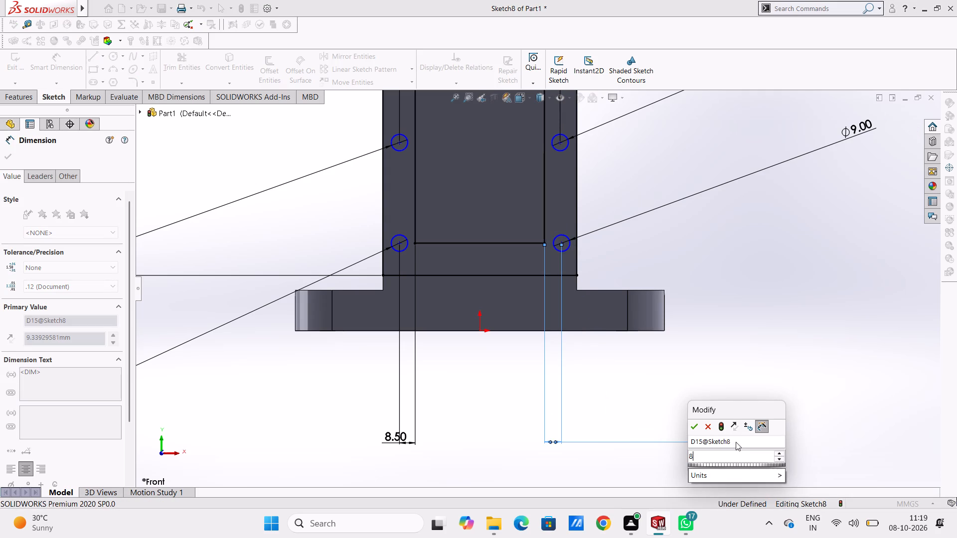
pyautogui.write('.5')
pyautogui.press('Return')
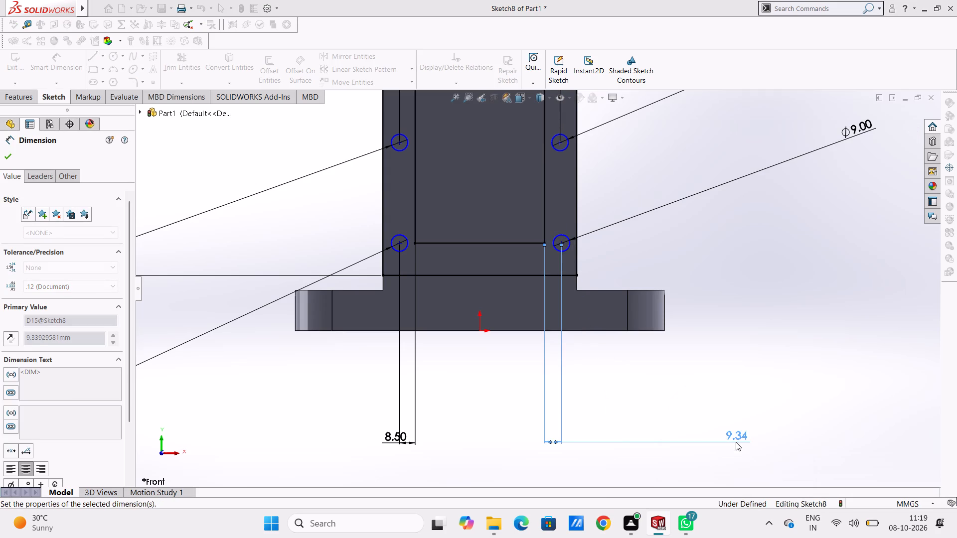
pyautogui.click(462, 422)
# Dimension the vertical distance between the centres of the top-left and middle-left circles as 54 mm.
pyautogui.scroll(3, 462, 422)
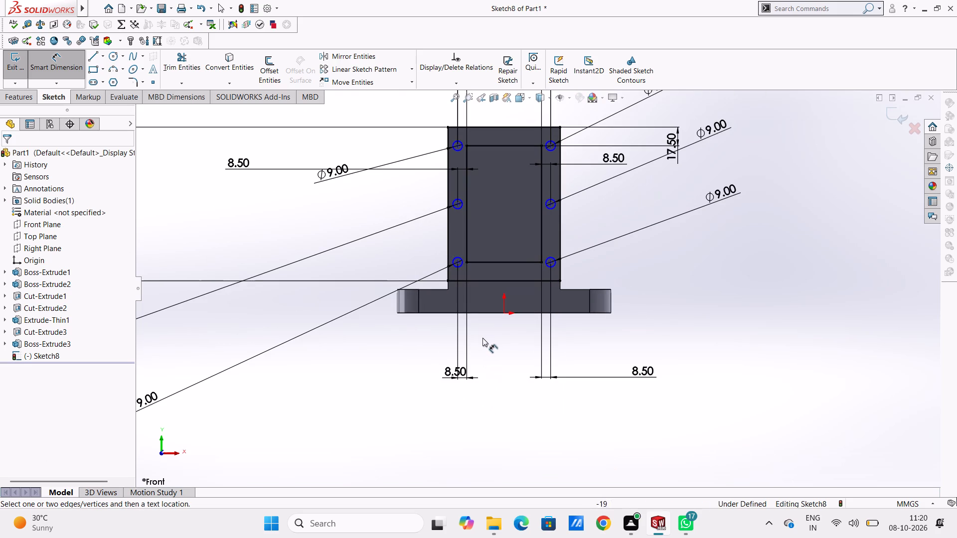
pyautogui.scroll(-2, 481, 215)
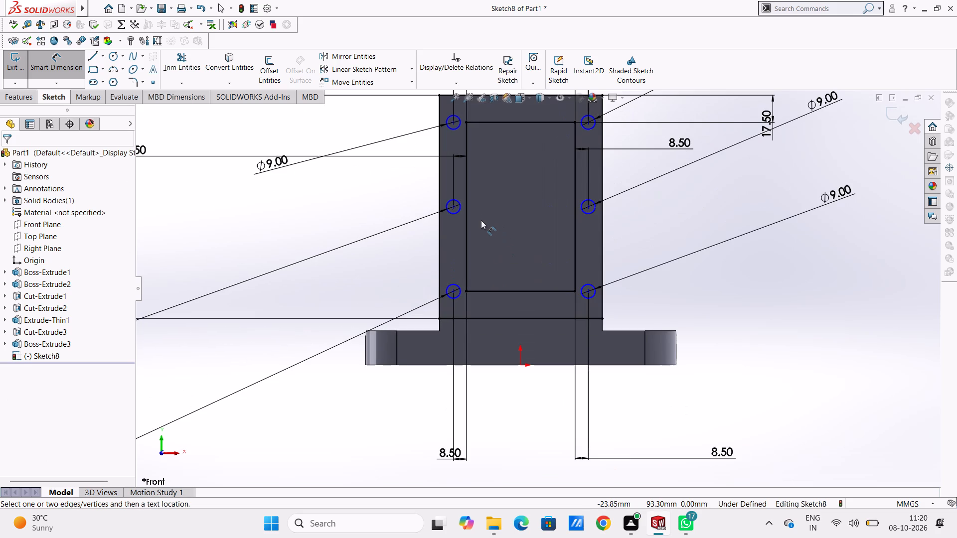
pyautogui.scroll(2, 508, 268)
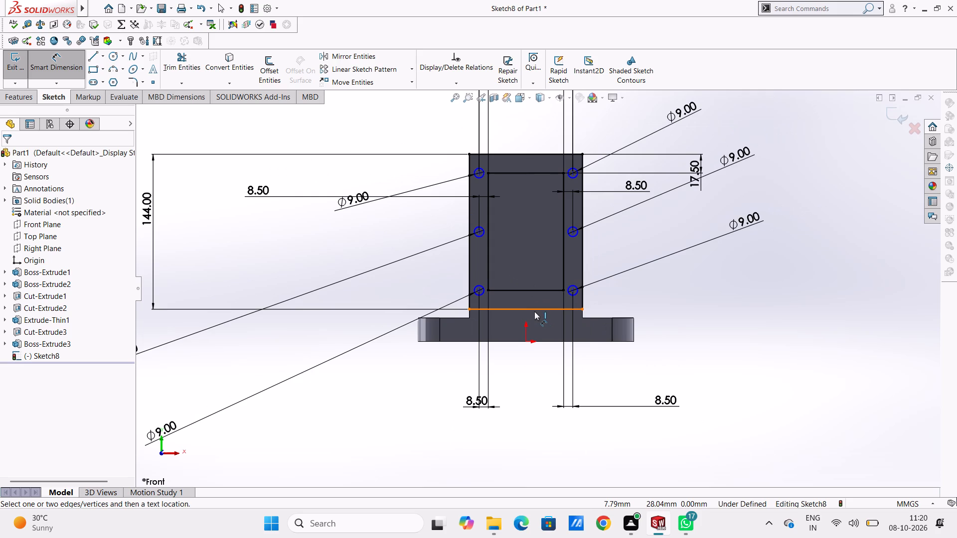
pyautogui.click(479, 174)
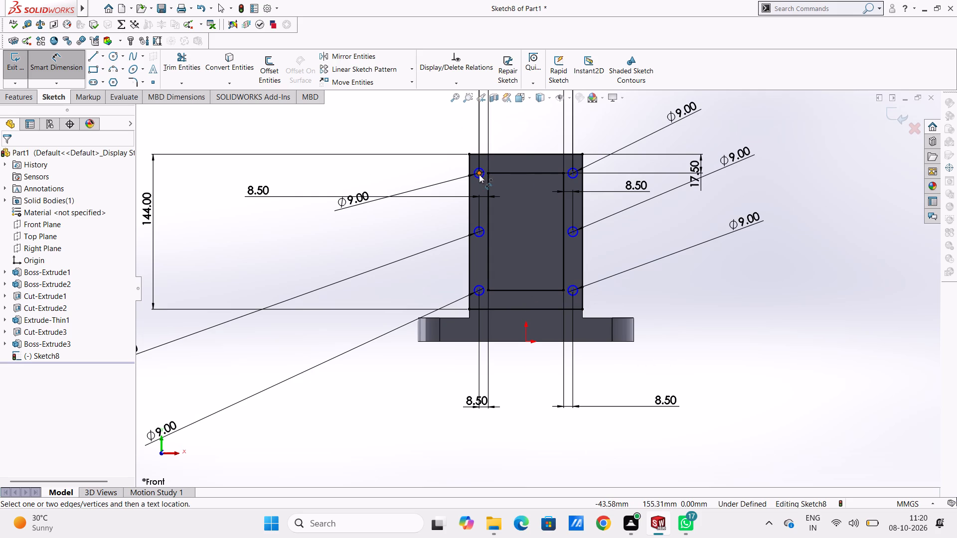
pyautogui.click(479, 231)
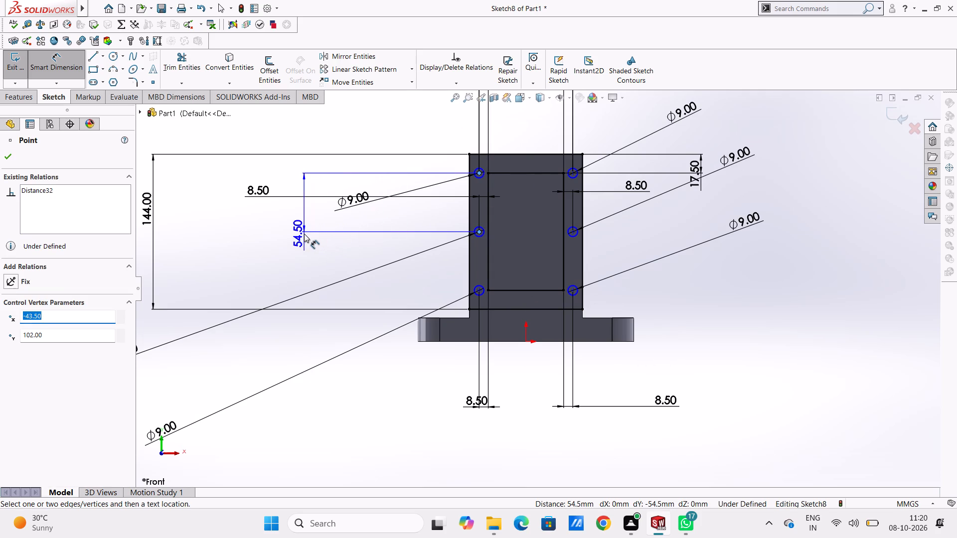
pyautogui.click(301, 234)
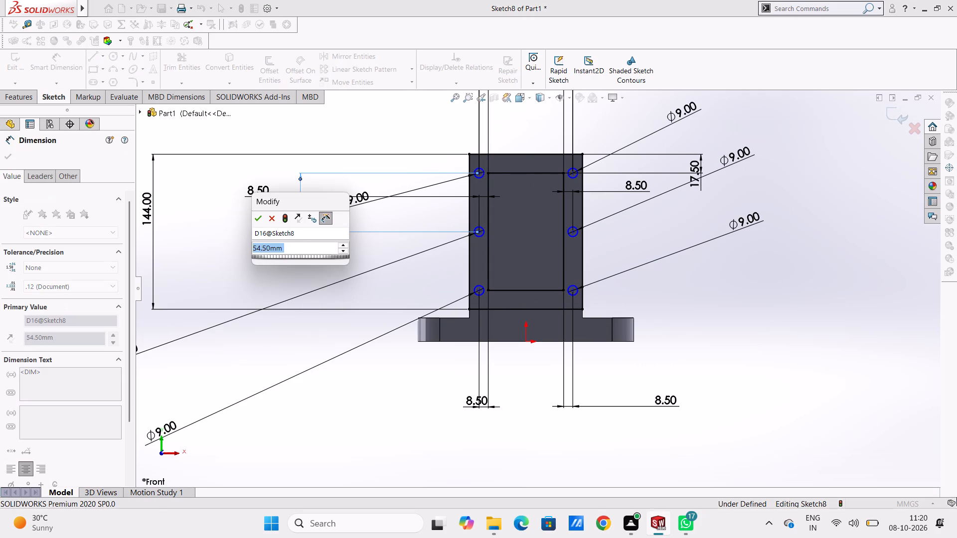
pyautogui.write('54')
pyautogui.press('Return')
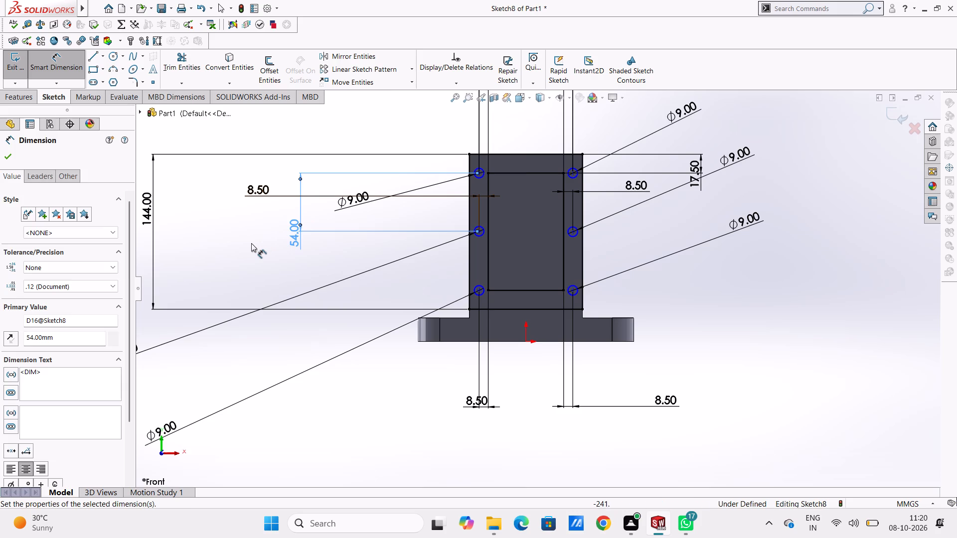
pyautogui.click(248, 244)
# Dimension the vertical distance between the centres of the middle-left and bottom-left circles as 58 mm.
pyautogui.click(479, 232)
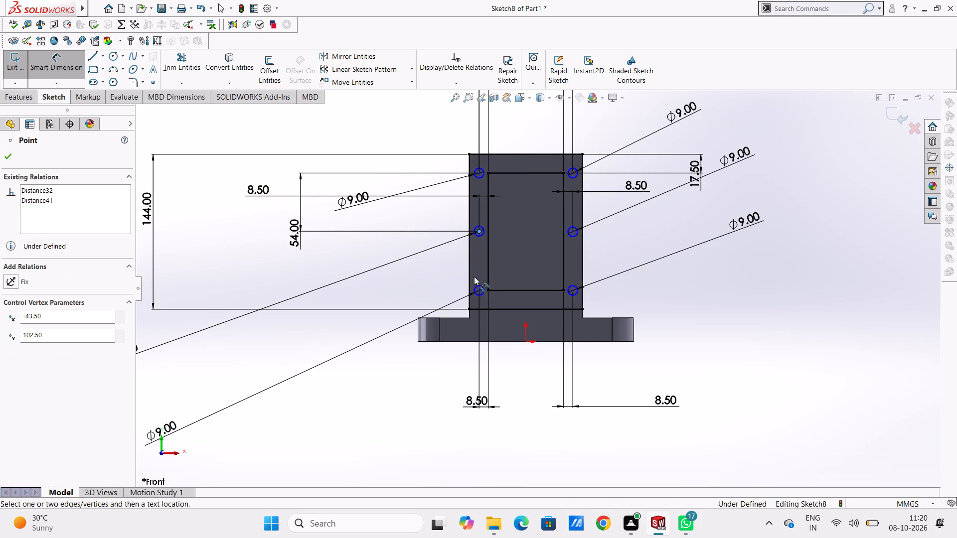
pyautogui.click(478, 290)
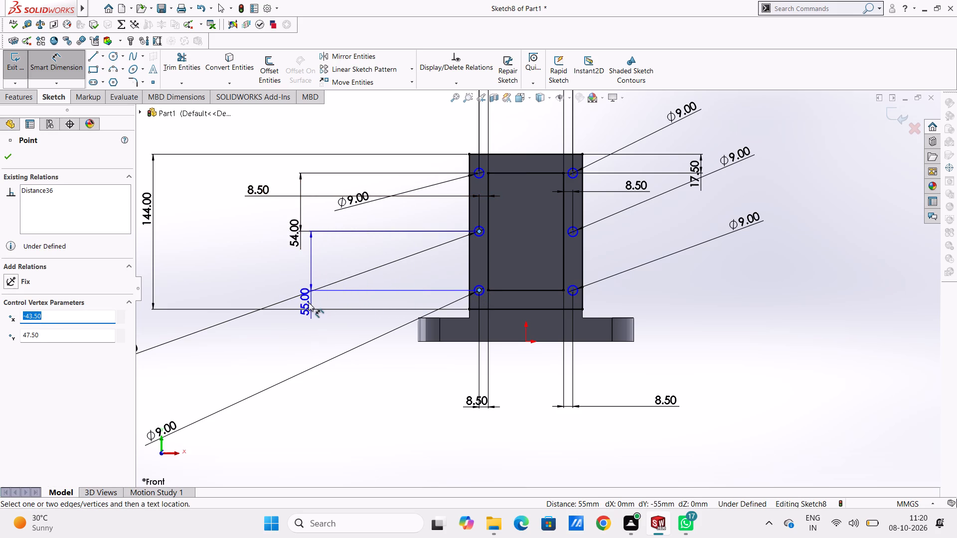
pyautogui.click(301, 303)
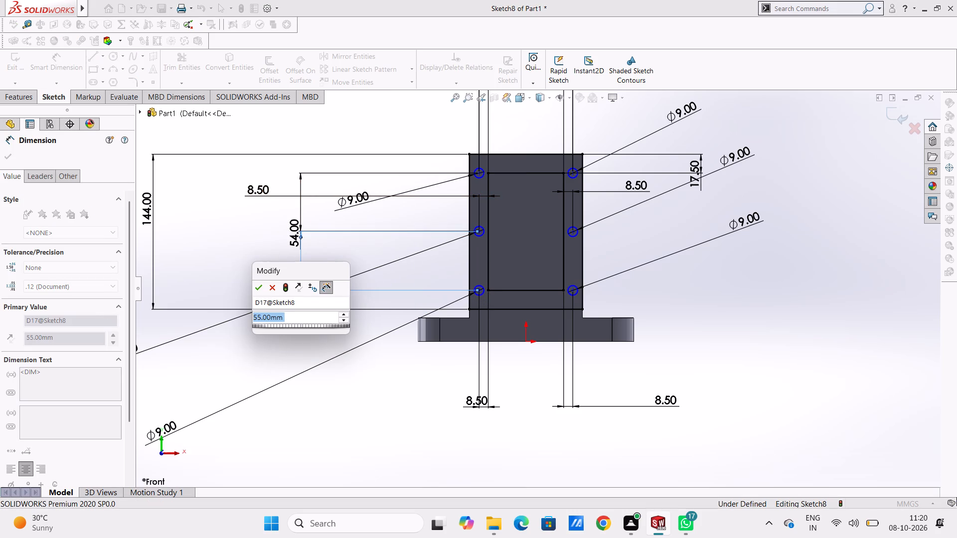
pyautogui.click(258, 288)
pyautogui.click(250, 276)
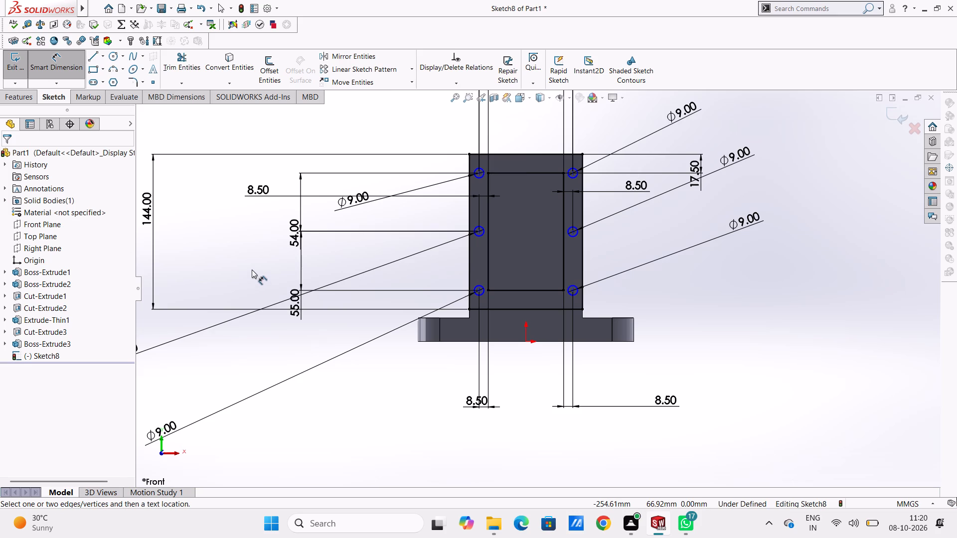
pyautogui.click(252, 269)
pyautogui.doubleClick(299, 298)
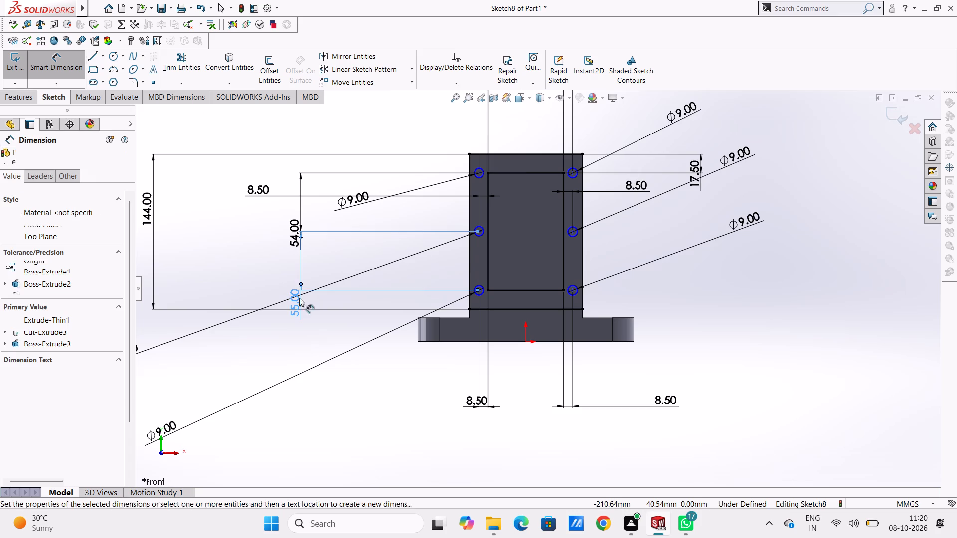
pyautogui.write('58')
pyautogui.press('Return')
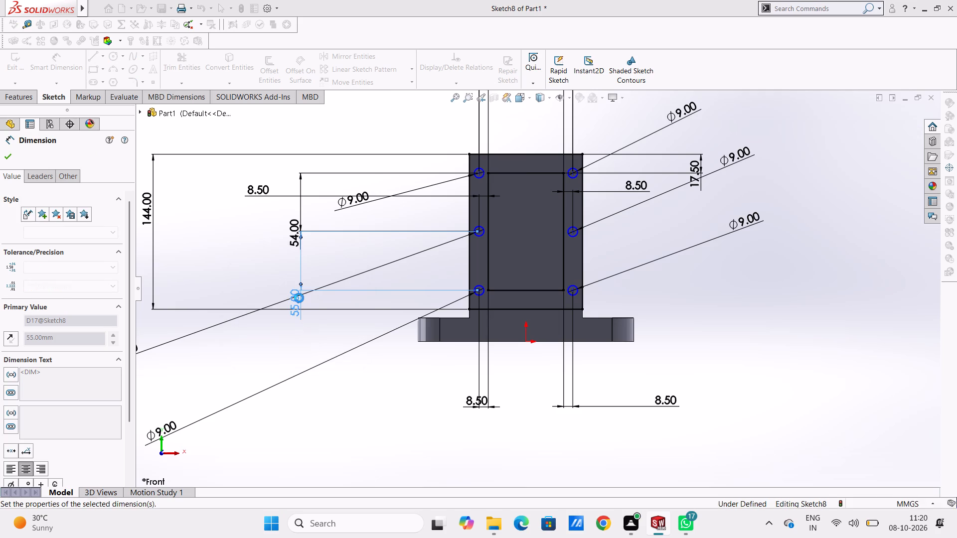
pyautogui.click(265, 270)
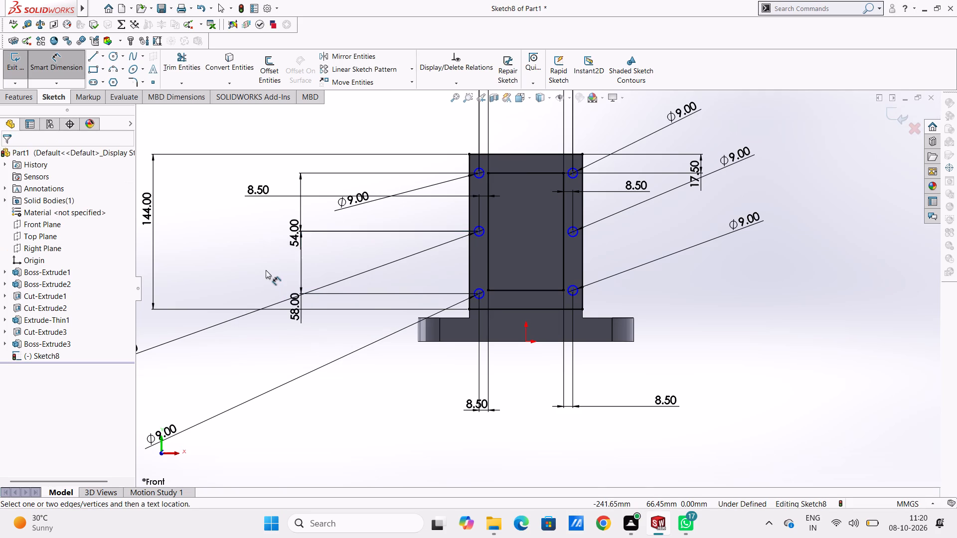
# Dimension the vertical distance between the centres of the middle-right and bottom-right circles as 58 mm.
pyautogui.click(575, 231)
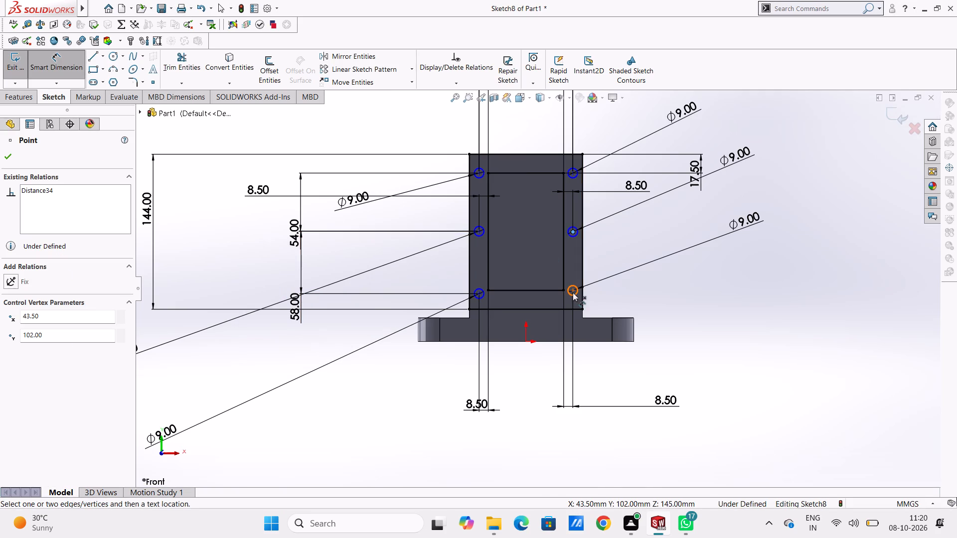
pyautogui.moveTo(573, 292); pyautogui.dragTo(586, 288)
pyautogui.click(811, 248)
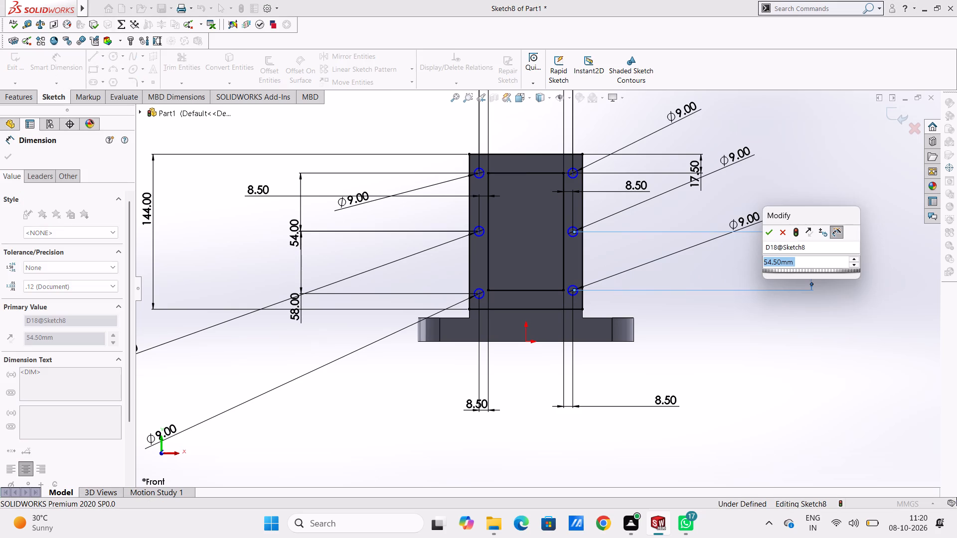
pyautogui.write('58')
pyautogui.press('Return')
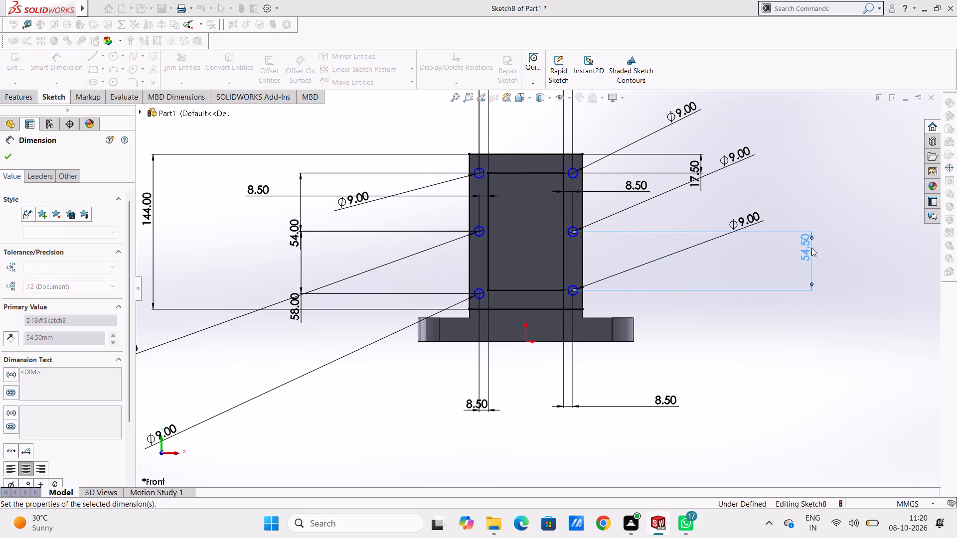
pyautogui.click(753, 268)
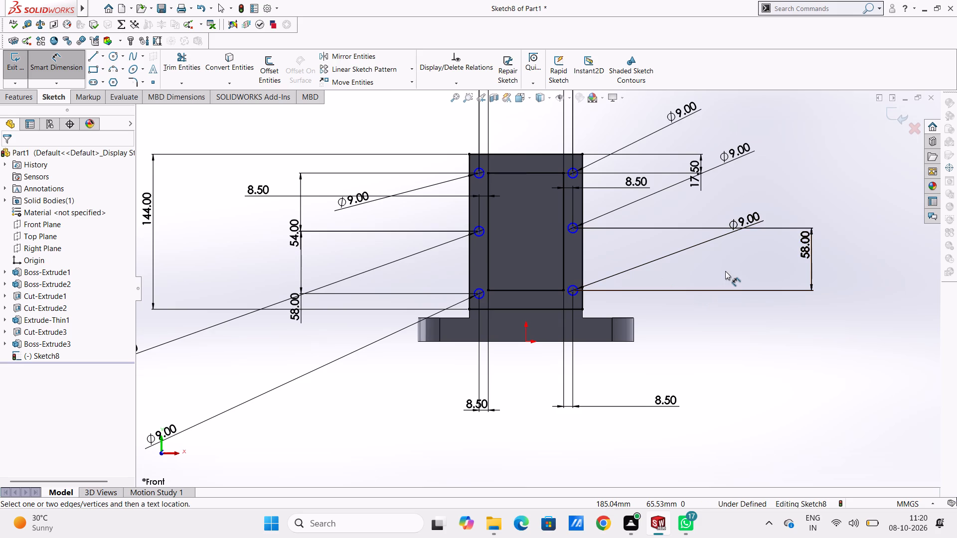
# Undo the lower-right 58 mm spacing dimension and the change of the lower-left circle spacing to 58 mm.
pyautogui.hotkey('ctrl', 'z')
pyautogui.hotkey('ctrl', 'z')
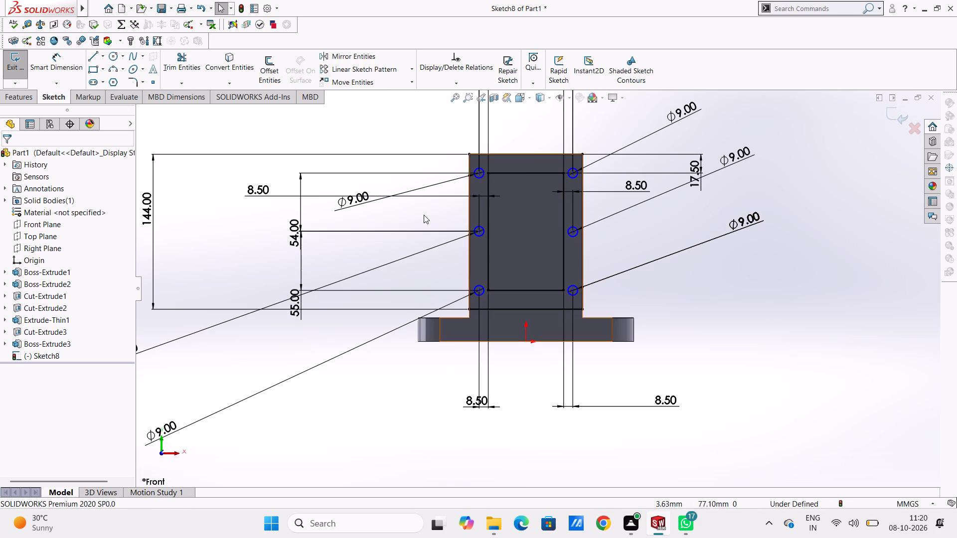
# Dimension the vertical distance between the centres of the top-right and middle-right circles as 54 mm.
pyautogui.scroll(2, 364, 278)
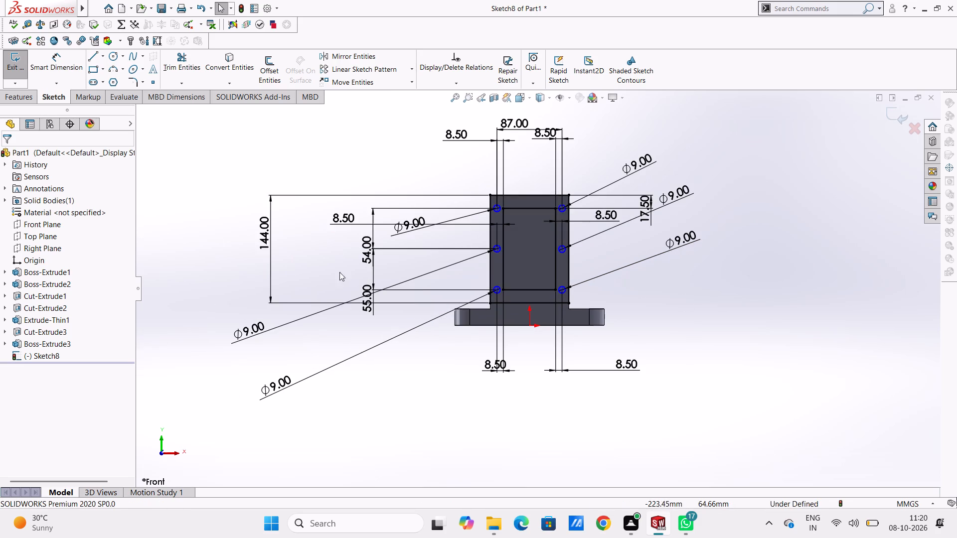
pyautogui.click(62, 62)
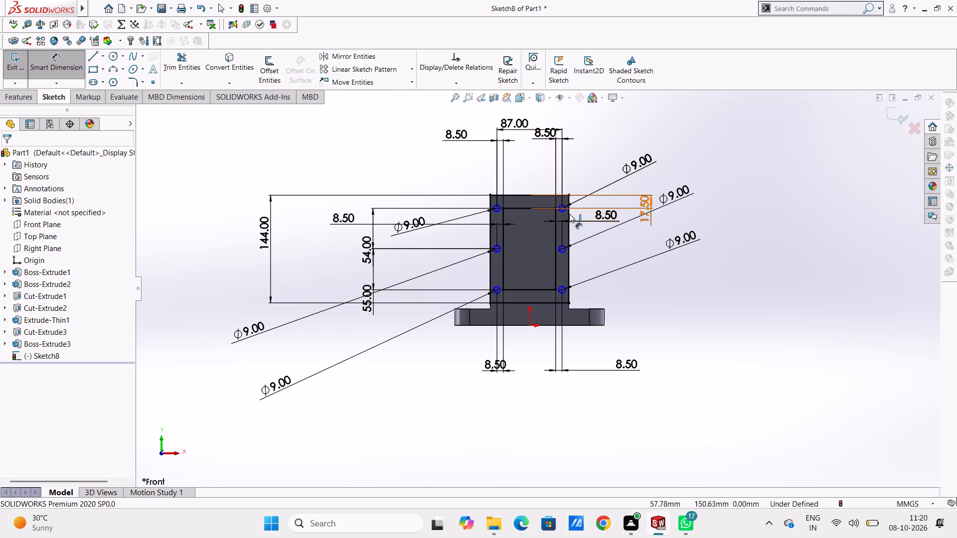
pyautogui.scroll(-5, 564, 218)
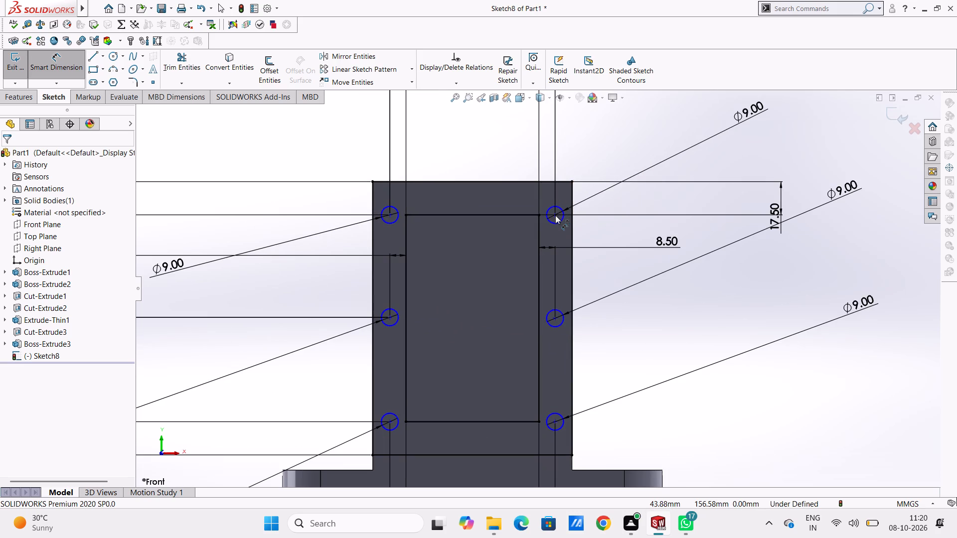
pyautogui.click(554, 217)
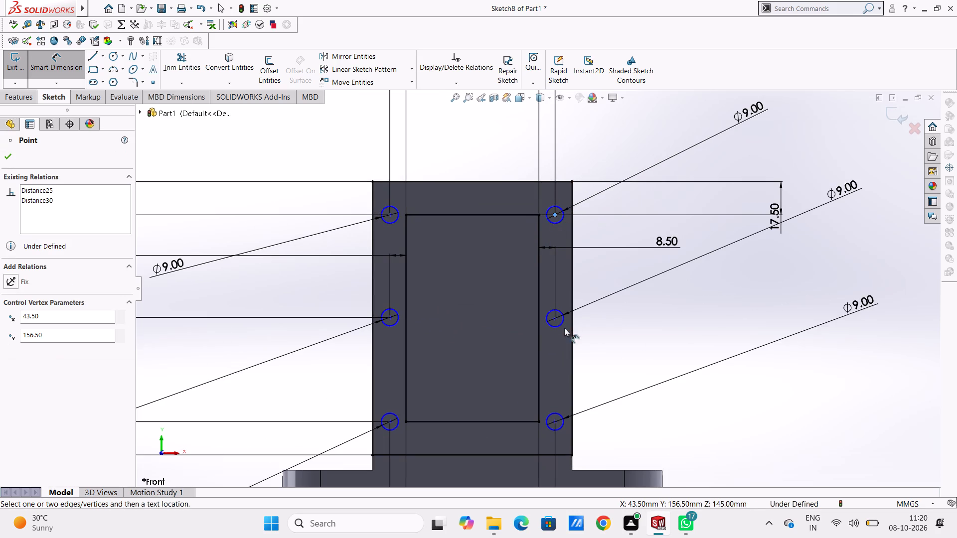
pyautogui.click(558, 320)
pyautogui.scroll(4, 793, 325)
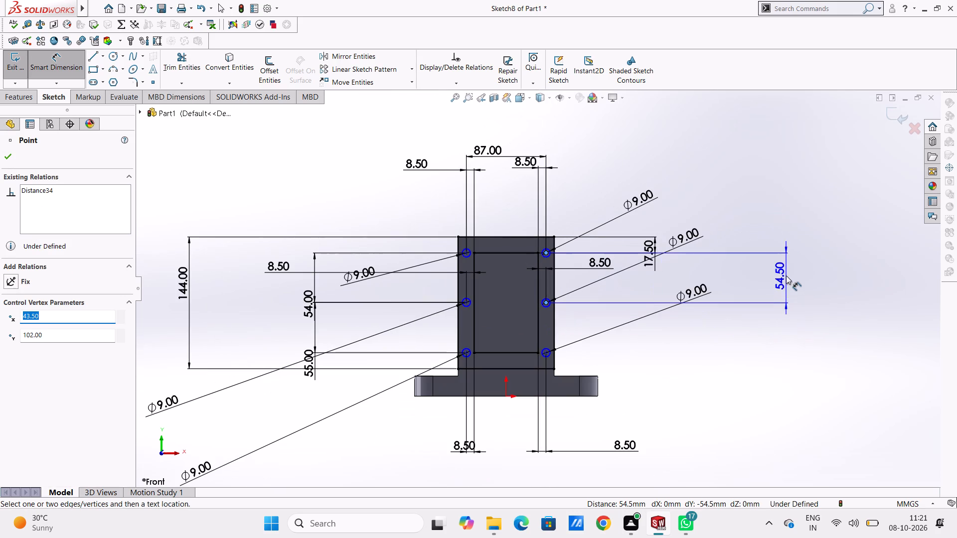
pyautogui.click(810, 275)
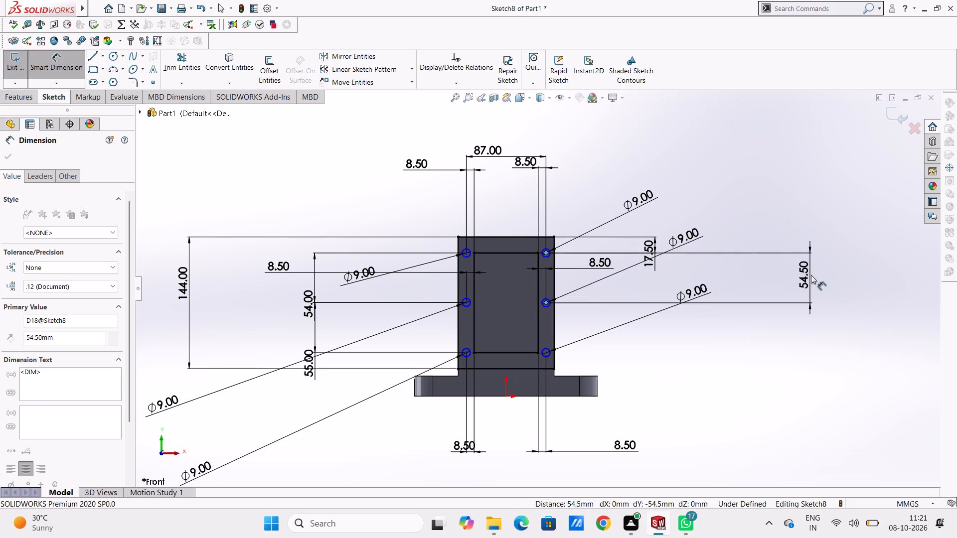
pyautogui.write('54')
pyautogui.press('Return')
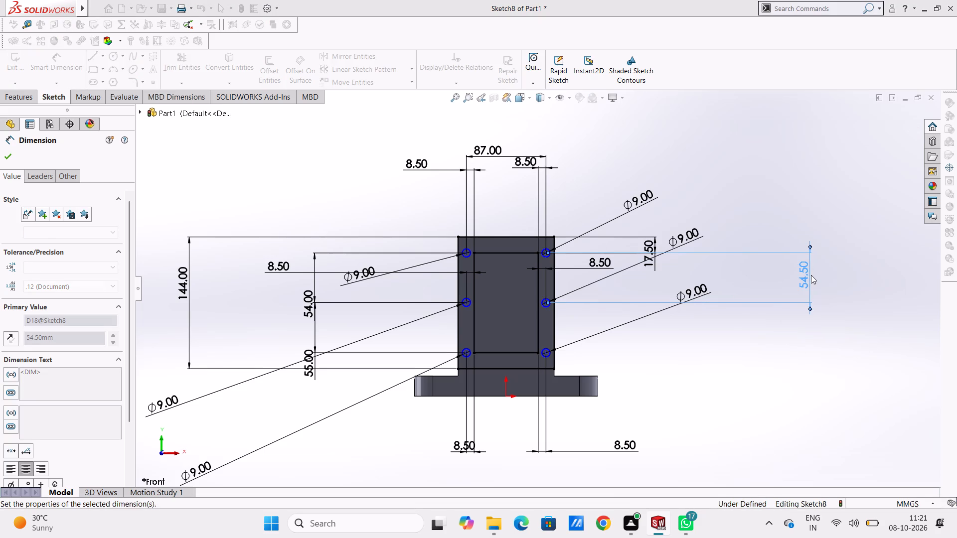
pyautogui.click(738, 377)
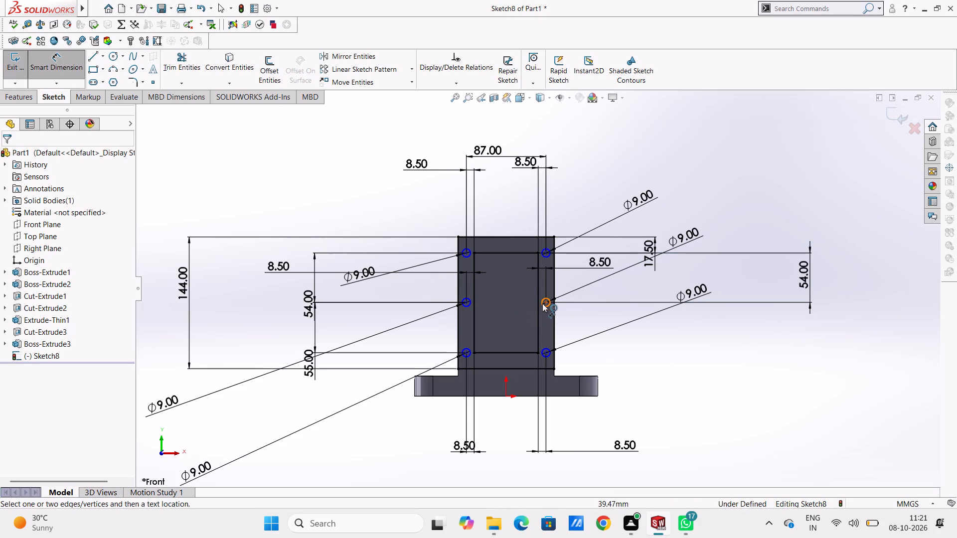
# Dimension the vertical distance between the centres of the middle-right and bottom-right circles as 58 mm.
pyautogui.click(546, 303)
pyautogui.click(547, 352)
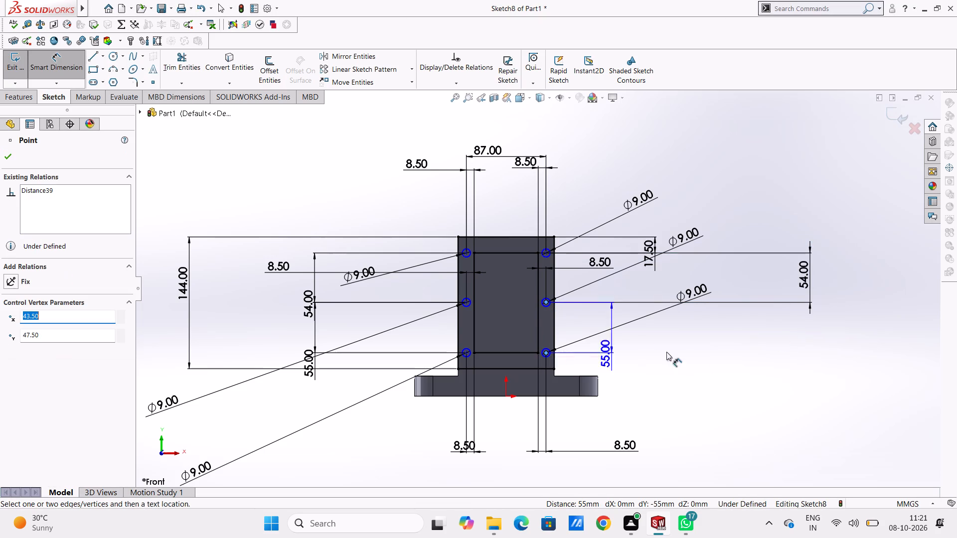
pyautogui.click(841, 348)
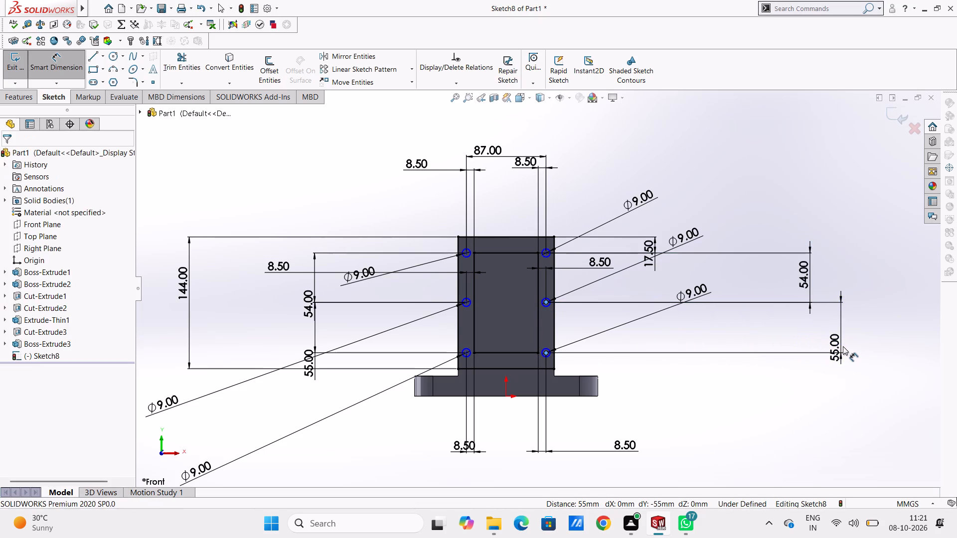
pyautogui.write('58')
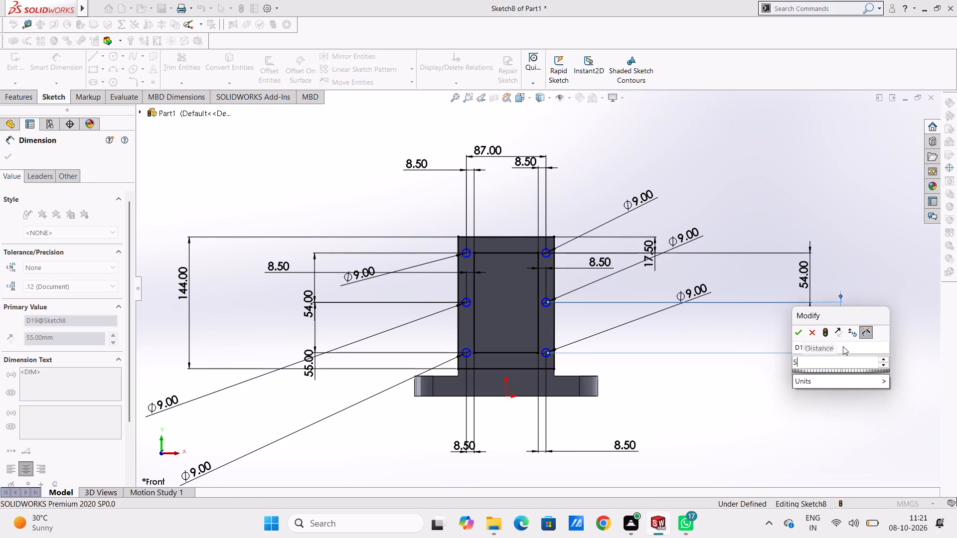
pyautogui.press('Return')
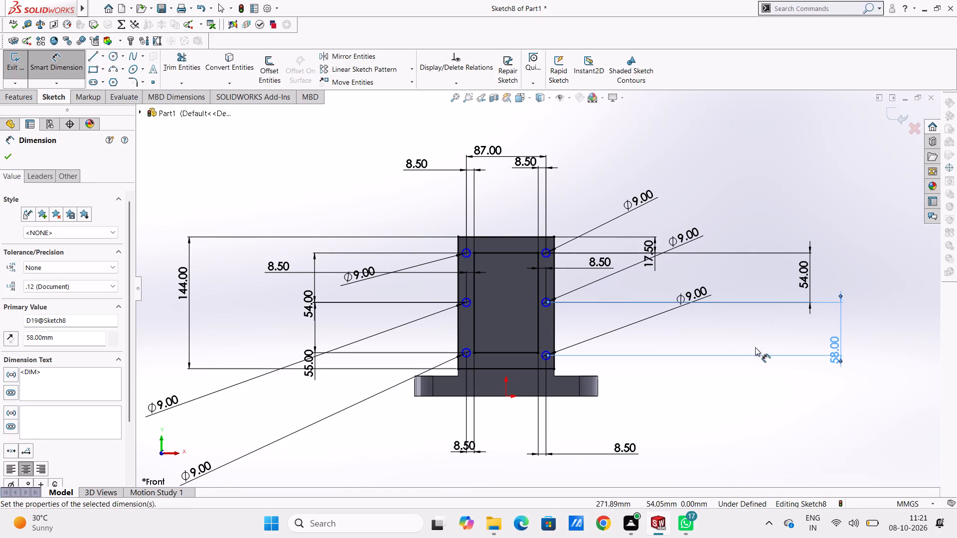
pyautogui.click(755, 347)
# Dimension the height of the top-left circle's centre above the base's bottom edge, accepting the default value.
pyautogui.scroll(5, 733, 336)
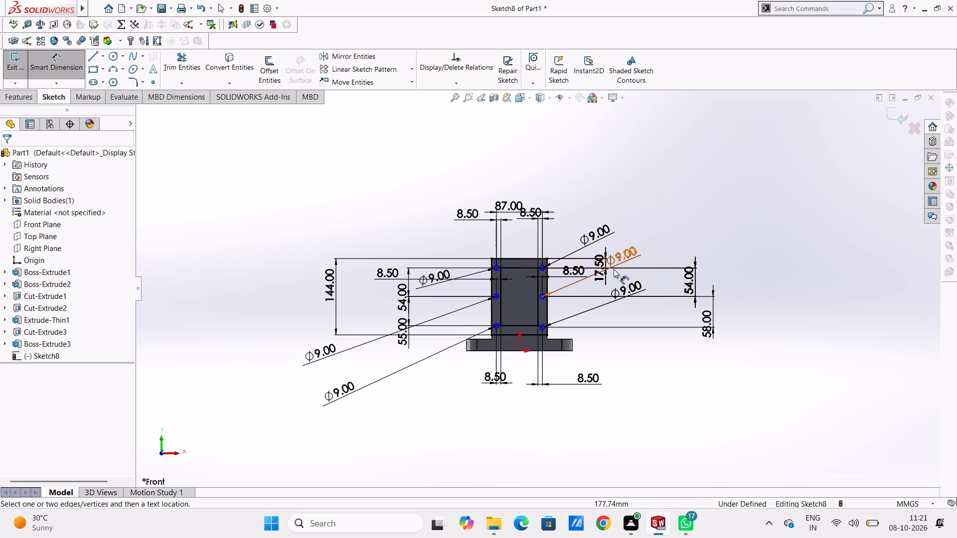
pyautogui.scroll(3, 614, 269)
pyautogui.scroll(-4, 577, 200)
pyautogui.scroll(-3, 519, 342)
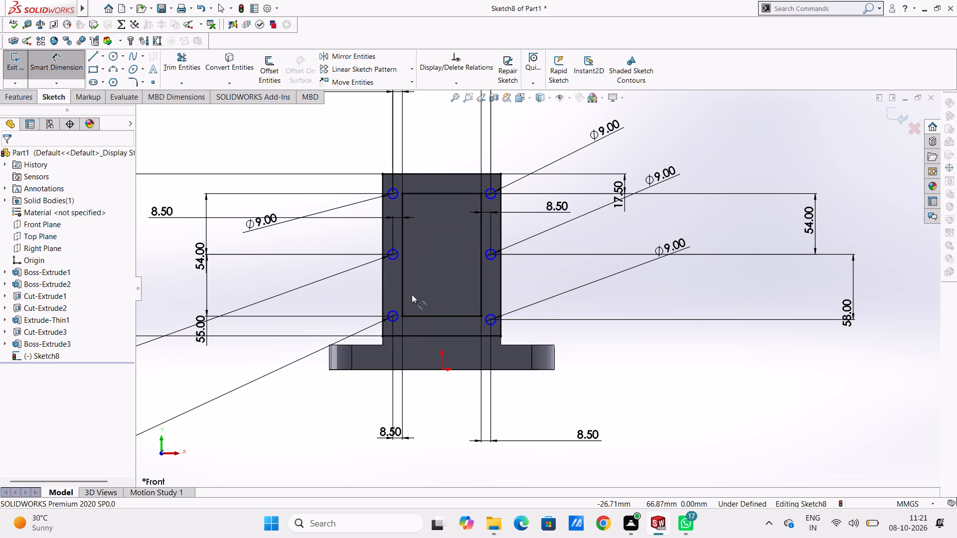
pyautogui.click(392, 192)
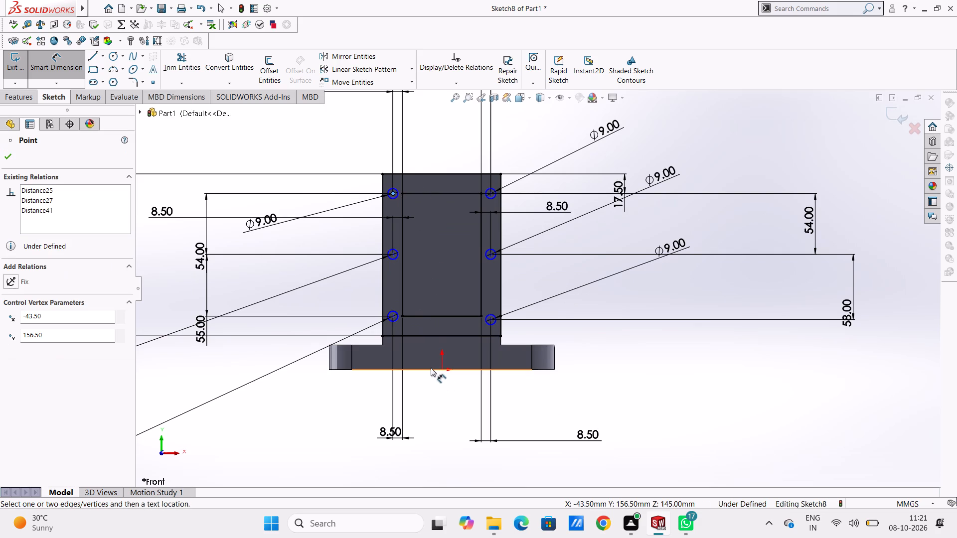
pyautogui.click(431, 368)
pyautogui.click(431, 371)
pyautogui.scroll(4, 313, 341)
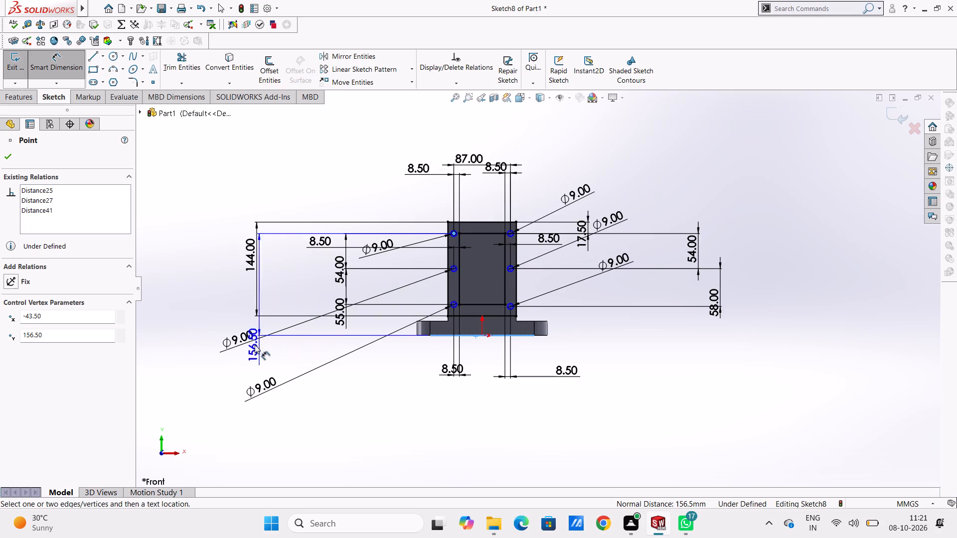
pyautogui.click(195, 335)
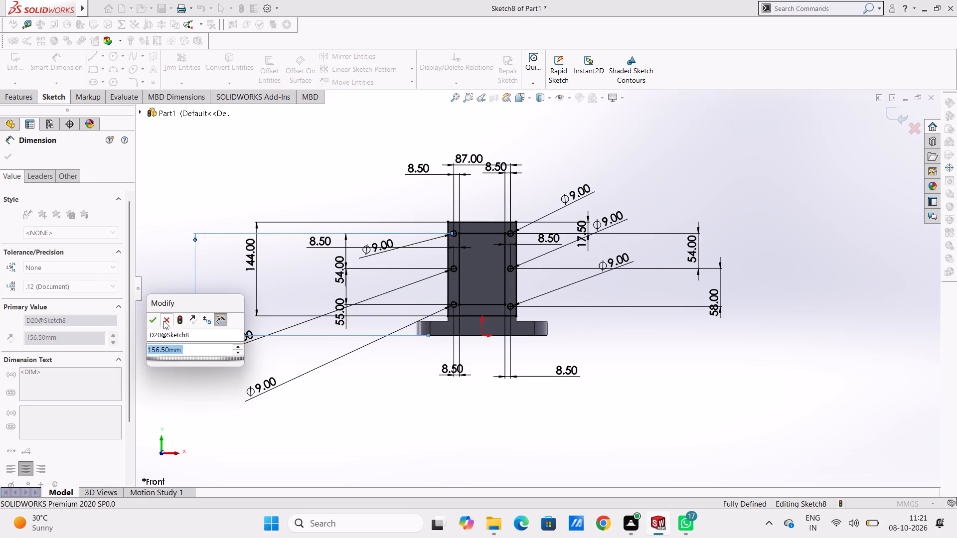
pyautogui.click(154, 321)
pyautogui.click(215, 261)
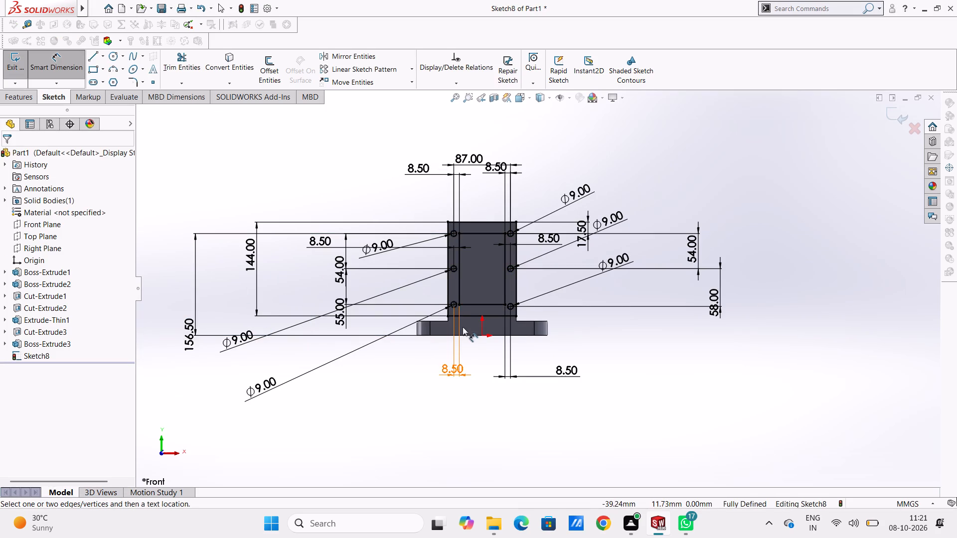
# Sketch two concentric circles centred about 20.5 mm directly above the origin, with radii of about 20 mm and 5 mm.
pyautogui.scroll(-4, 467, 325)
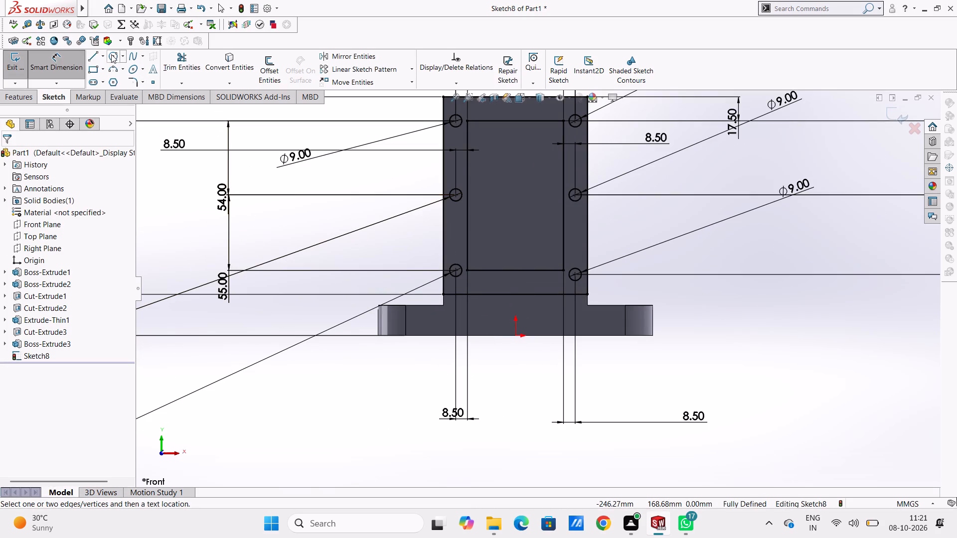
pyautogui.click(111, 54)
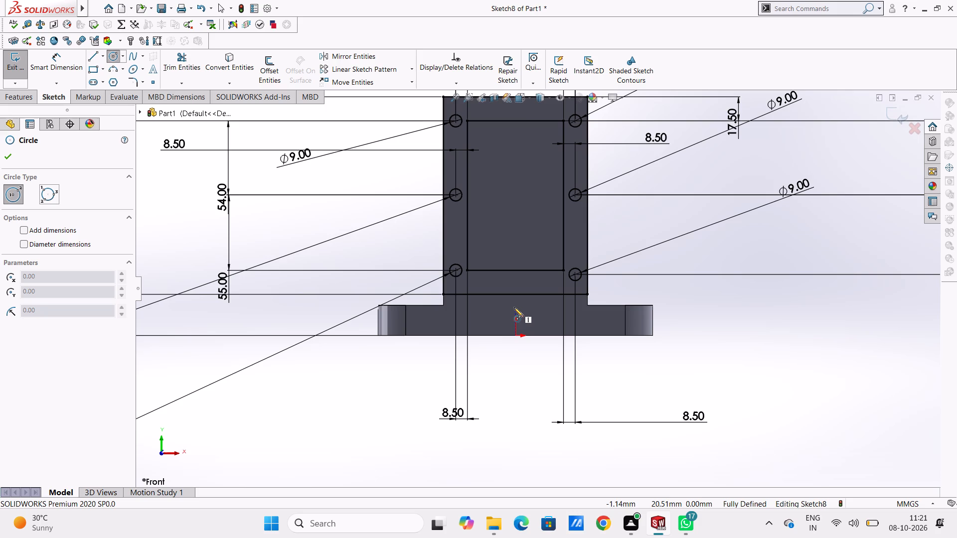
pyautogui.click(515, 307)
pyautogui.click(535, 326)
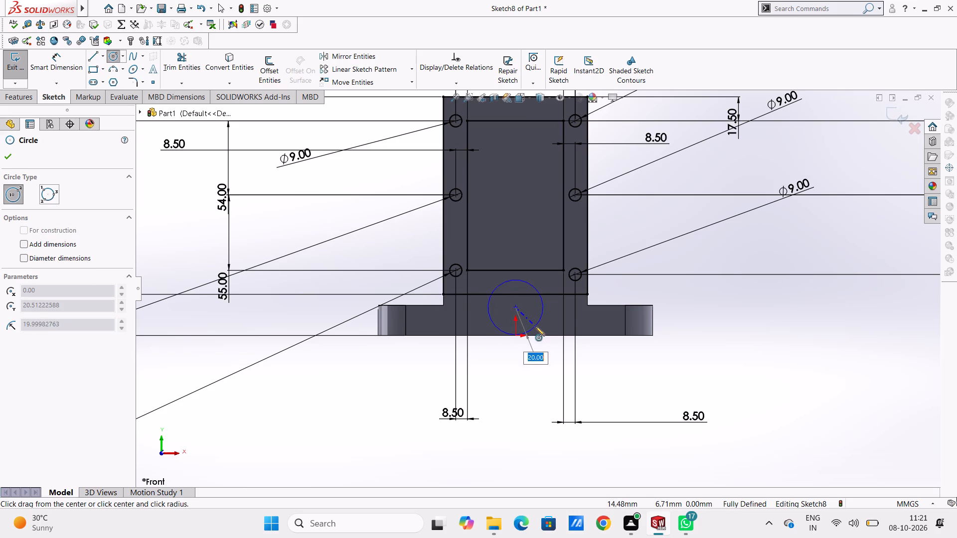
pyautogui.click(516, 306)
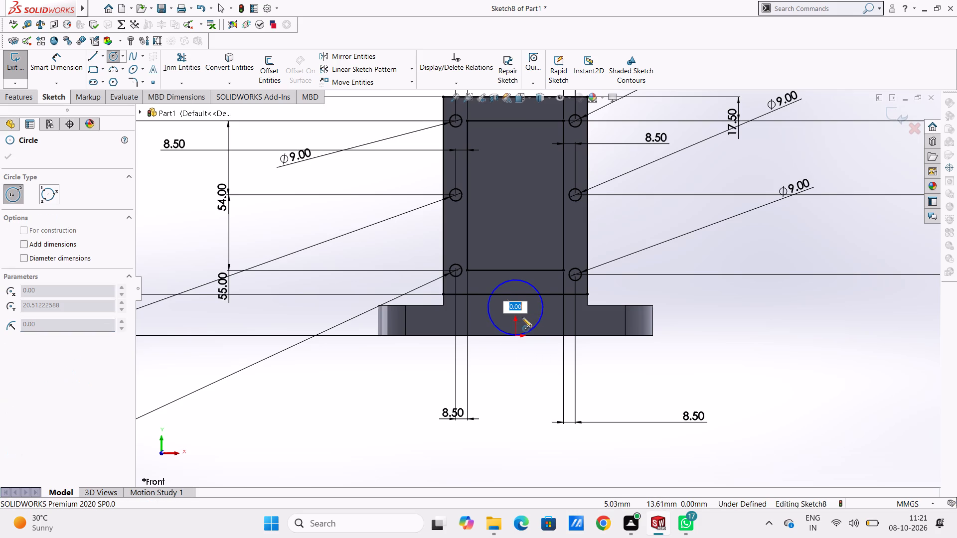
pyautogui.press('5')
pyautogui.press('Return')
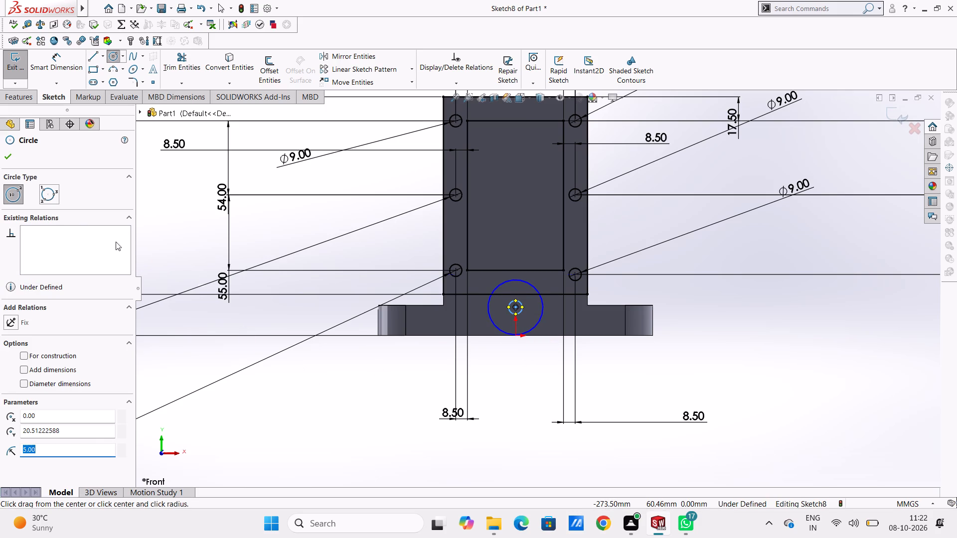
pyautogui.click(7, 153)
# Dimension the diameter of the outer concentric circle above the origin as 28 mm.
pyautogui.click(53, 69)
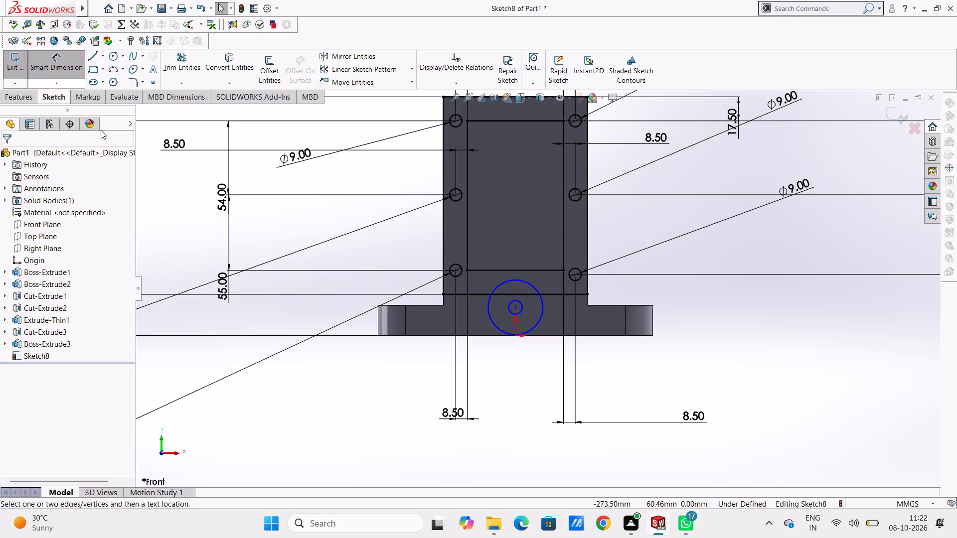
pyautogui.click(496, 327)
pyautogui.scroll(1, 324, 409)
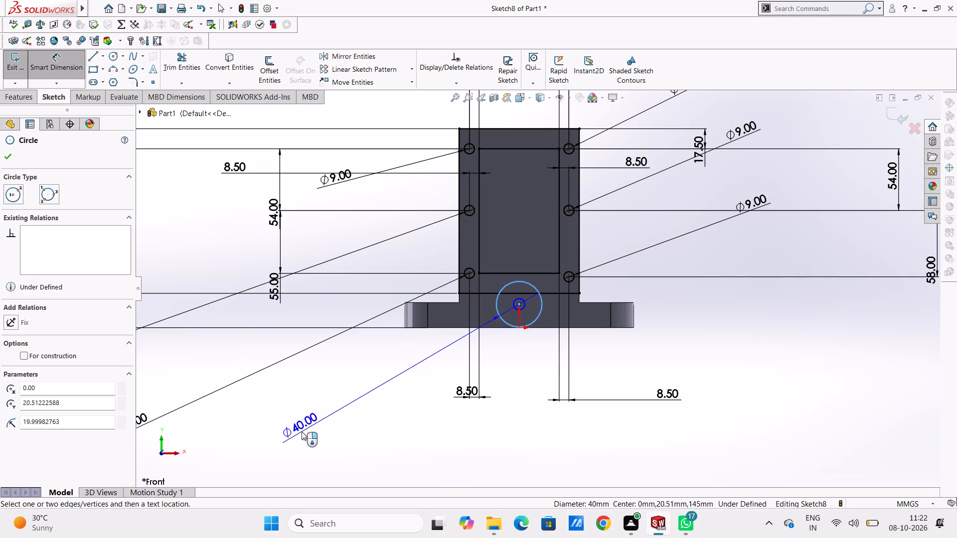
pyautogui.click(278, 431)
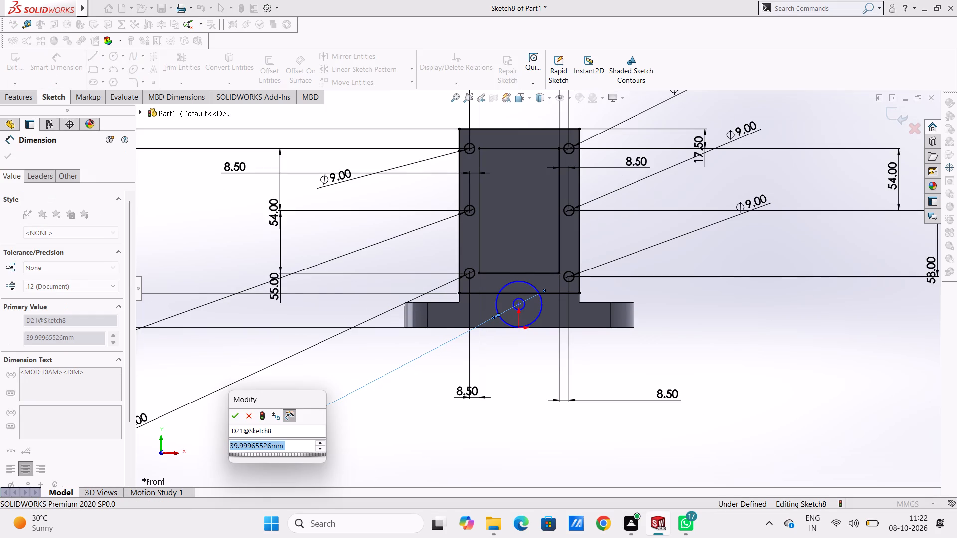
pyautogui.write('28')
pyautogui.press('Return')
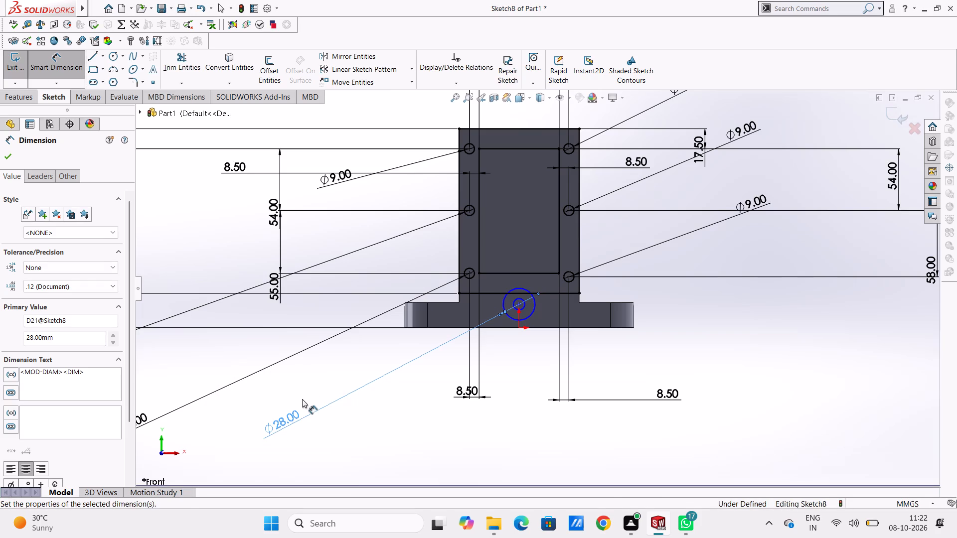
pyautogui.click(311, 380)
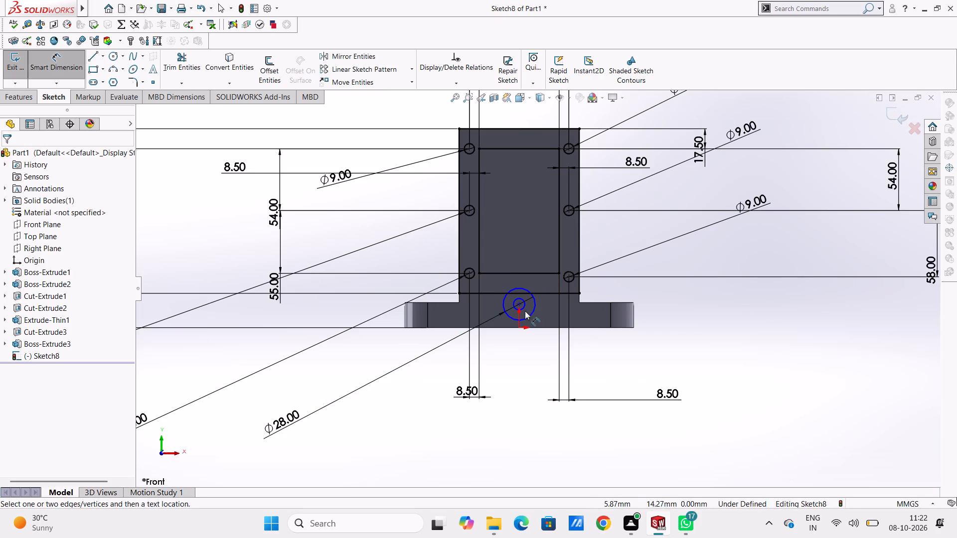
# Dimension the diameter of the inner concentric circle above the origin as 16.5 mm.
pyautogui.click(525, 310)
pyautogui.click(693, 450)
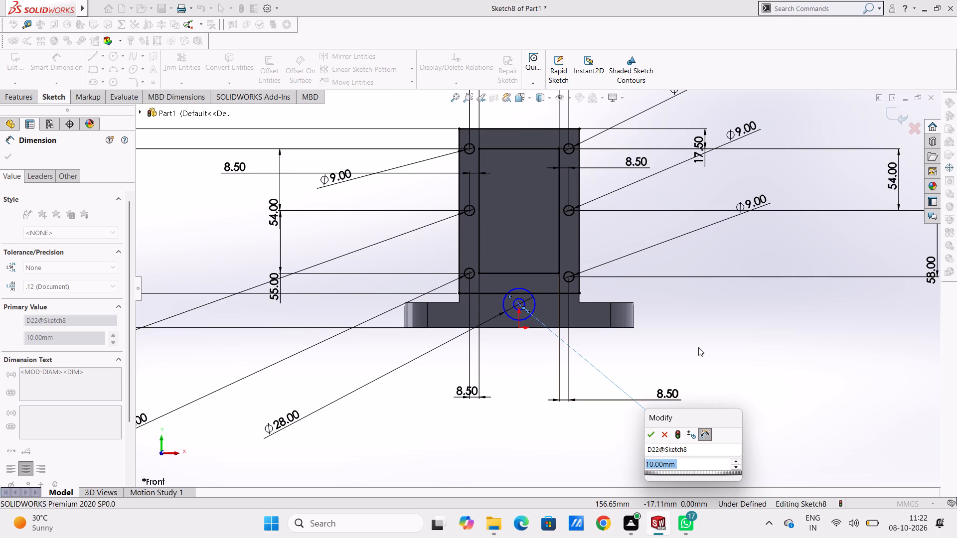
pyautogui.write('16.5')
pyautogui.press('Return')
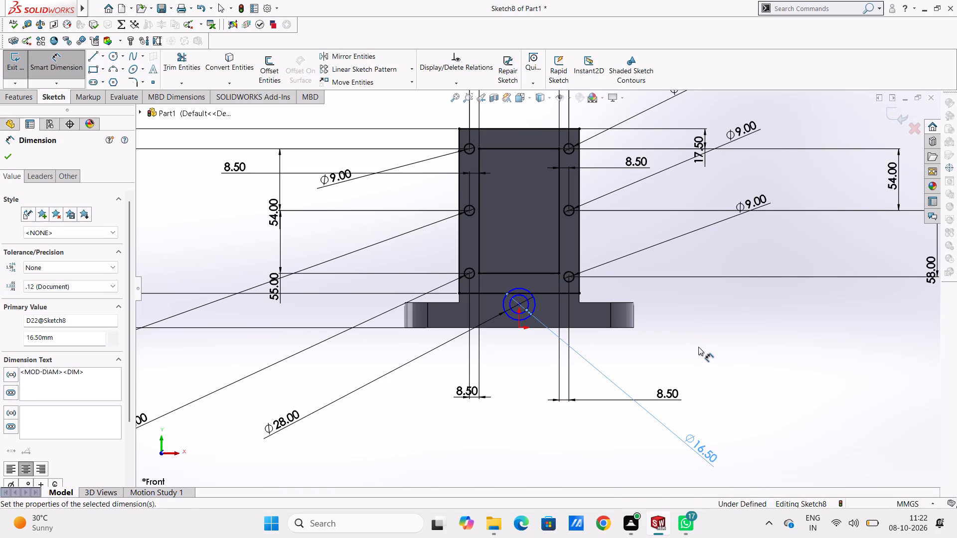
pyautogui.click(698, 347)
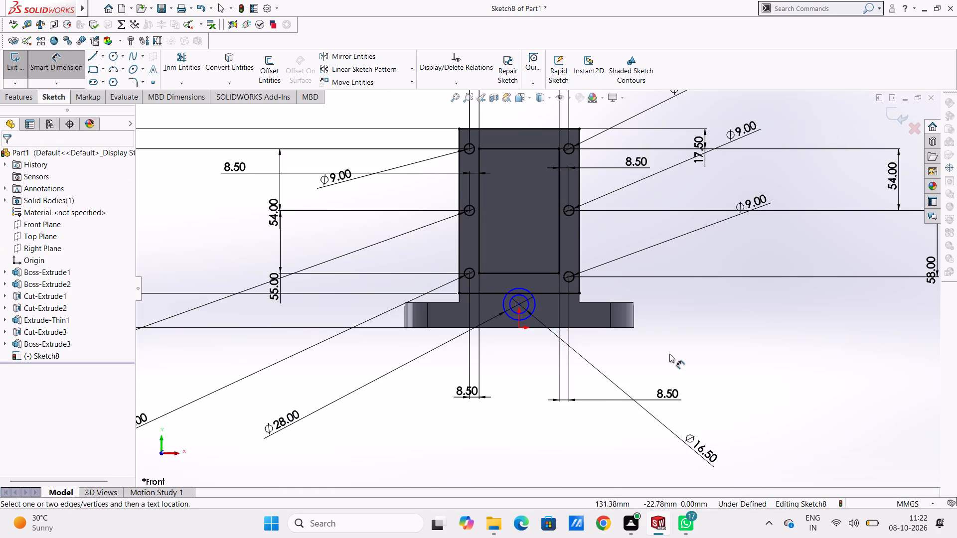
# Dimension the concentric circles' centre 26 mm above the base's bottom edge.
pyautogui.click(518, 305)
pyautogui.click(537, 328)
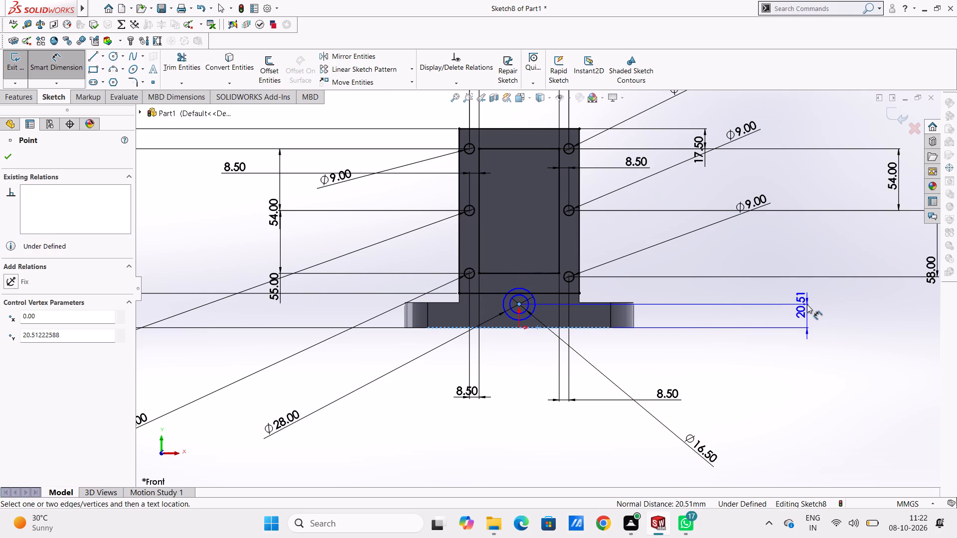
pyautogui.click(807, 304)
pyautogui.write('26')
pyautogui.press('Return')
pyautogui.click(744, 253)
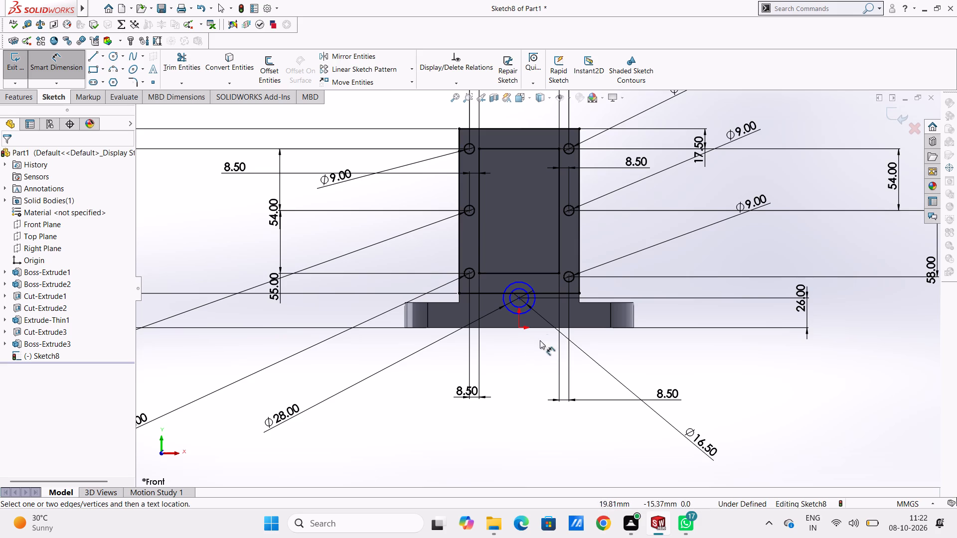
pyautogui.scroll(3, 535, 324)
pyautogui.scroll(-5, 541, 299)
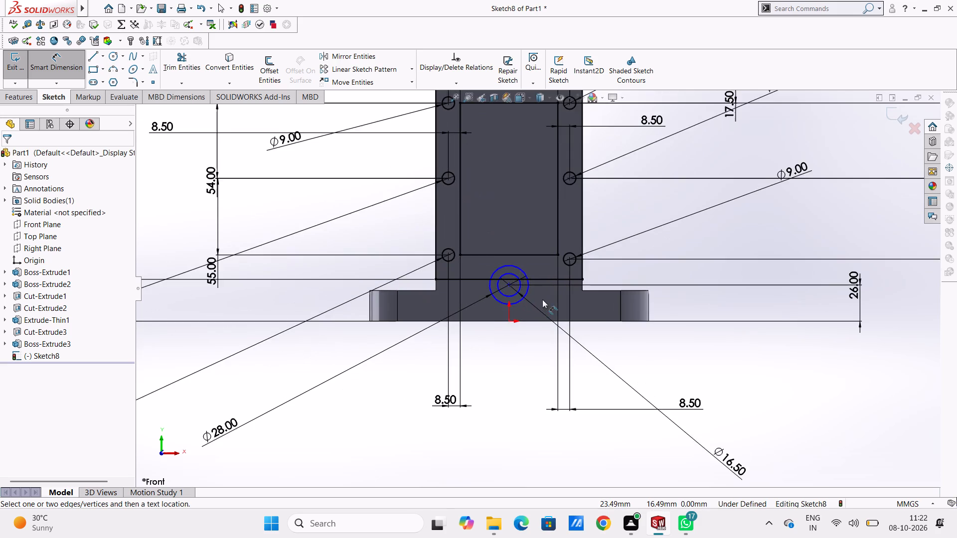
# Dimension the horizontal distance from the concentric circles' centre to the outer rectangle's left edge.
pyautogui.scroll(-4, 505, 318)
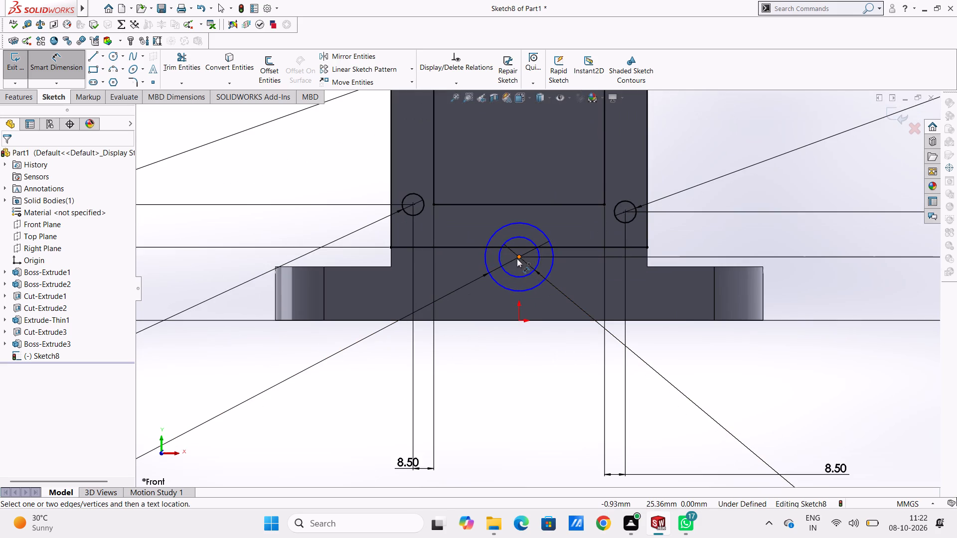
pyautogui.click(519, 256)
pyautogui.click(390, 232)
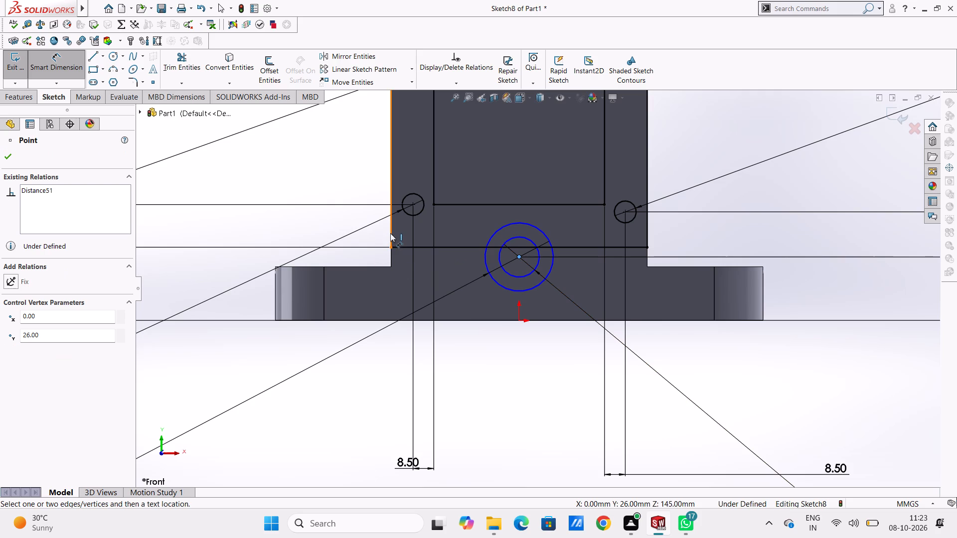
pyautogui.scroll(5, 517, 379)
pyautogui.click(508, 417)
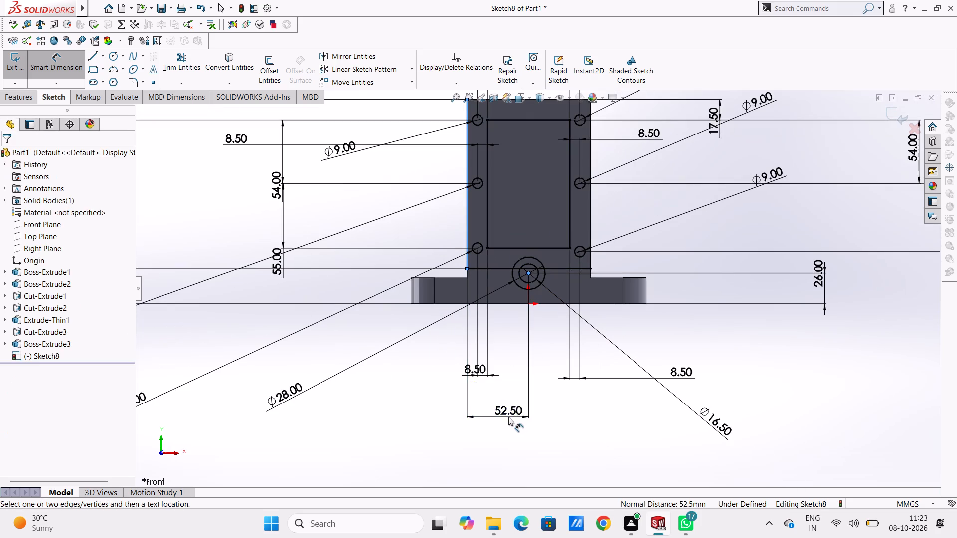
pyautogui.click(467, 401)
pyautogui.click(428, 407)
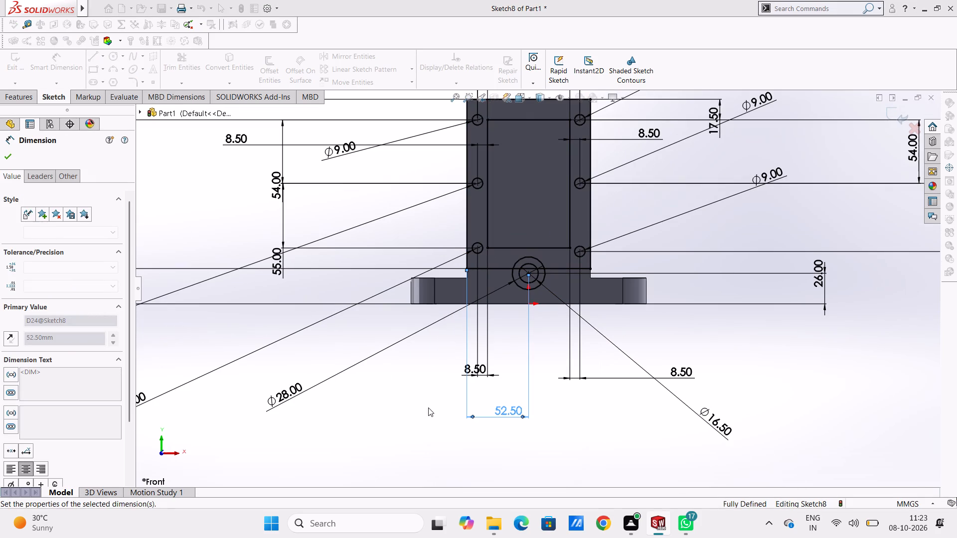
pyautogui.scroll(-2, 546, 305)
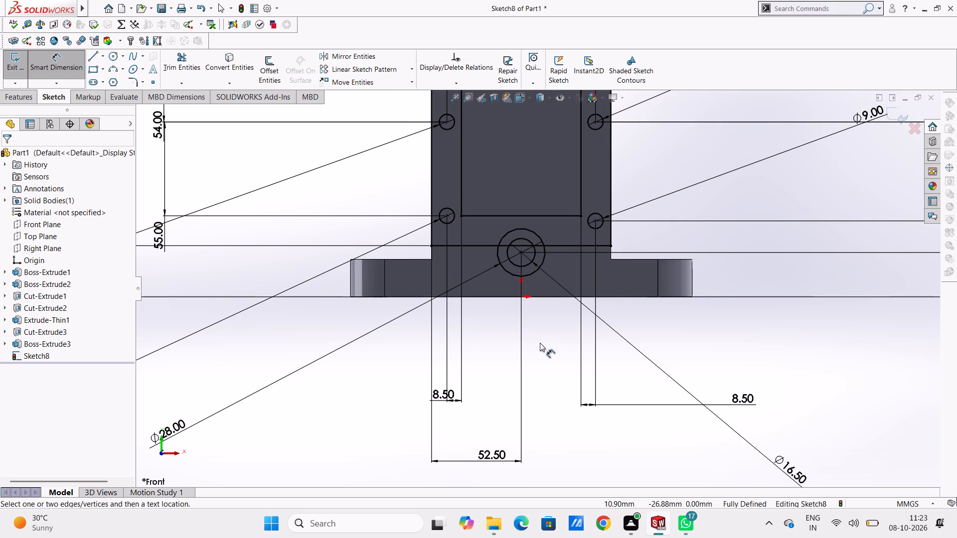
pyautogui.press('Escape')
pyautogui.press('Escape')
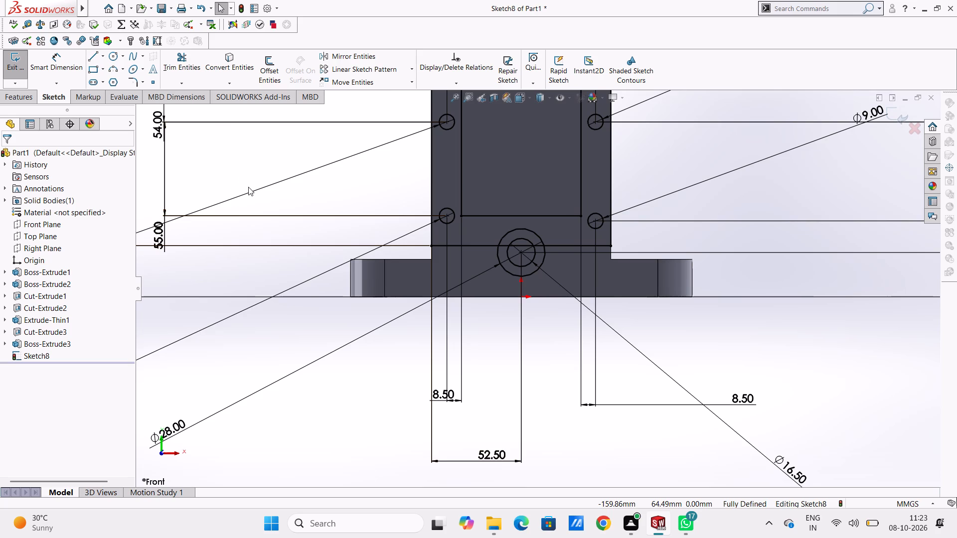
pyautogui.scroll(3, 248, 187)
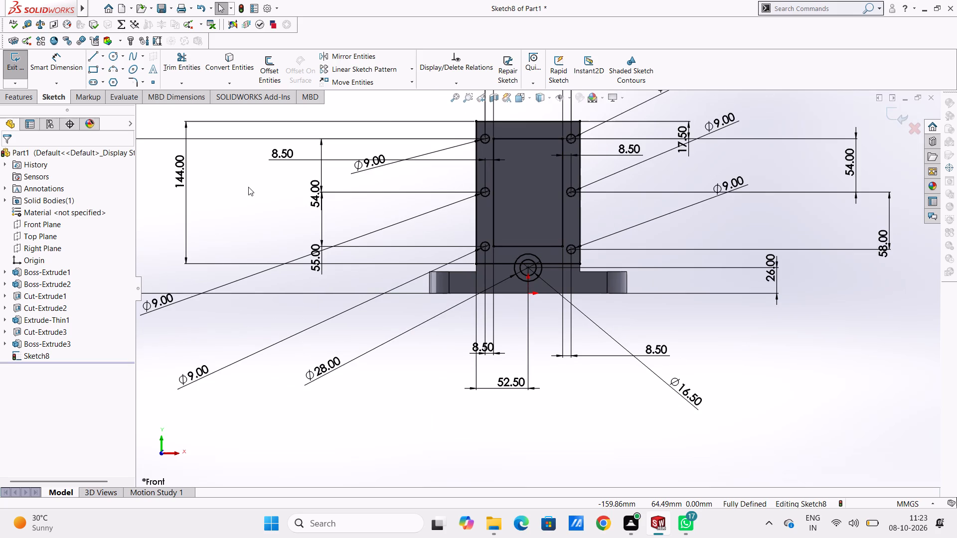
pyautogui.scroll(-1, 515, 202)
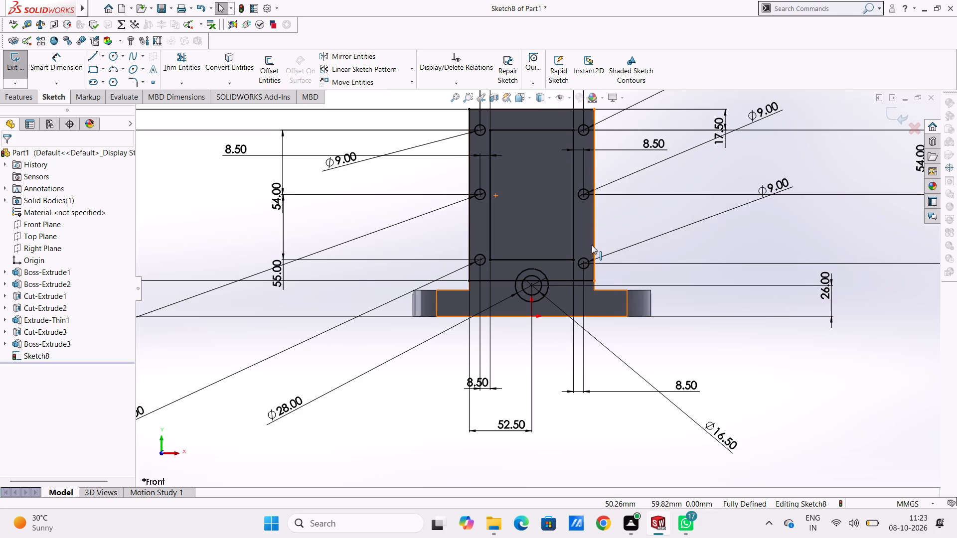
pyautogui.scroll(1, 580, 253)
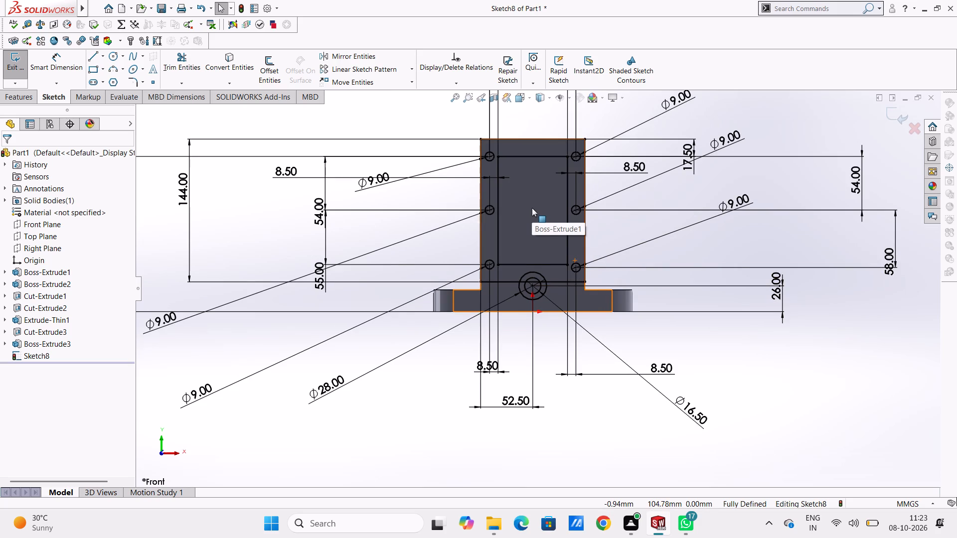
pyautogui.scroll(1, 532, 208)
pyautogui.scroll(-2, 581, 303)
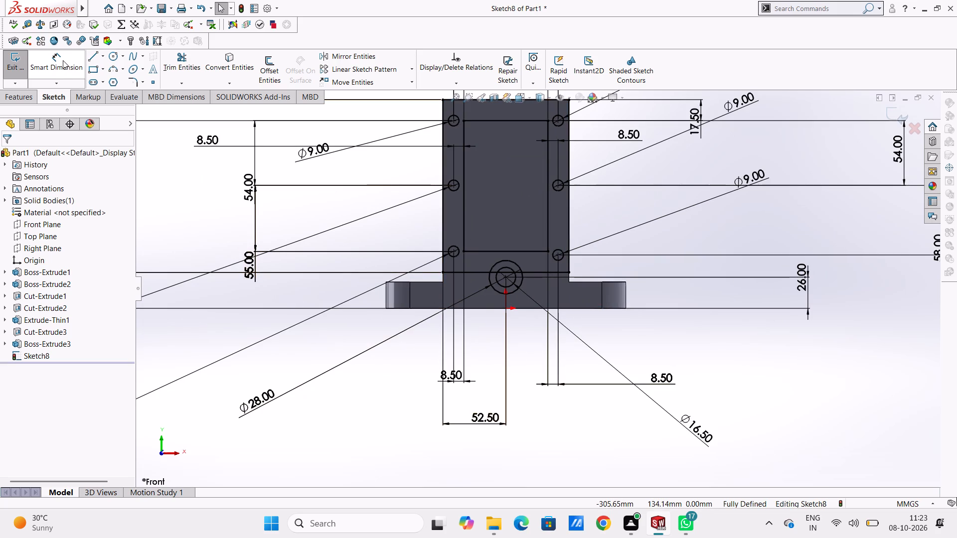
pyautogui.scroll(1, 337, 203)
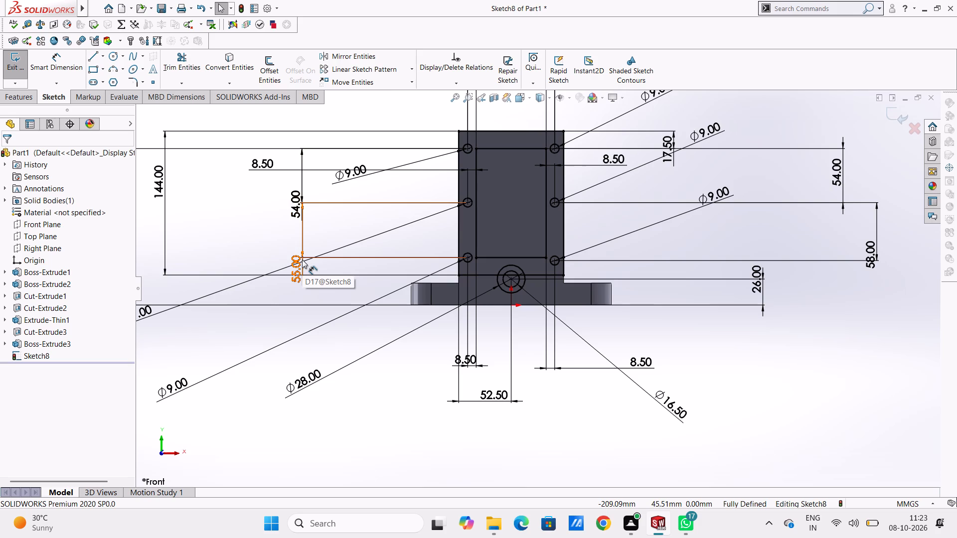
# Sketch three connected lines over the 28 mm circle's upper half: 14 mm up from its left quadrant, 28 mm across, 14 mm down to its right quadrant.
pyautogui.click(97, 57)
pyautogui.scroll(-4, 526, 285)
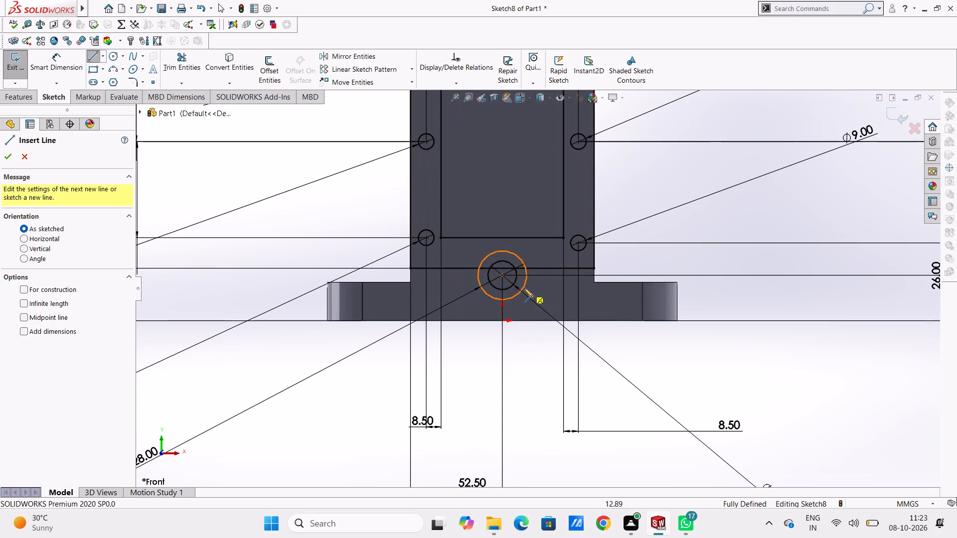
pyautogui.click(477, 276)
pyautogui.click(478, 248)
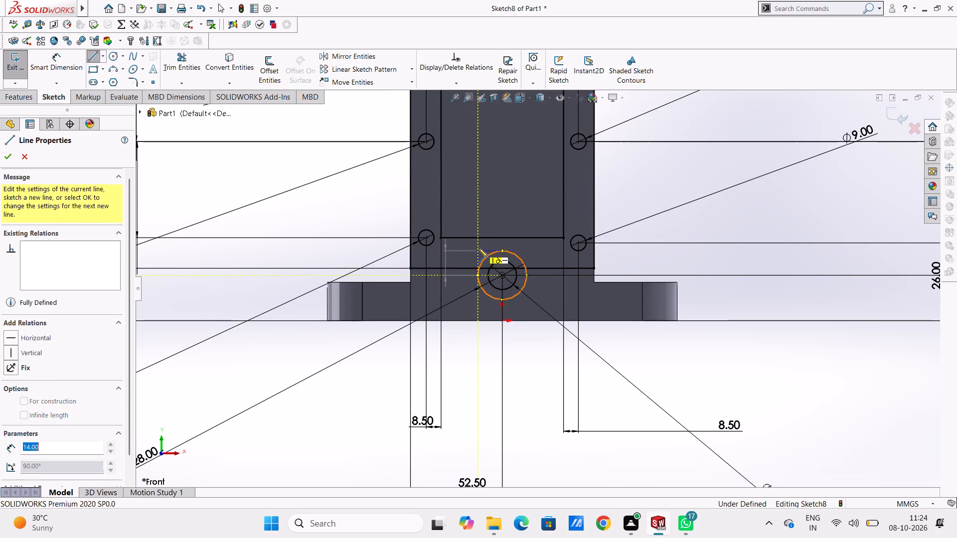
pyautogui.click(528, 253)
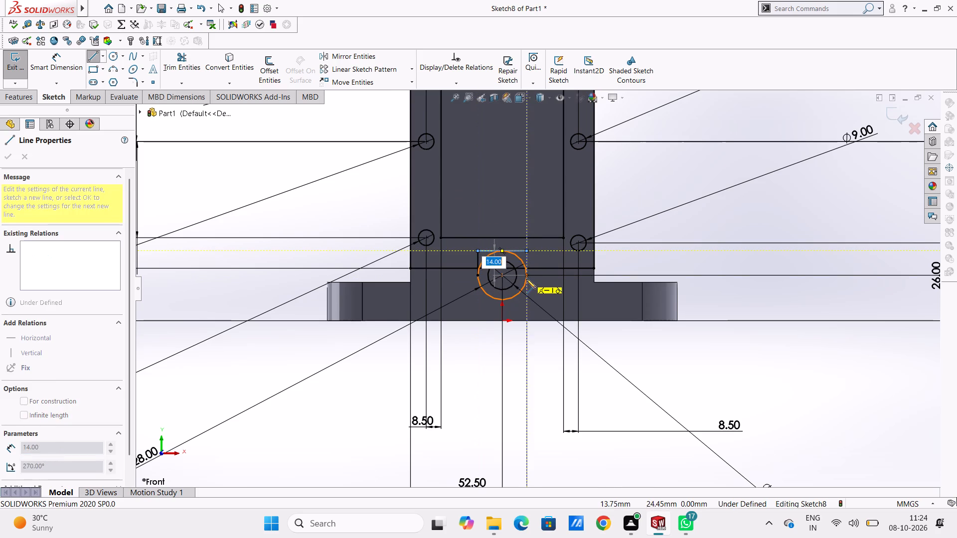
pyautogui.click(525, 275)
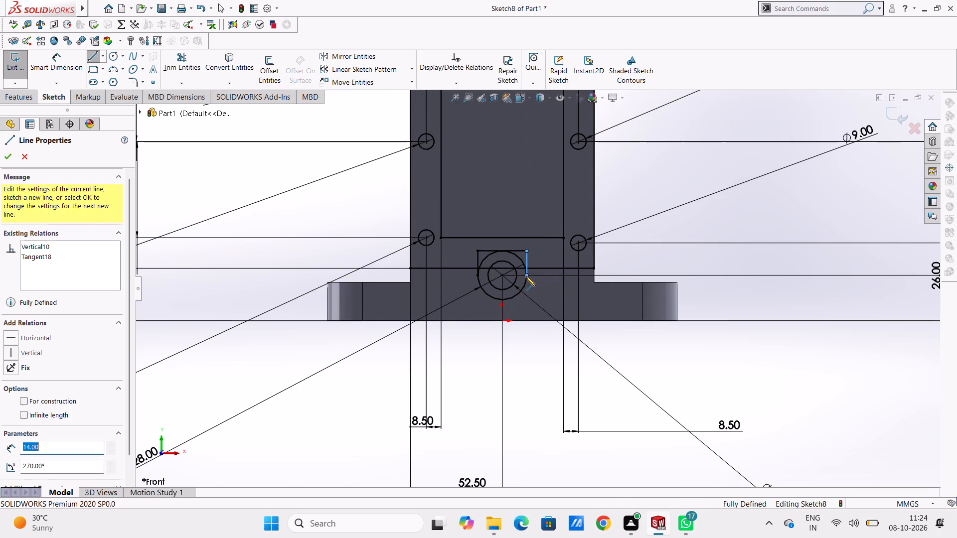
pyautogui.press('Escape')
pyautogui.press('Escape')
pyautogui.press('Escape')
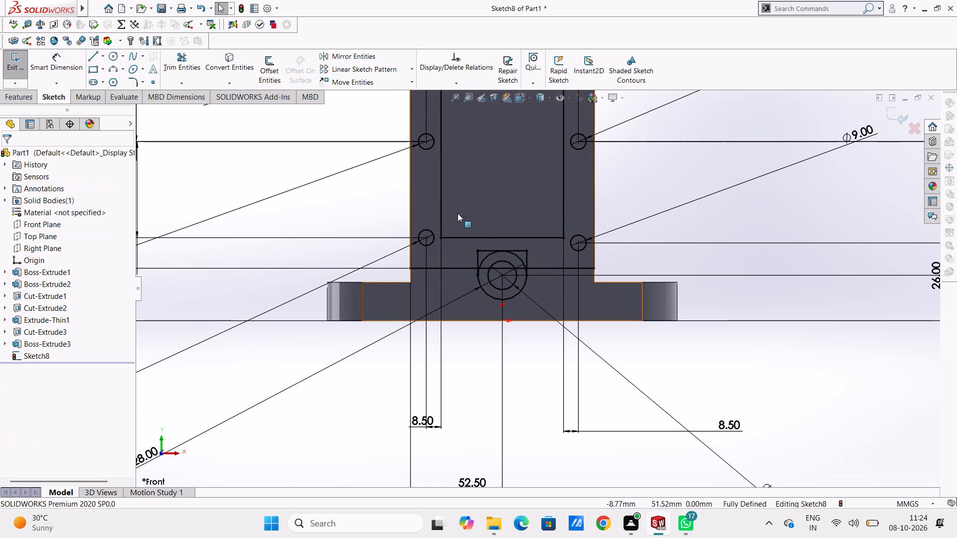
# Trim away the horizontal line above the 28 mm circle, the circle's top arc, and the vertical line portions above the outer rectangle's bottom edge.
pyautogui.click(181, 61)
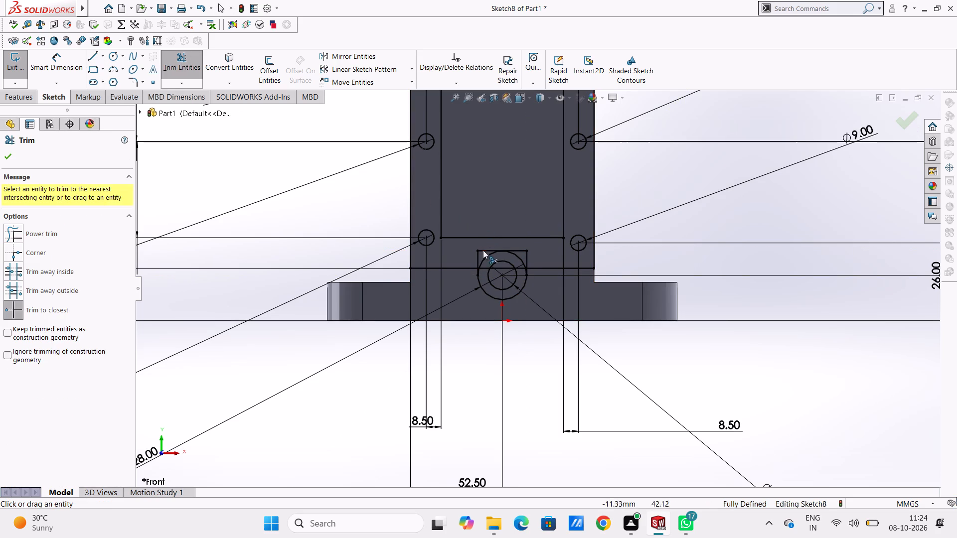
pyautogui.click(480, 252)
pyautogui.click(482, 250)
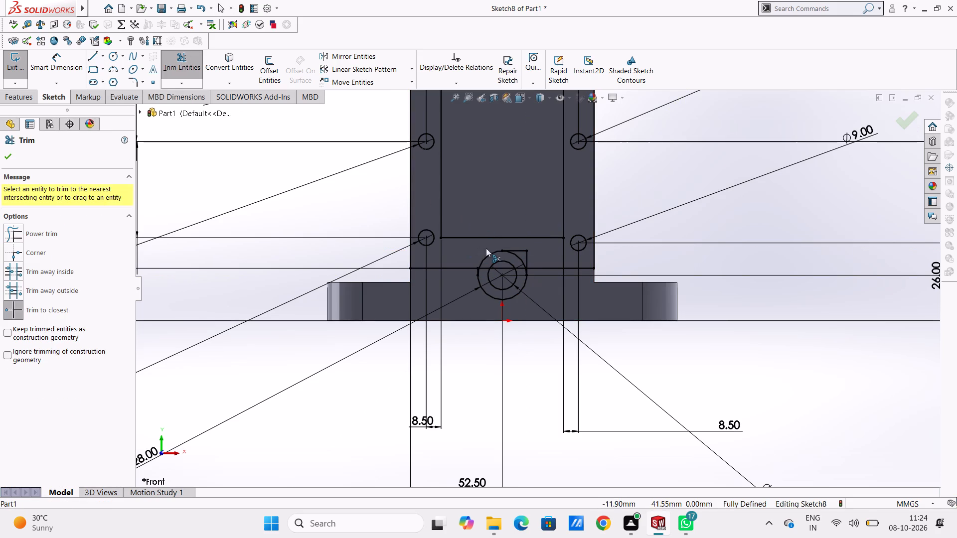
pyautogui.click(499, 251)
pyautogui.click(497, 252)
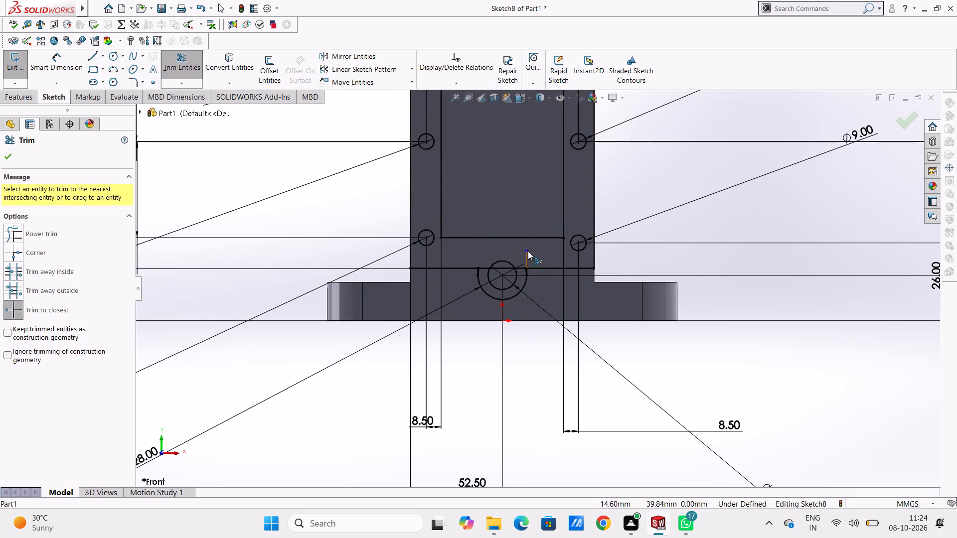
pyautogui.click(528, 251)
# Trim the outer rectangle's bottom line between the two short vertical lines, along with the leftover 28 mm arc ends beside them.
pyautogui.scroll(-4, 522, 262)
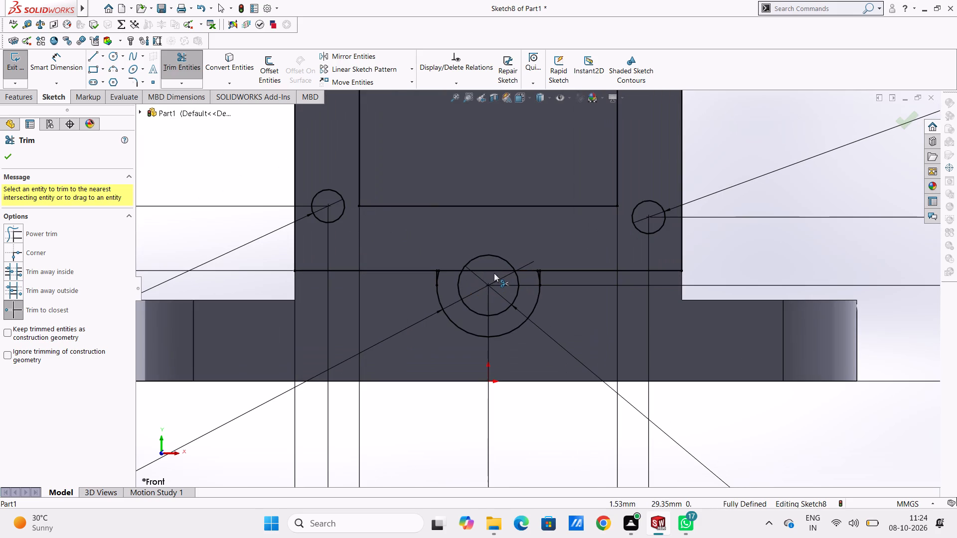
pyautogui.click(491, 273)
pyautogui.click(452, 270)
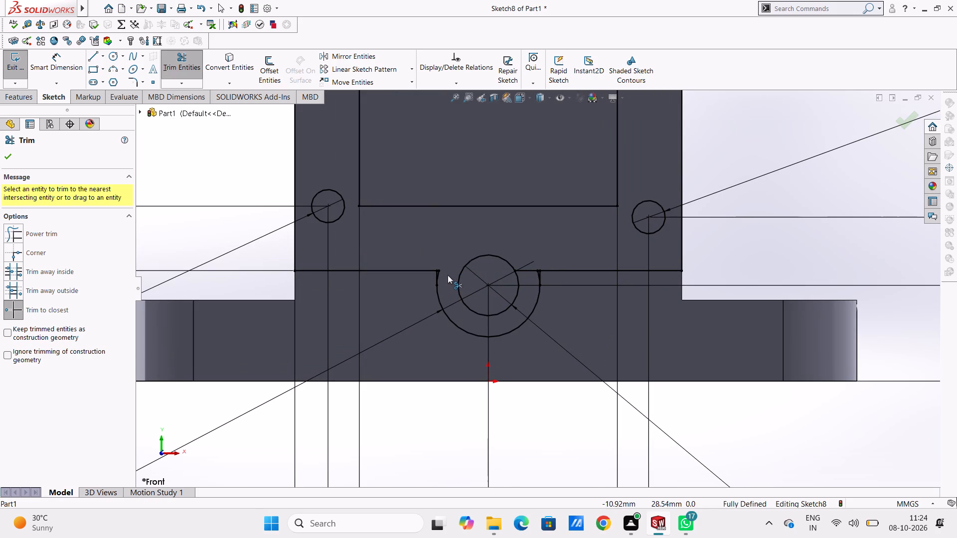
pyautogui.scroll(-5, 448, 275)
pyautogui.click(454, 276)
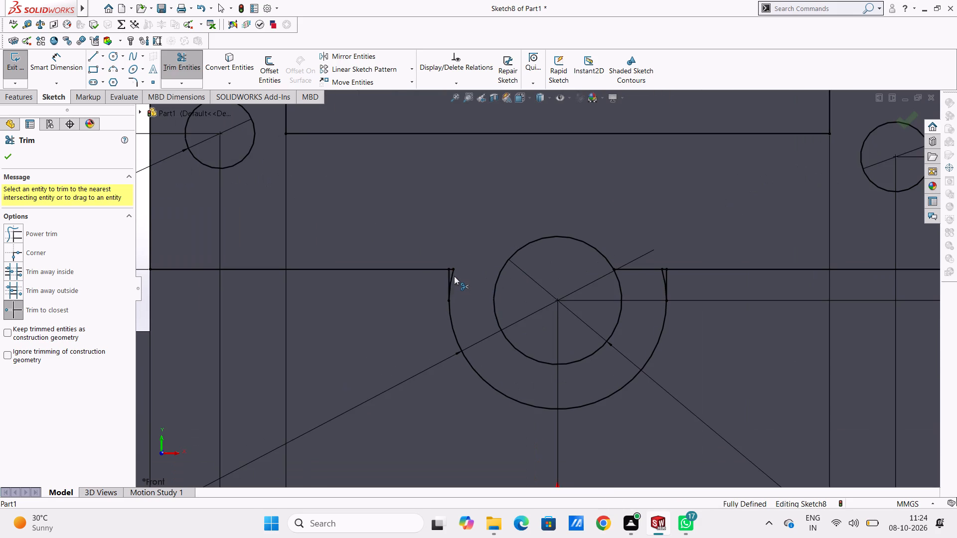
pyautogui.click(453, 270)
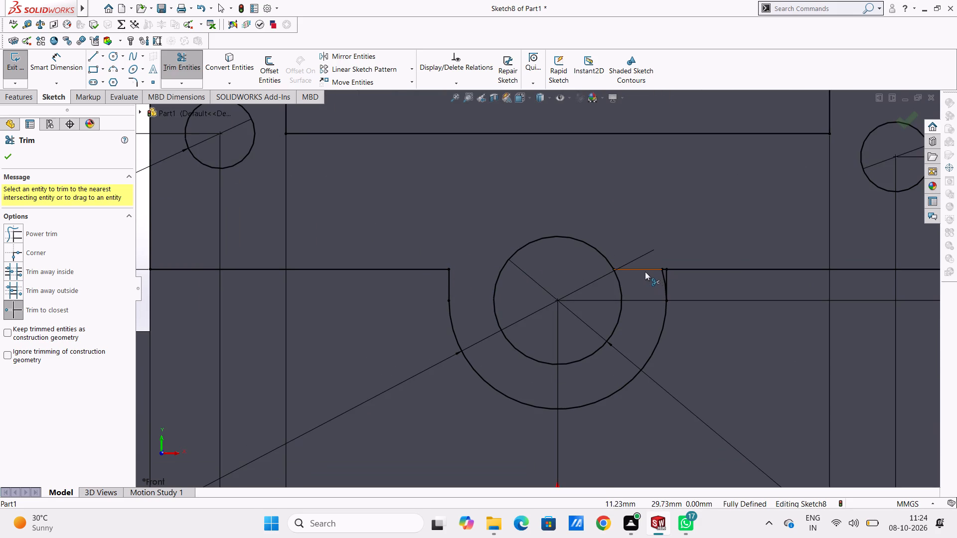
pyautogui.click(645, 271)
pyautogui.click(662, 273)
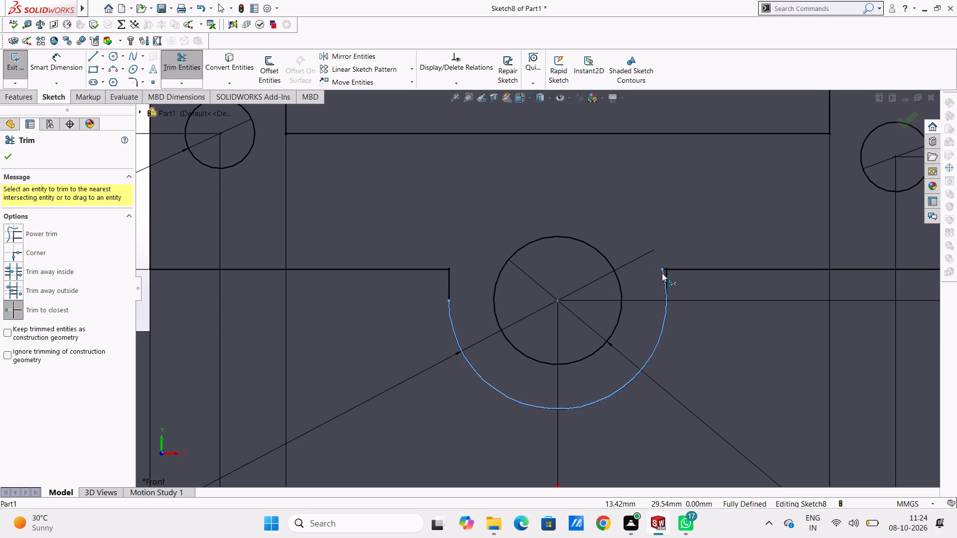
pyautogui.click(663, 270)
pyautogui.scroll(4, 655, 274)
pyautogui.scroll(-2, 610, 328)
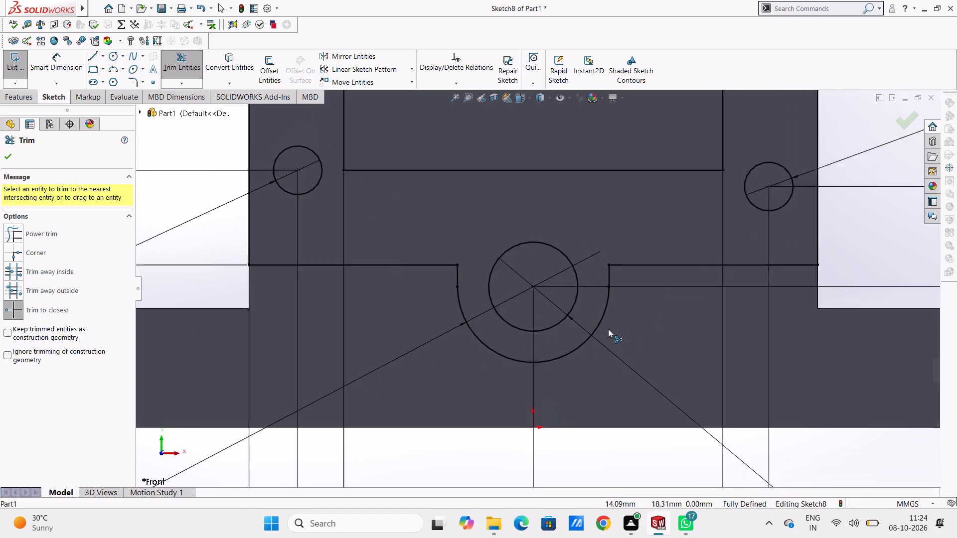
pyautogui.scroll(-1, 608, 329)
pyautogui.scroll(11, 603, 327)
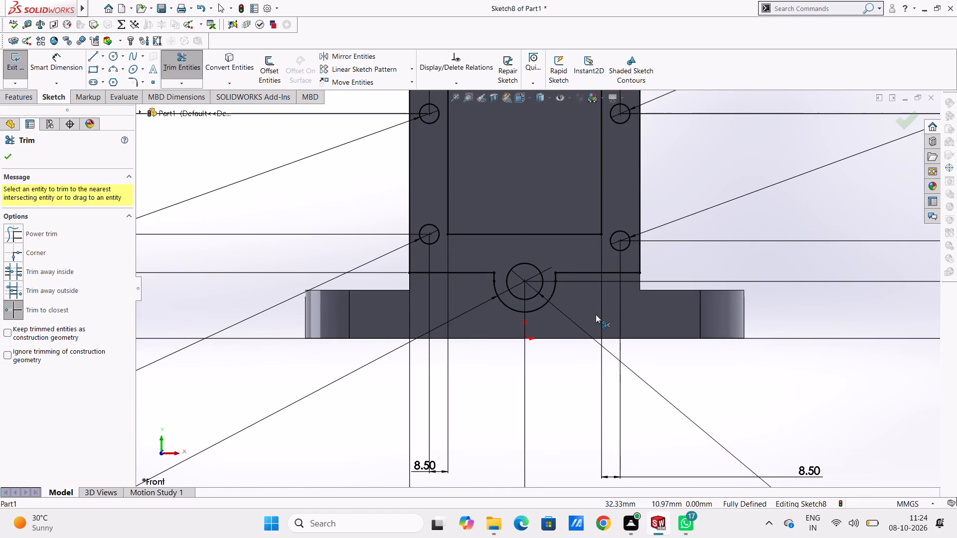
pyautogui.click(7, 155)
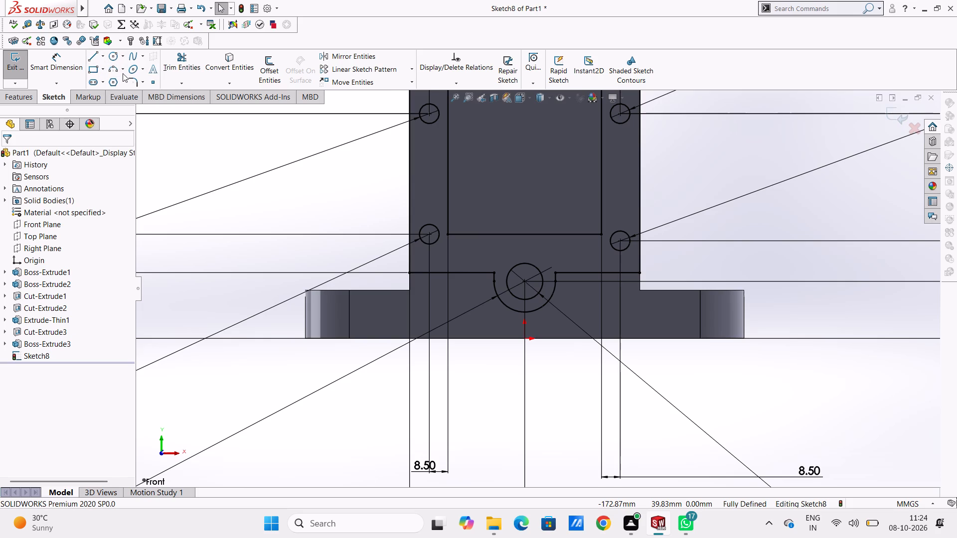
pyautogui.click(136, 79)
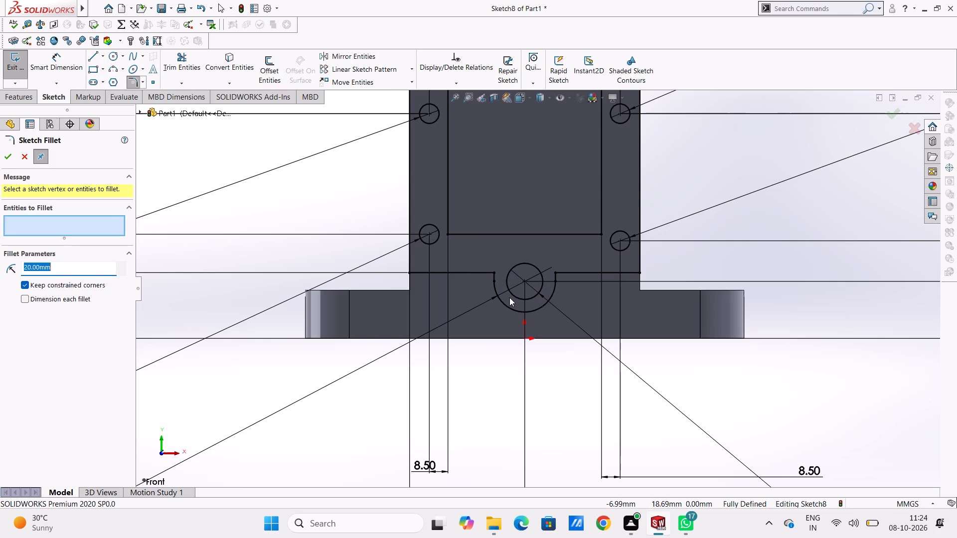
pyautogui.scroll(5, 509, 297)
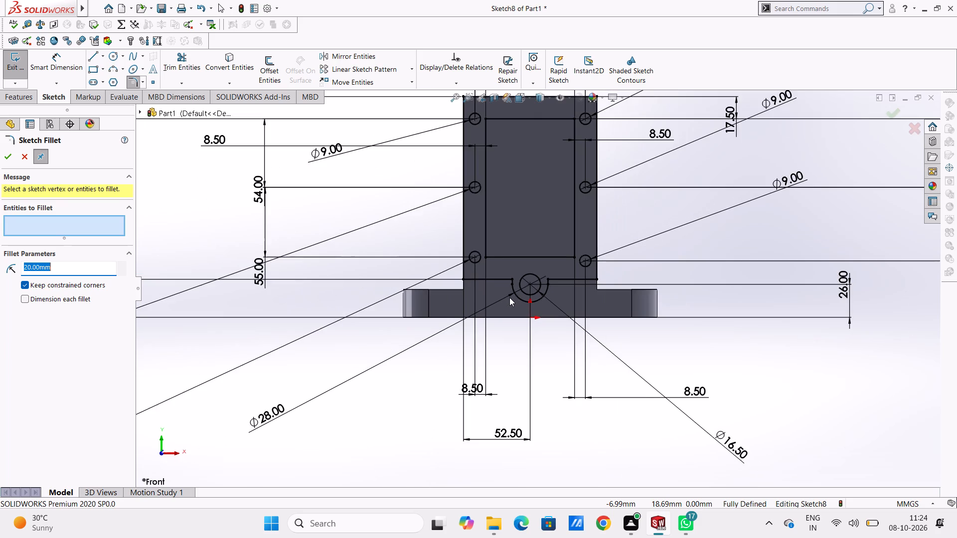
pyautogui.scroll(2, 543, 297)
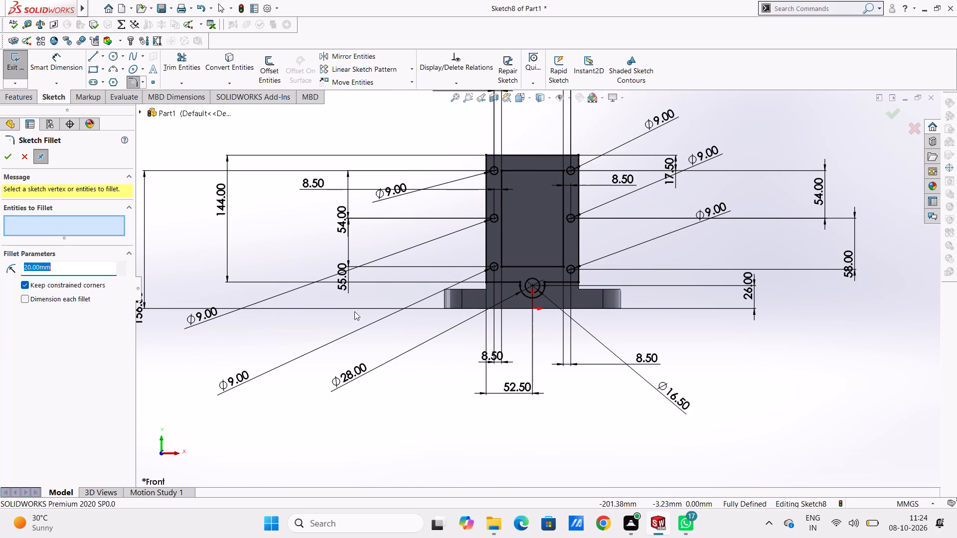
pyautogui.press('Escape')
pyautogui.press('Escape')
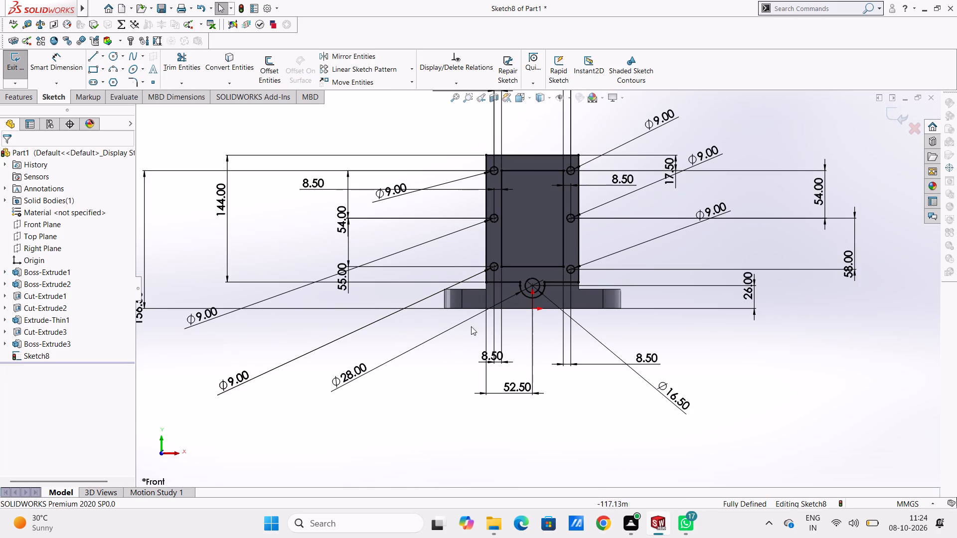
# Set the height of the concentric centre above the base's bottom edge to 20 mm.
pyautogui.doubleClick(750, 293)
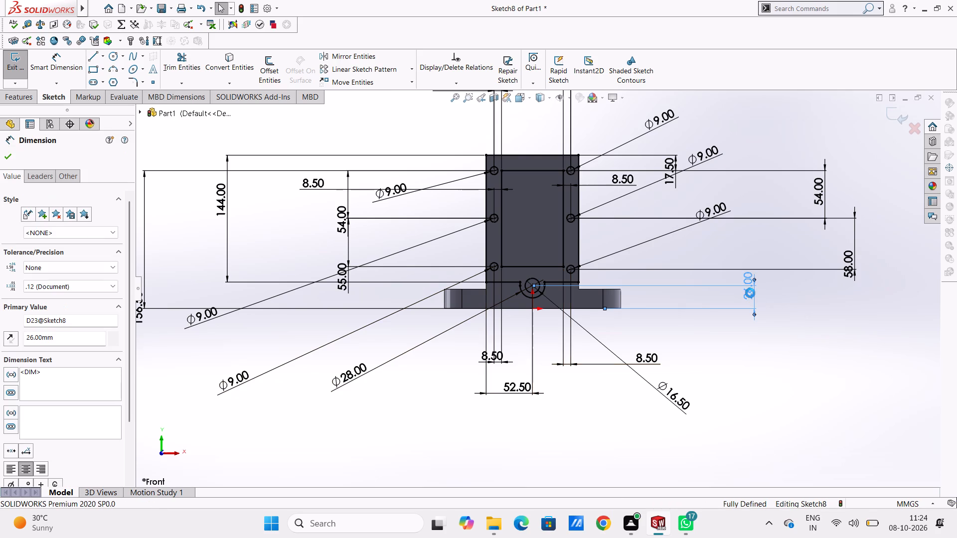
pyautogui.write('20')
pyautogui.press('Return')
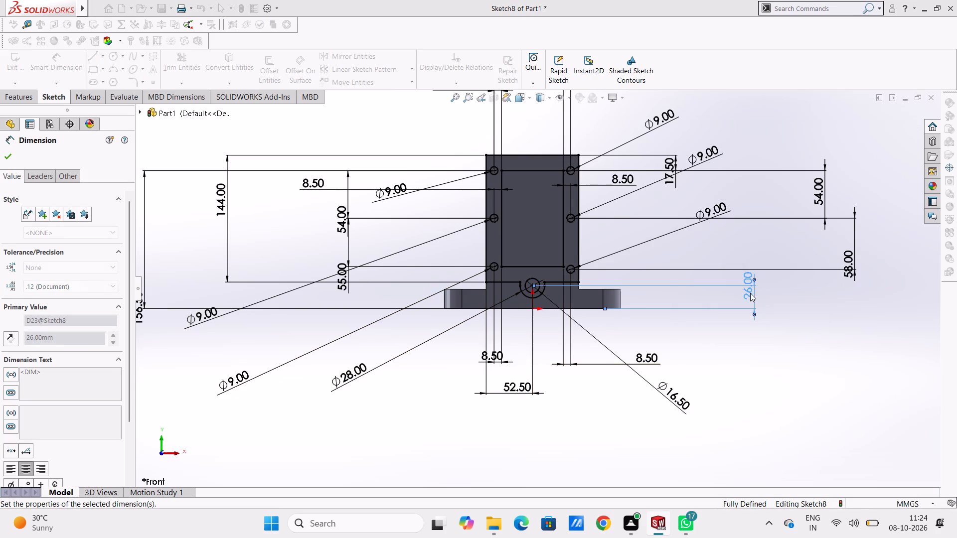
pyautogui.click(770, 344)
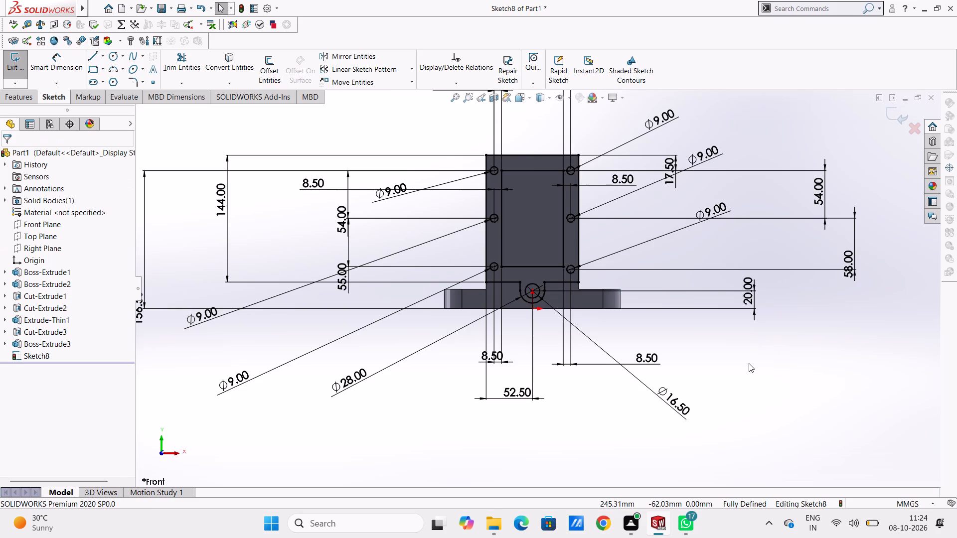
pyautogui.scroll(1, 739, 339)
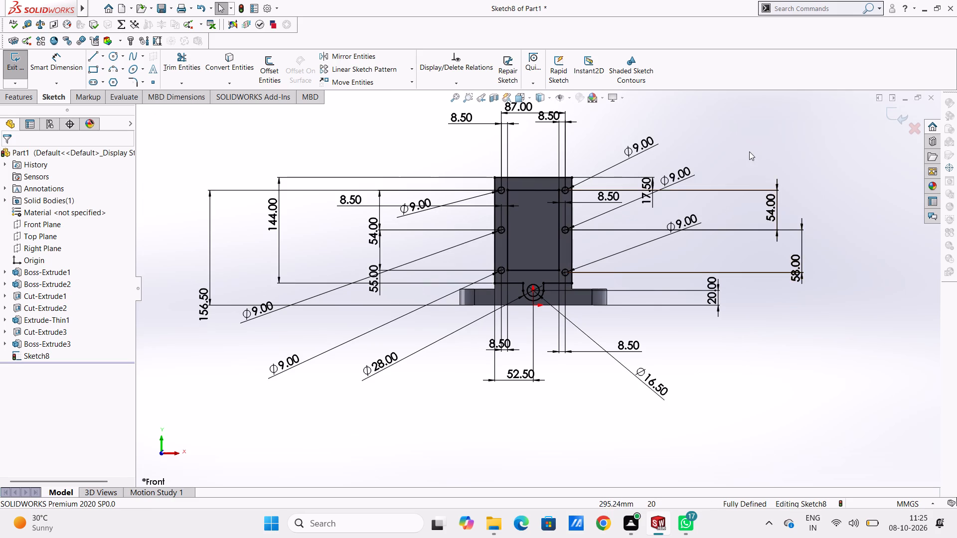
# Cut-extrude the front-face sketch with the six holes and U-shaped boss outline as a blind cut 5 mm deep.
pyautogui.click(19, 99)
pyautogui.click(172, 68)
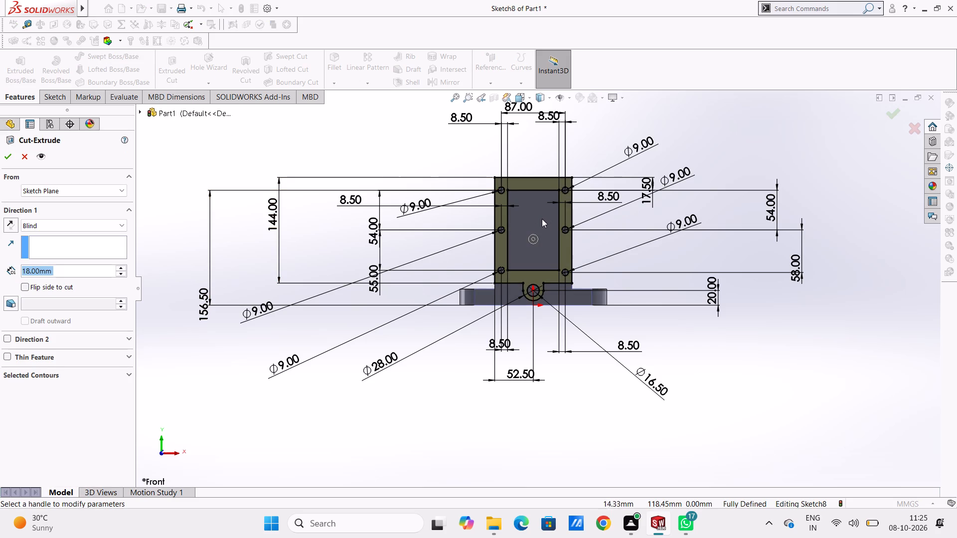
pyautogui.moveTo(722, 128); pyautogui.dragTo(701, 150, button='middle')
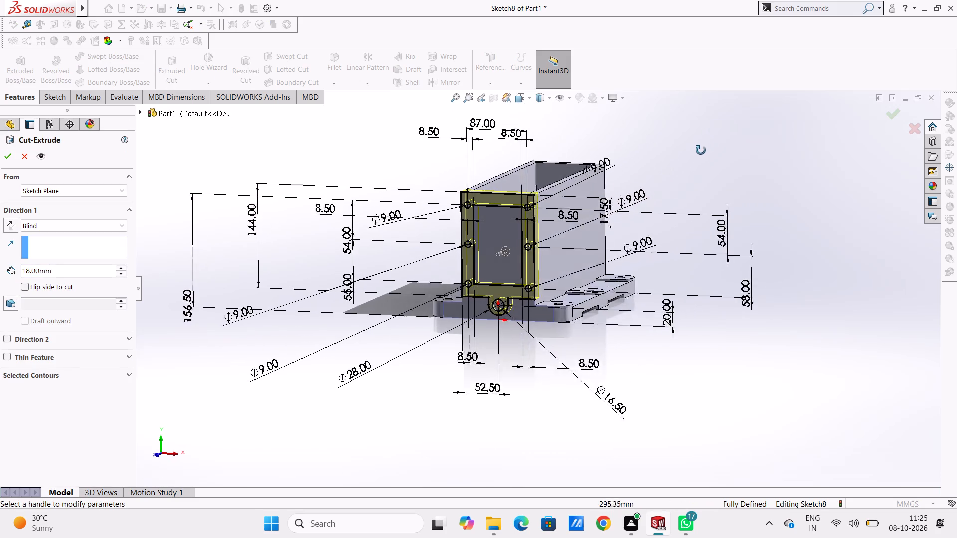
pyautogui.moveTo(701, 150); pyautogui.dragTo(682, 195, button='middle')
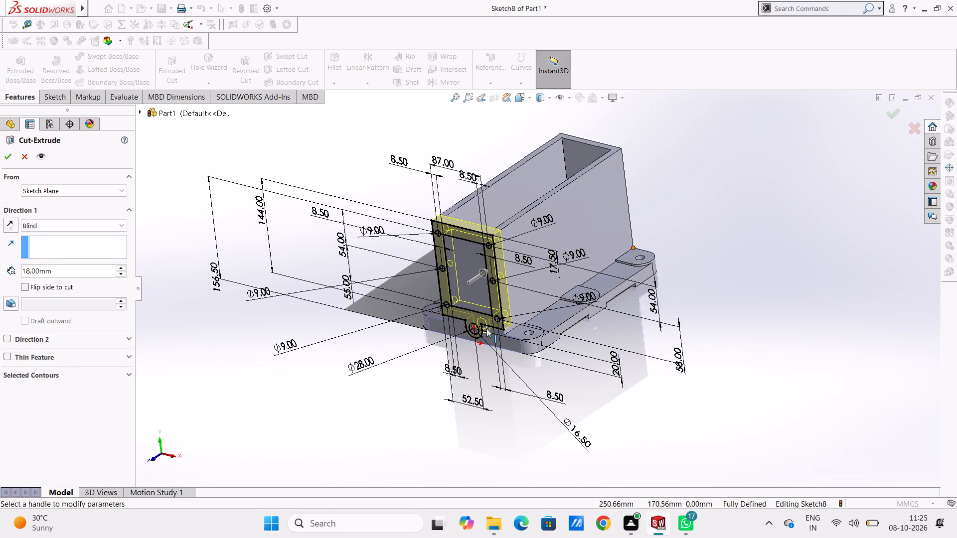
pyautogui.doubleClick(73, 269)
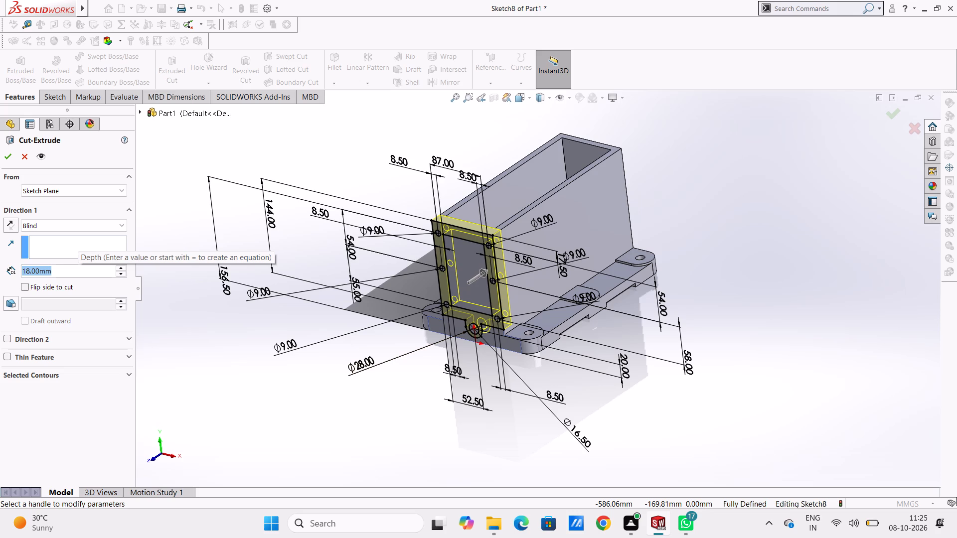
pyautogui.press('5')
pyautogui.press('Return')
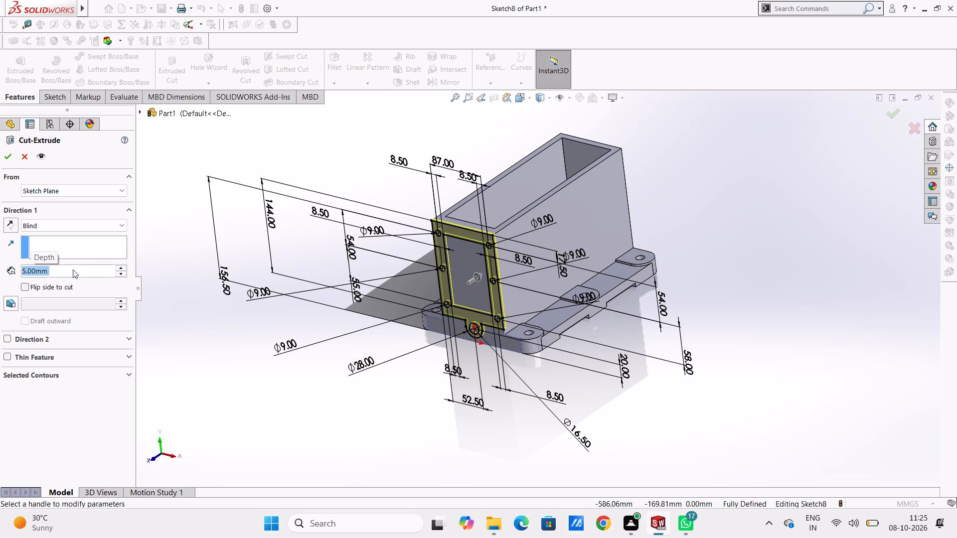
pyautogui.click(7, 159)
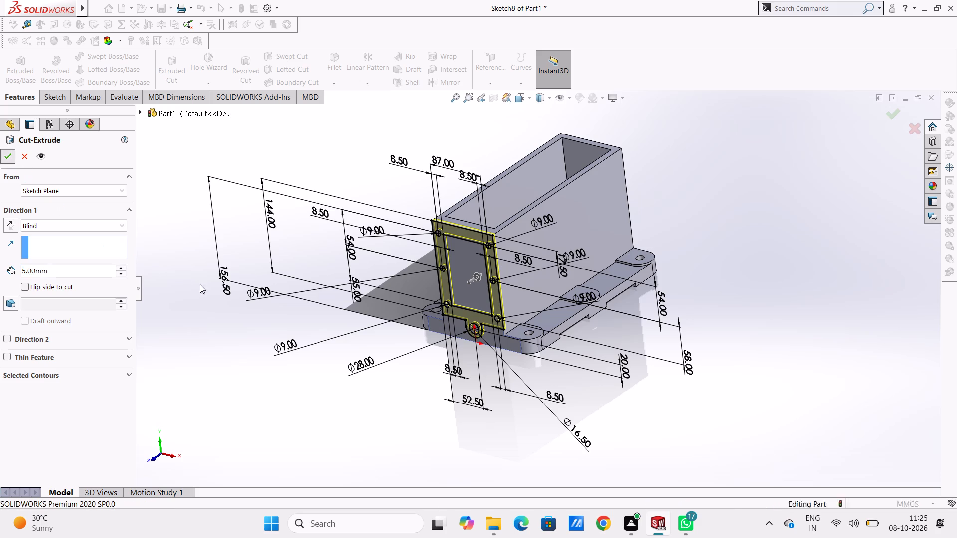
pyautogui.click(229, 275)
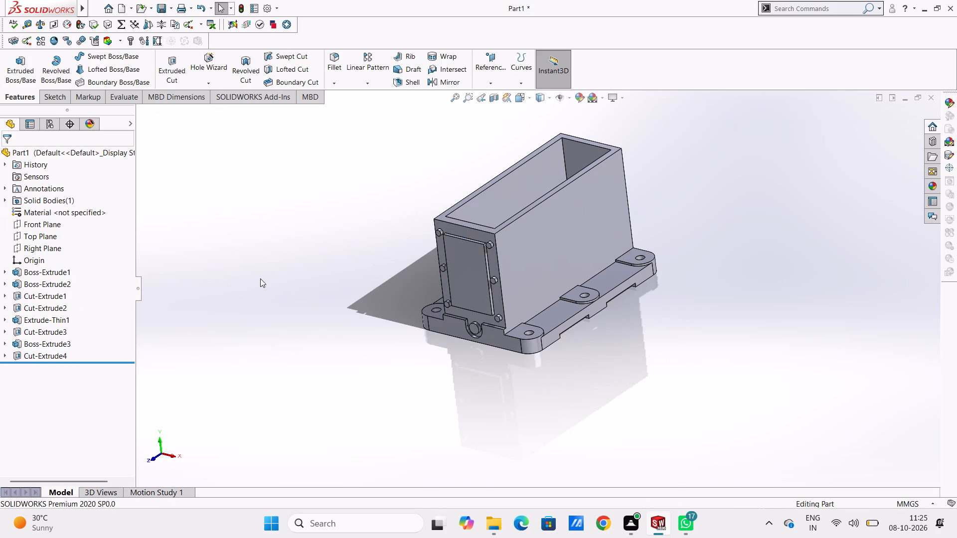
# Open a sketch on the rectangular panel inside the front recess and trace its outline with a corner rectangle.
pyautogui.moveTo(265, 278); pyautogui.dragTo(303, 285, button='middle')
pyautogui.moveTo(303, 271); pyautogui.dragTo(276, 257, button='middle')
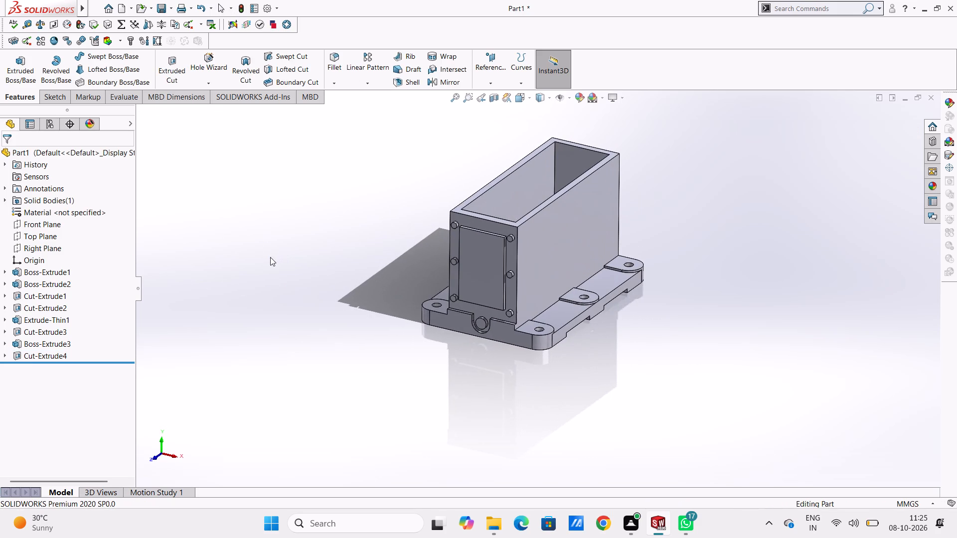
pyautogui.moveTo(319, 259); pyautogui.dragTo(307, 295, button='middle')
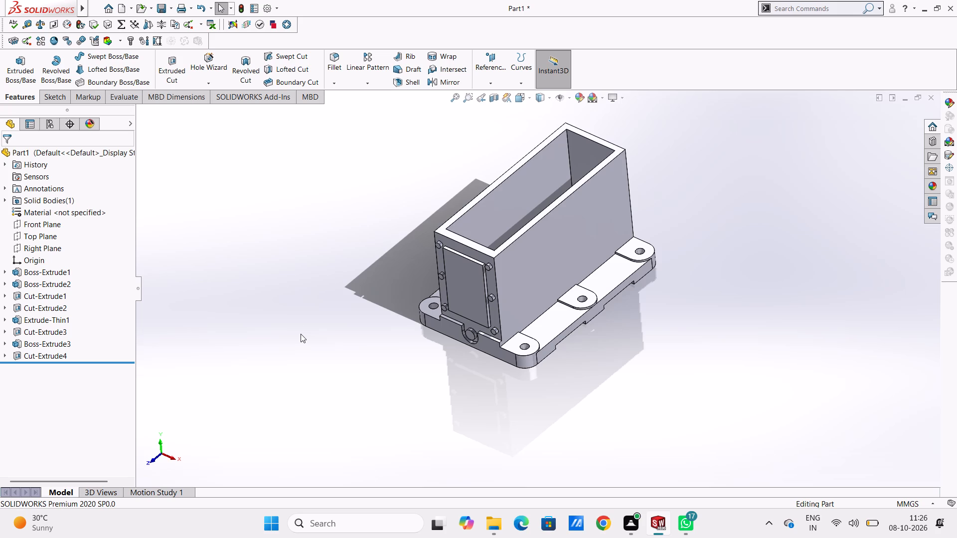
pyautogui.moveTo(307, 351); pyautogui.dragTo(383, 361, button='middle')
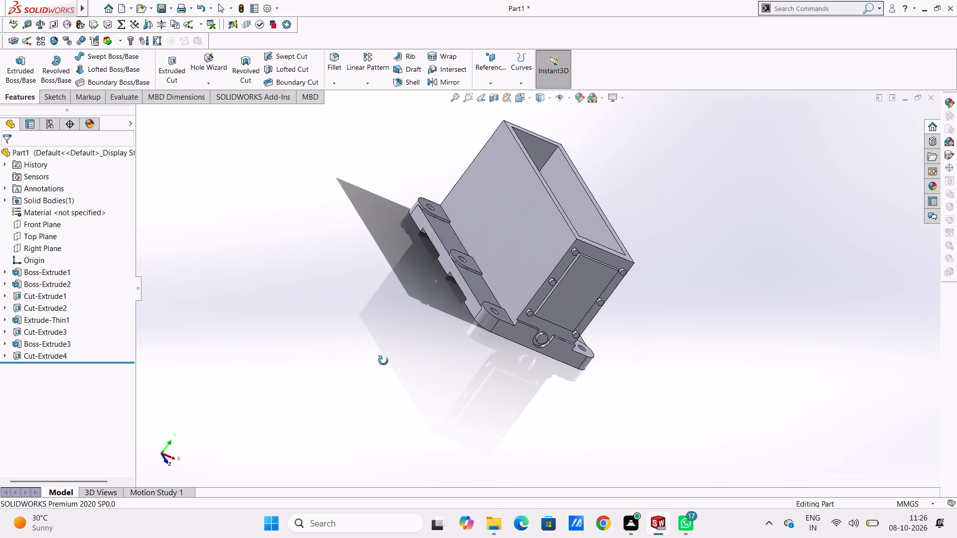
pyautogui.moveTo(383, 361); pyautogui.dragTo(341, 361, button='middle')
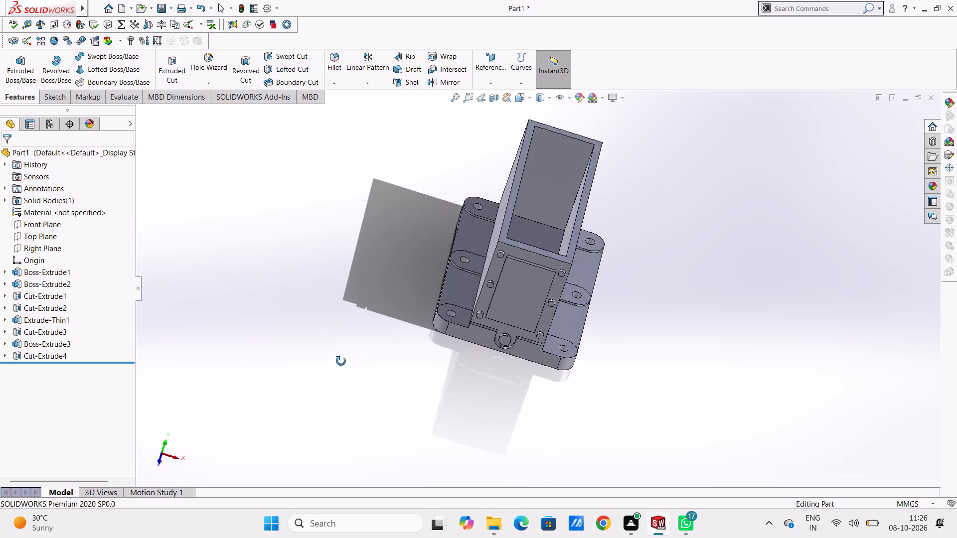
pyautogui.moveTo(341, 361); pyautogui.dragTo(334, 361, button='middle')
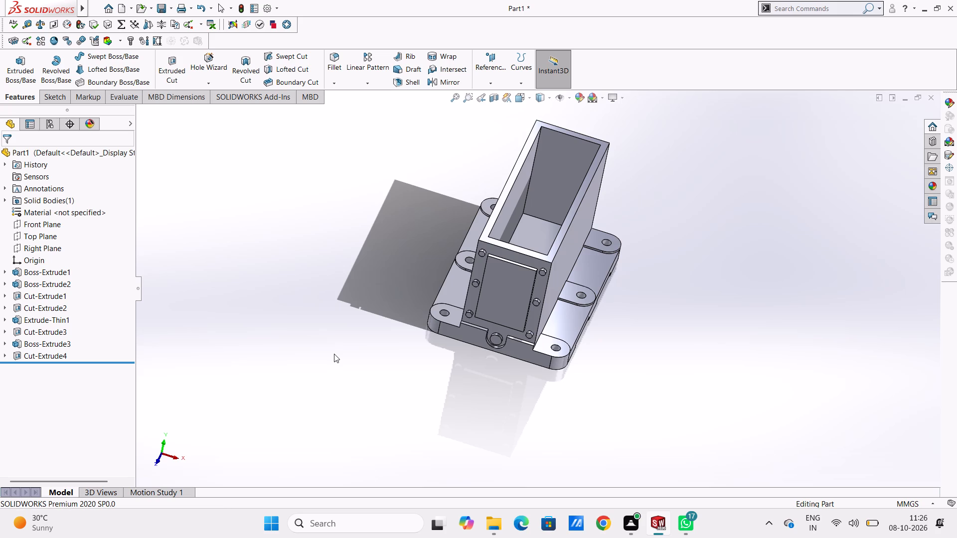
pyautogui.hotkey('ctrl', '1')
pyautogui.scroll(6, 334, 354)
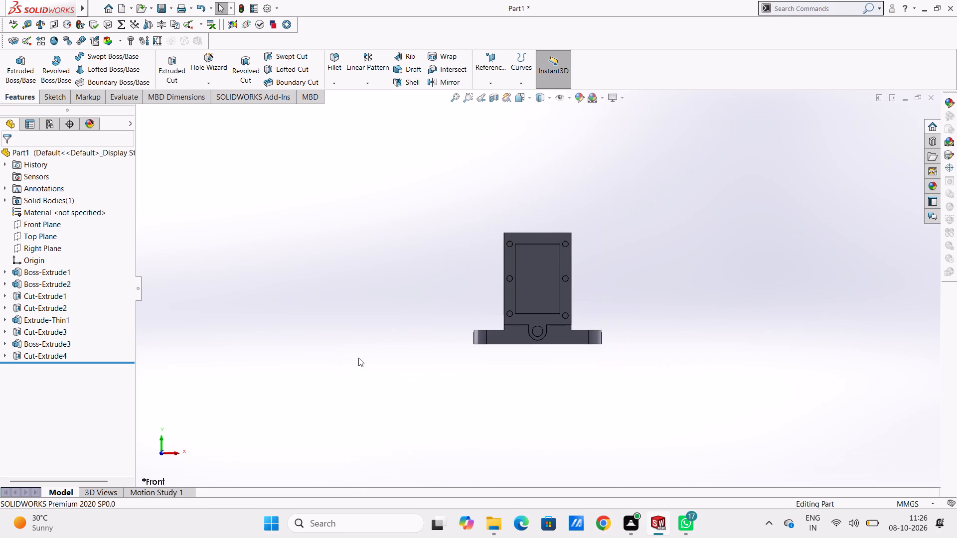
pyautogui.click(534, 288)
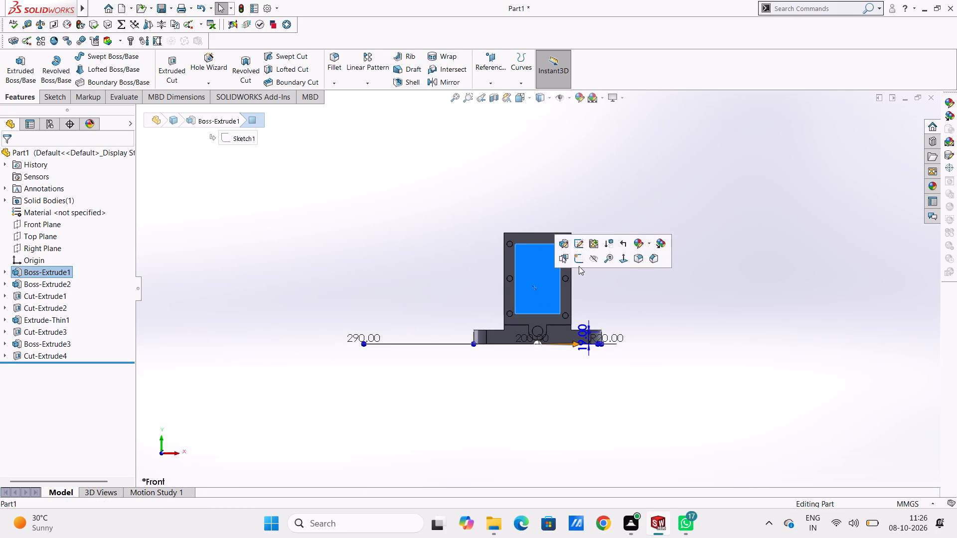
pyautogui.click(579, 263)
pyautogui.click(446, 271)
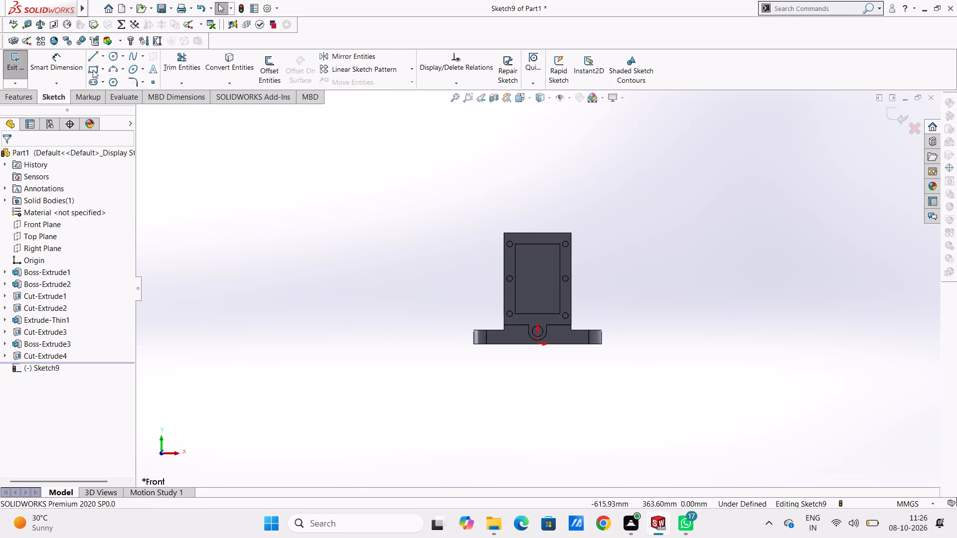
pyautogui.click(93, 70)
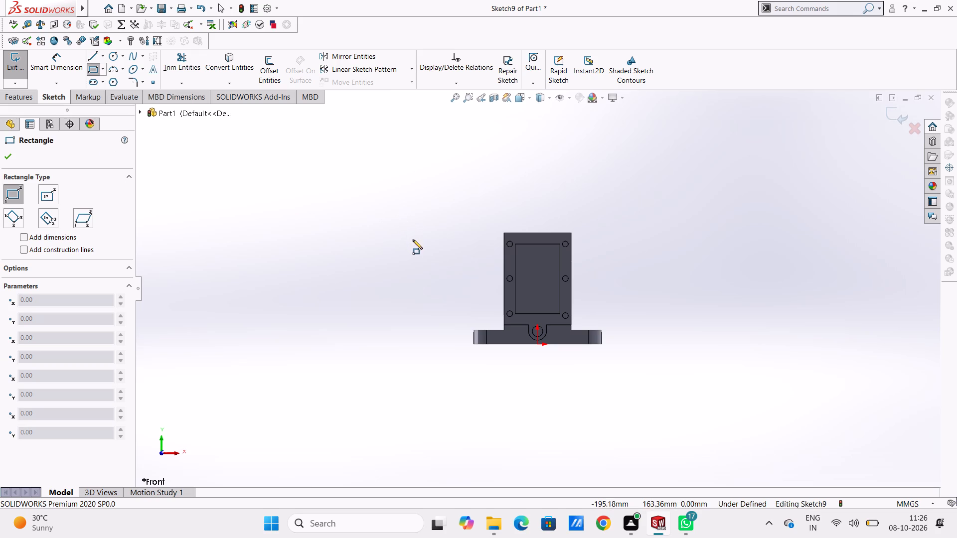
pyautogui.click(516, 245)
pyautogui.click(560, 314)
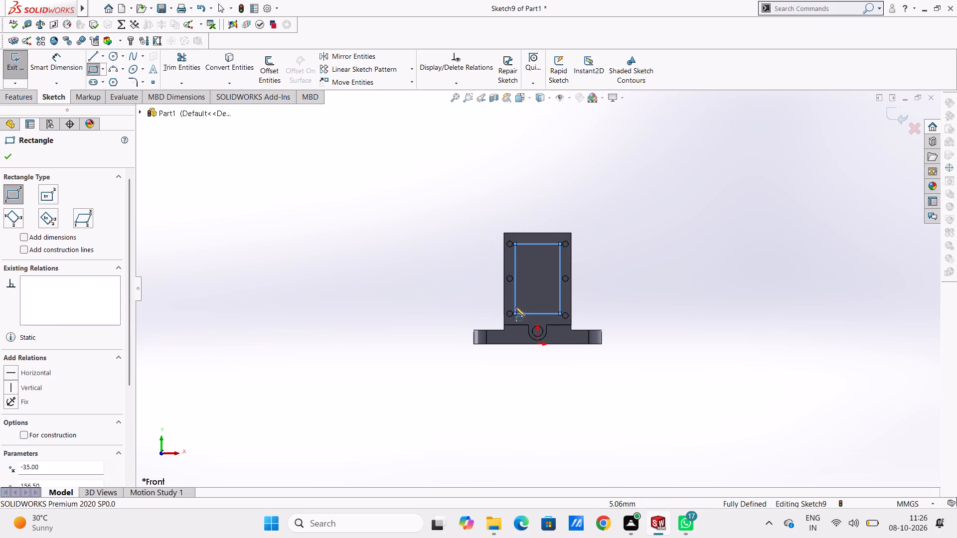
pyautogui.press('Escape')
pyautogui.press('Escape')
# Cut-extrude the traced rectangle as a blind cut 20 mm deep to open the front wall.
pyautogui.moveTo(292, 220); pyautogui.dragTo(245, 312, button='middle')
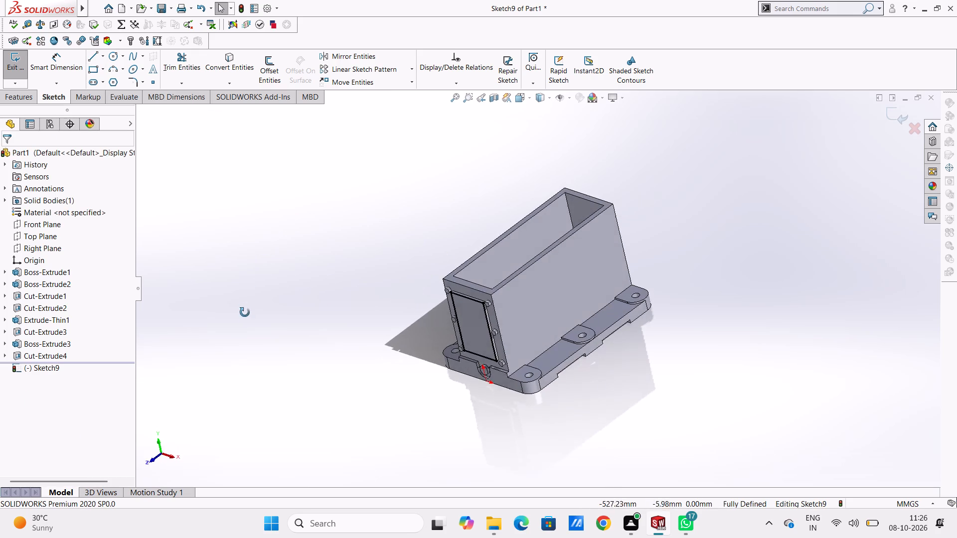
pyautogui.moveTo(245, 312); pyautogui.dragTo(245, 318, button='middle')
pyautogui.click(26, 99)
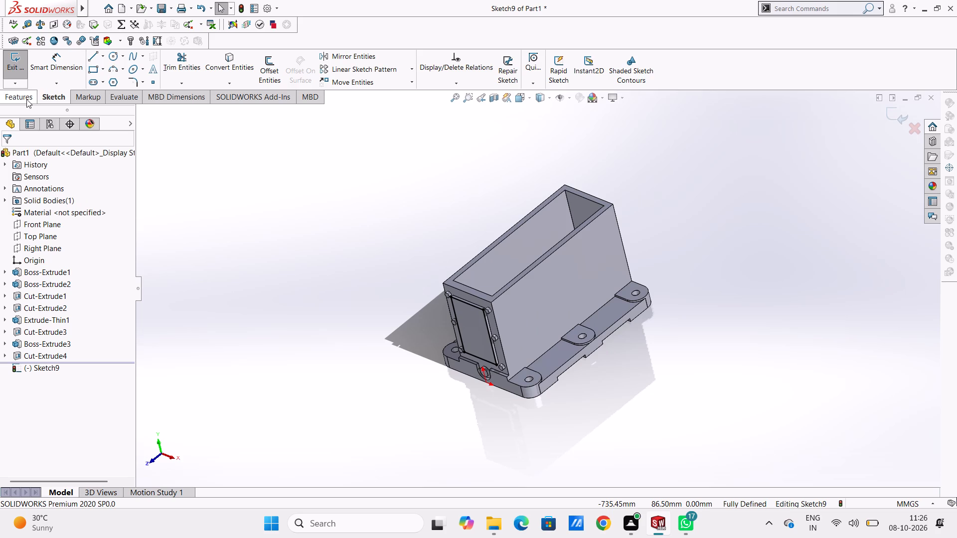
pyautogui.click(170, 66)
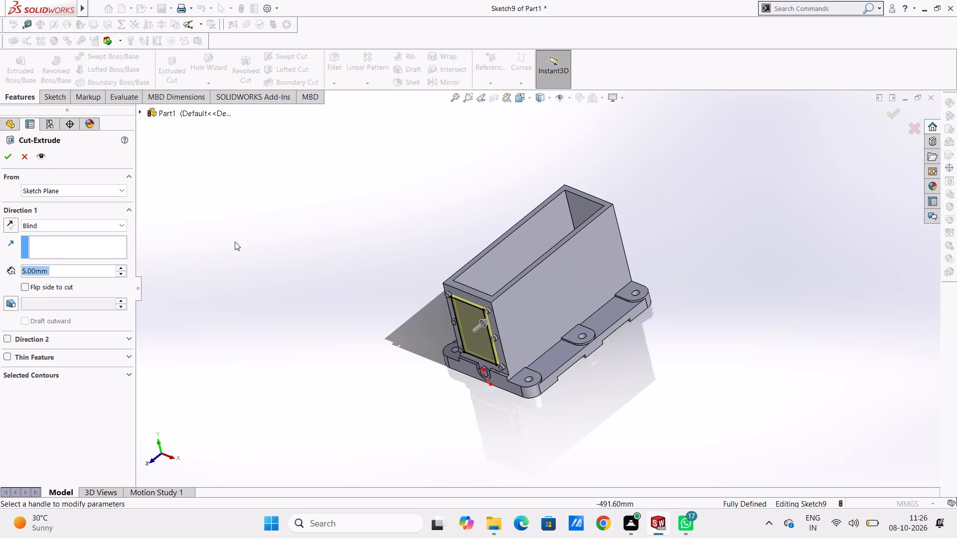
pyautogui.write('20')
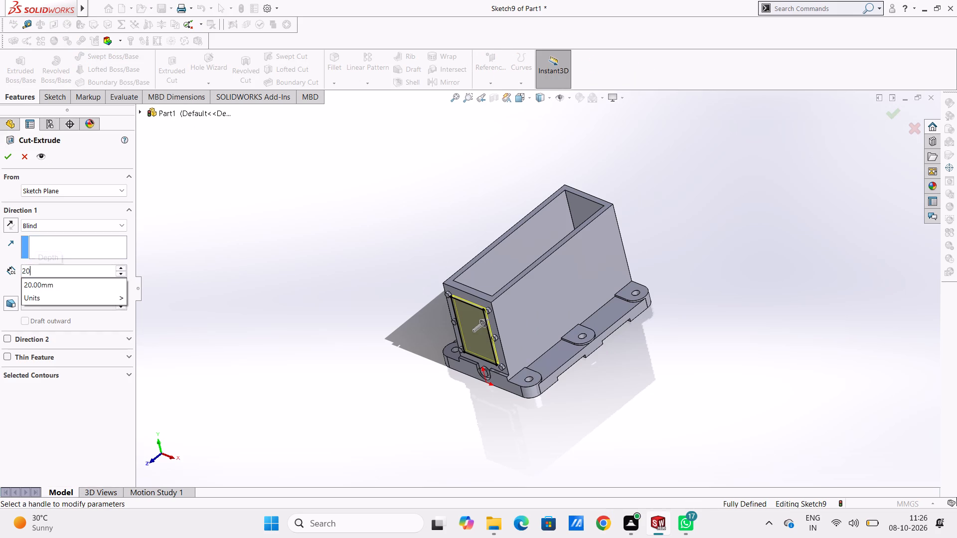
pyautogui.press('Return')
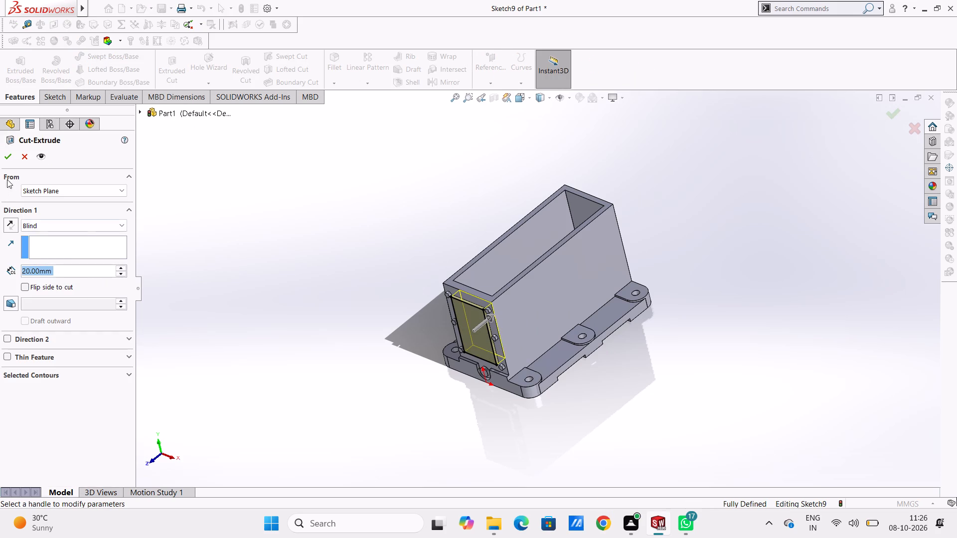
pyautogui.click(8, 156)
pyautogui.click(221, 265)
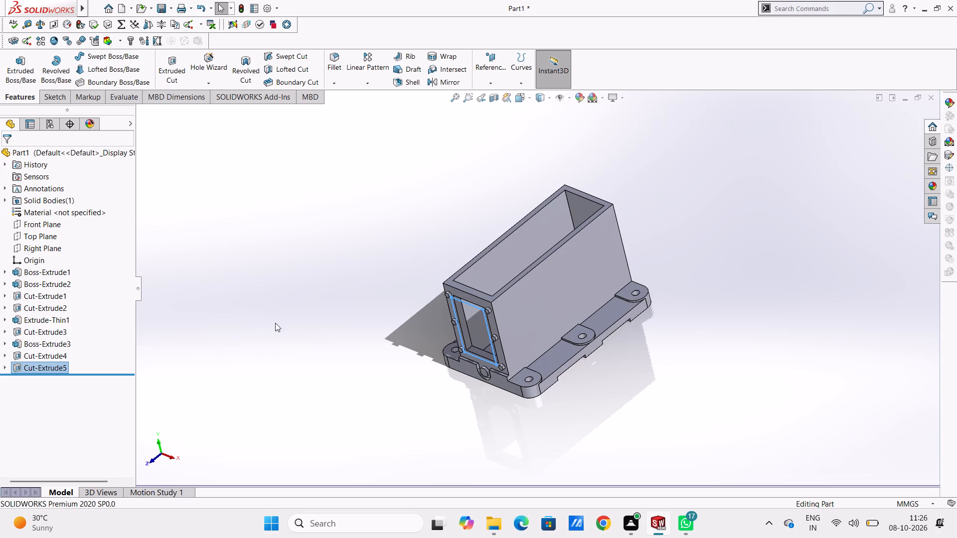
# Open a new sketch on the circular face of the upper-left hole position on the housing's front flange.
pyautogui.moveTo(275, 323); pyautogui.dragTo(333, 291, button='middle')
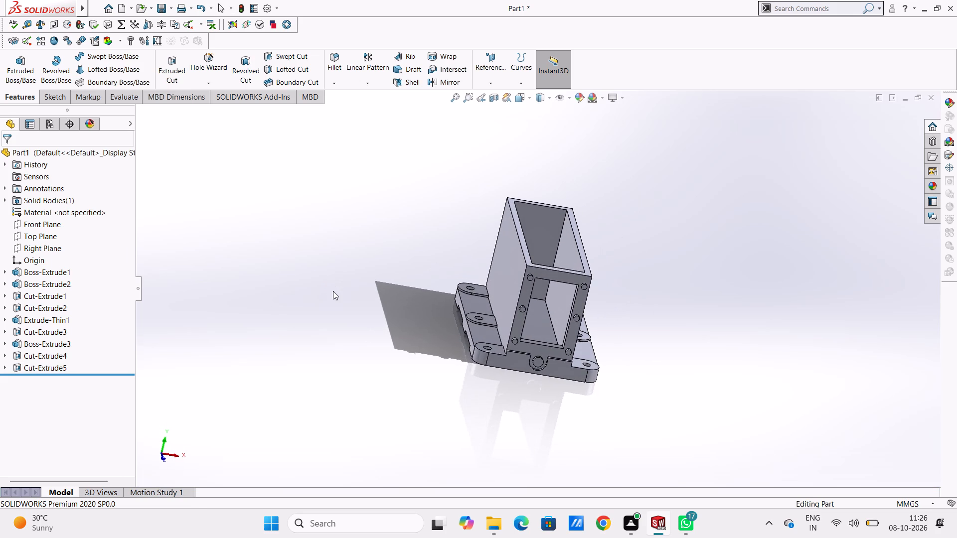
pyautogui.scroll(4, 333, 291)
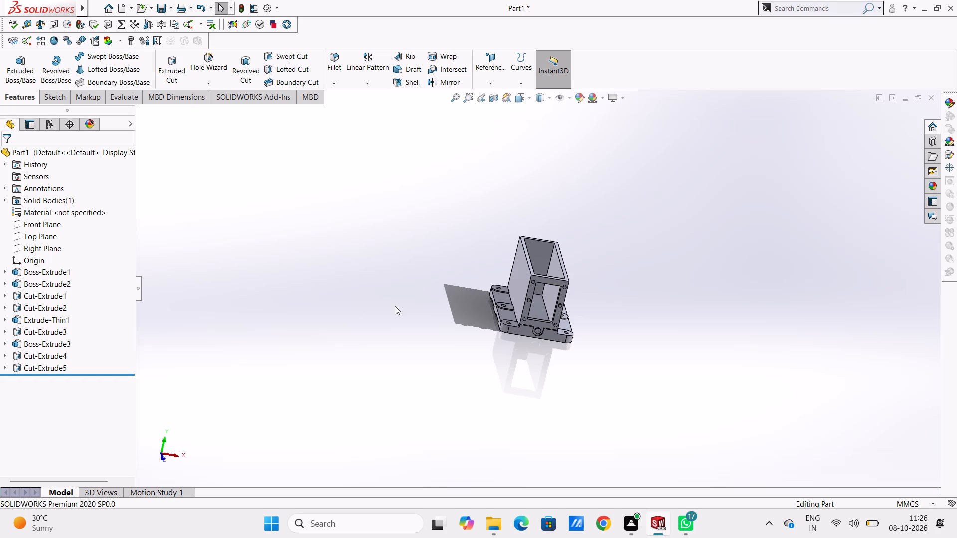
pyautogui.scroll(2, 395, 306)
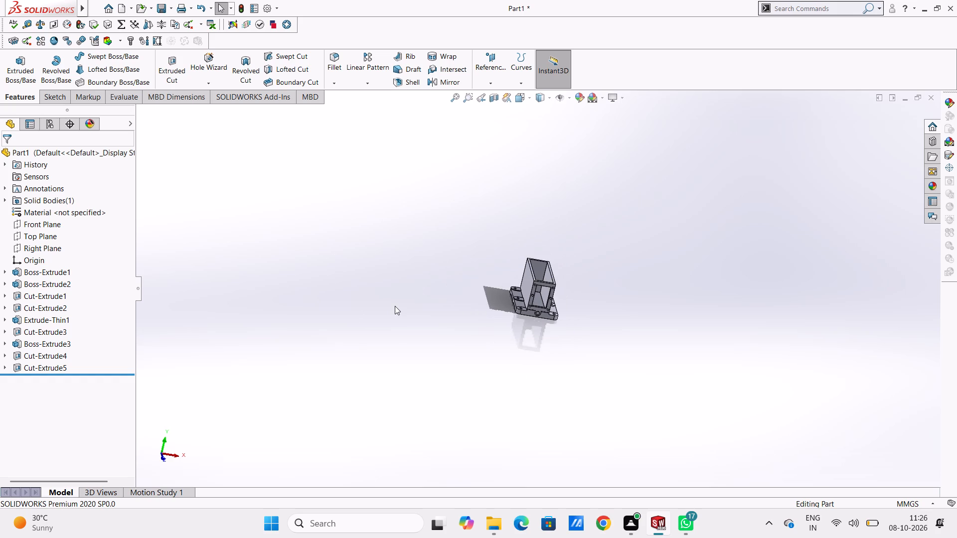
pyautogui.moveTo(474, 310); pyautogui.dragTo(452, 282, button='middle')
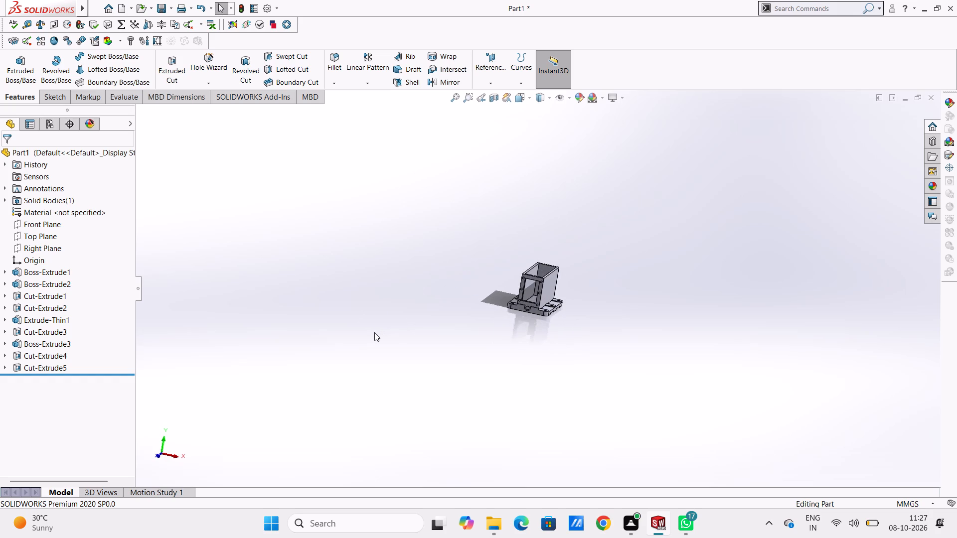
pyautogui.hotkey('ctrl', '1')
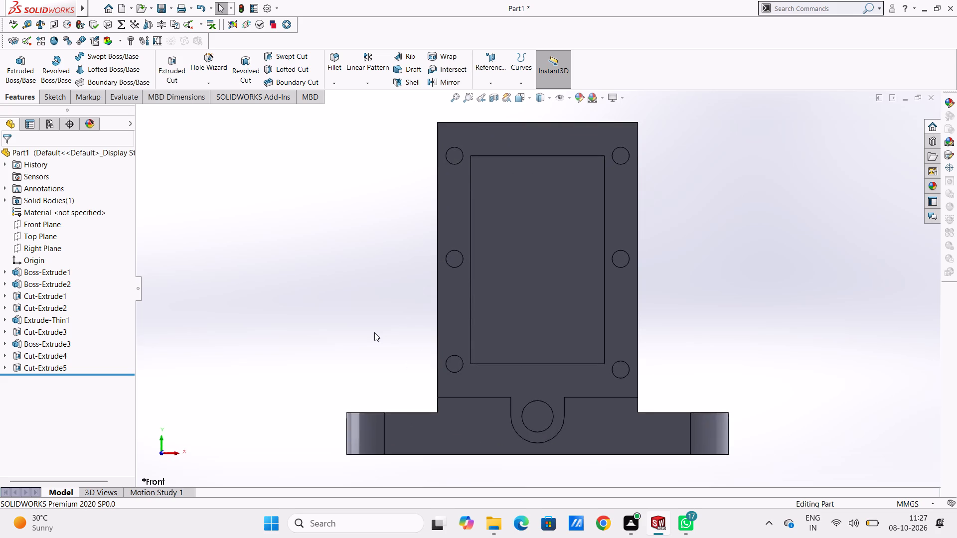
pyautogui.scroll(3, 374, 332)
pyautogui.scroll(-2, 596, 223)
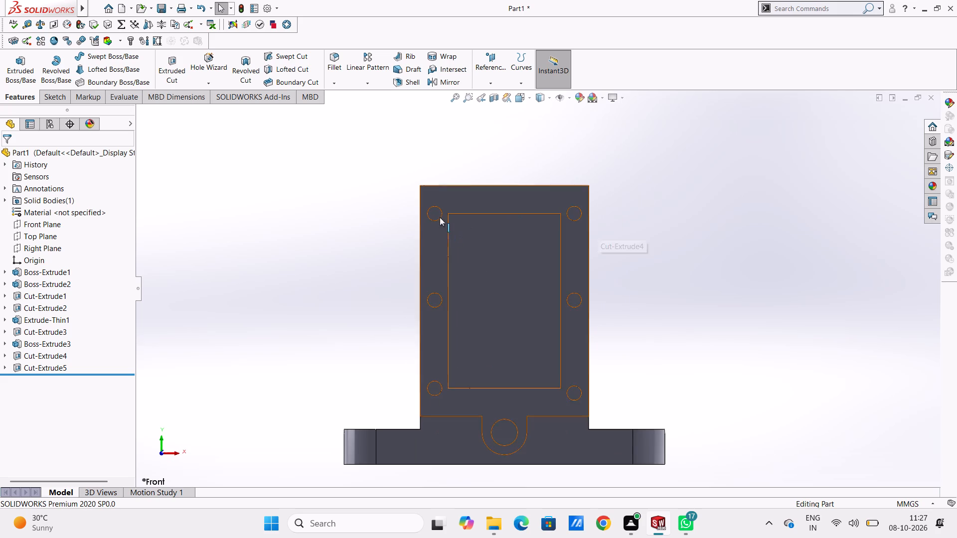
pyautogui.click(434, 212)
pyautogui.click(478, 186)
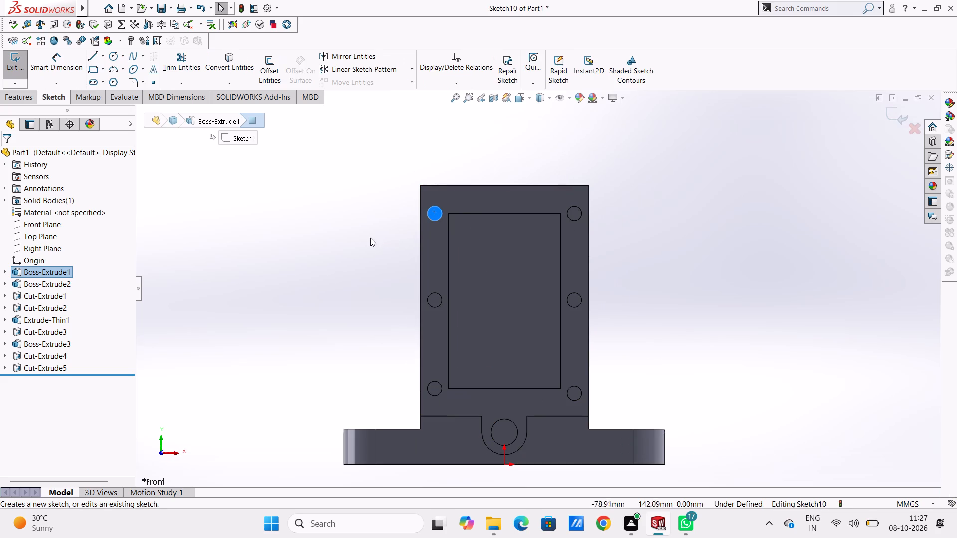
pyautogui.click(370, 238)
# Trace the six hole outlines around the front opening with centre-point circles of 4.5 mm radius.
pyautogui.click(112, 58)
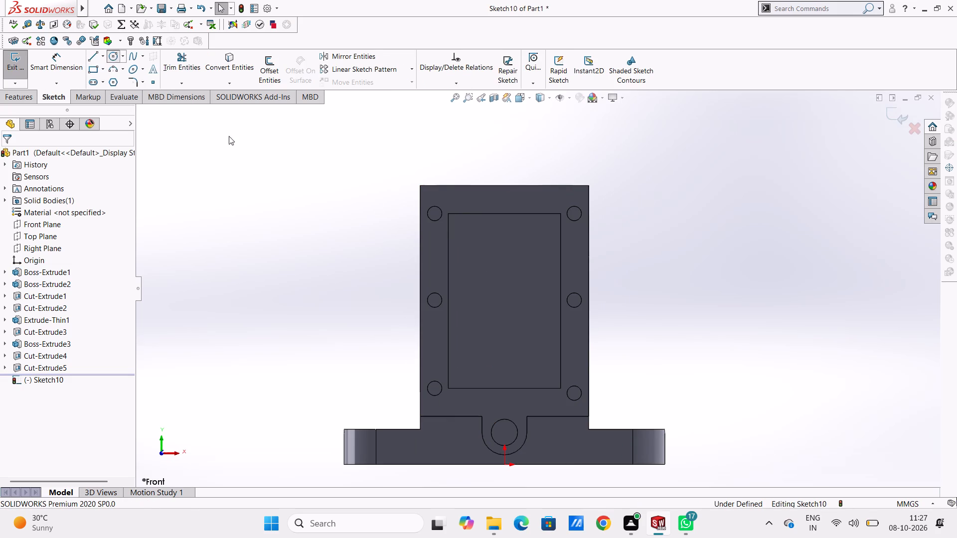
pyautogui.click(434, 213)
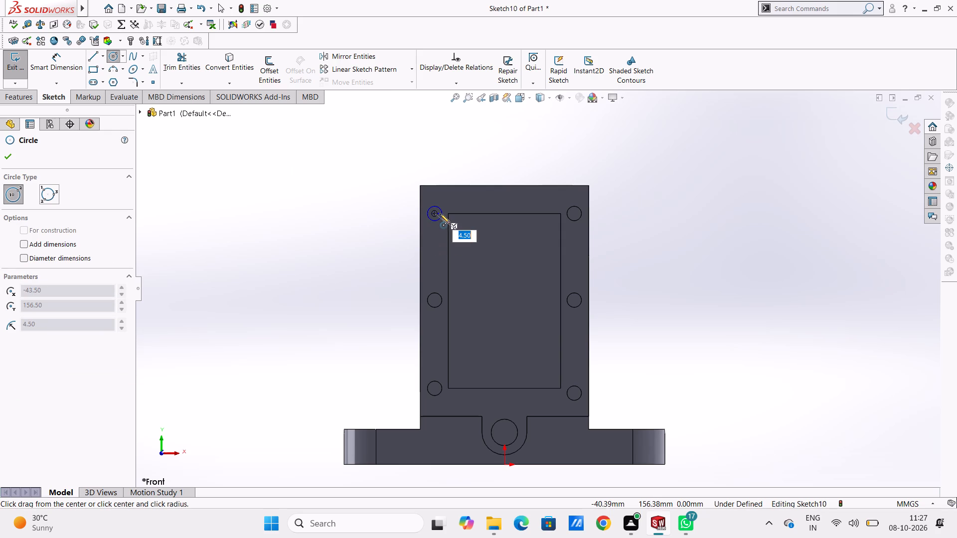
pyautogui.click(440, 209)
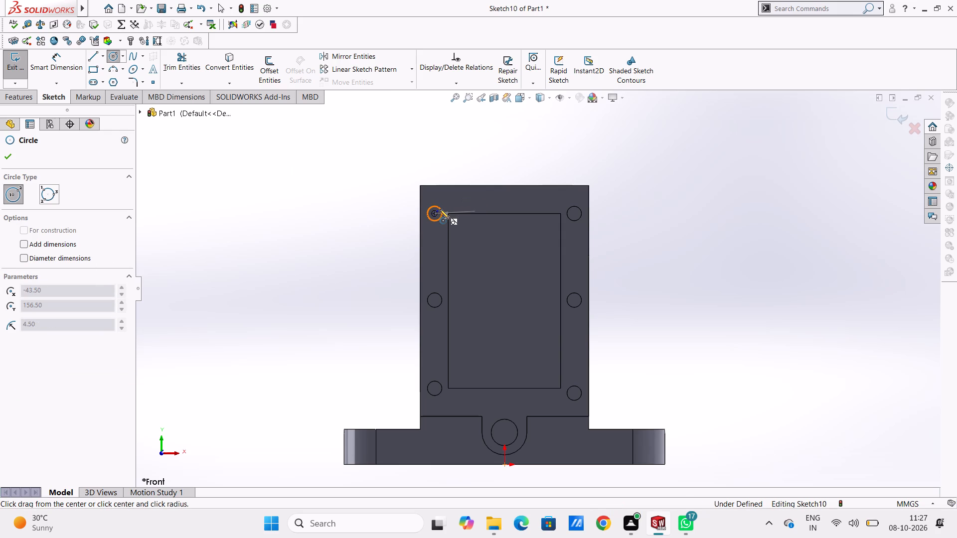
pyautogui.click(575, 214)
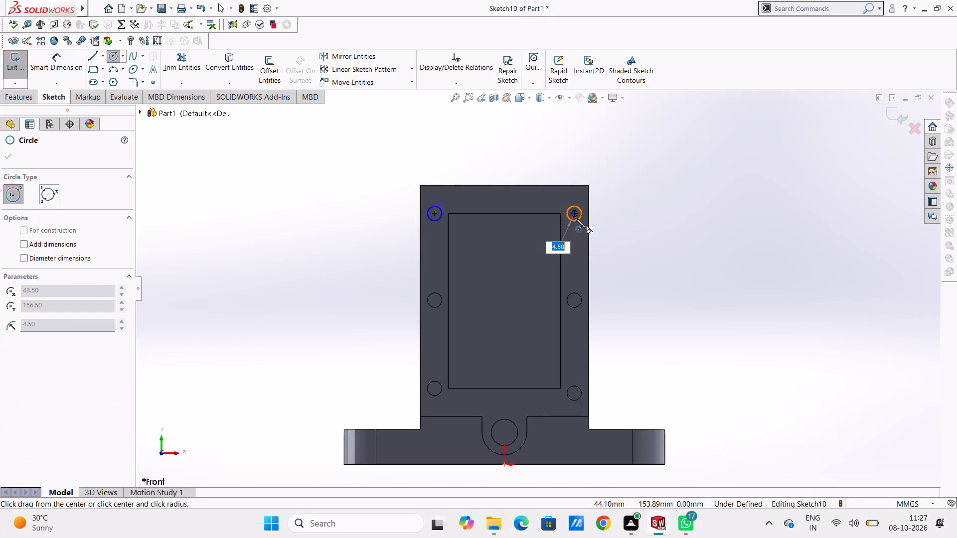
pyautogui.click(576, 218)
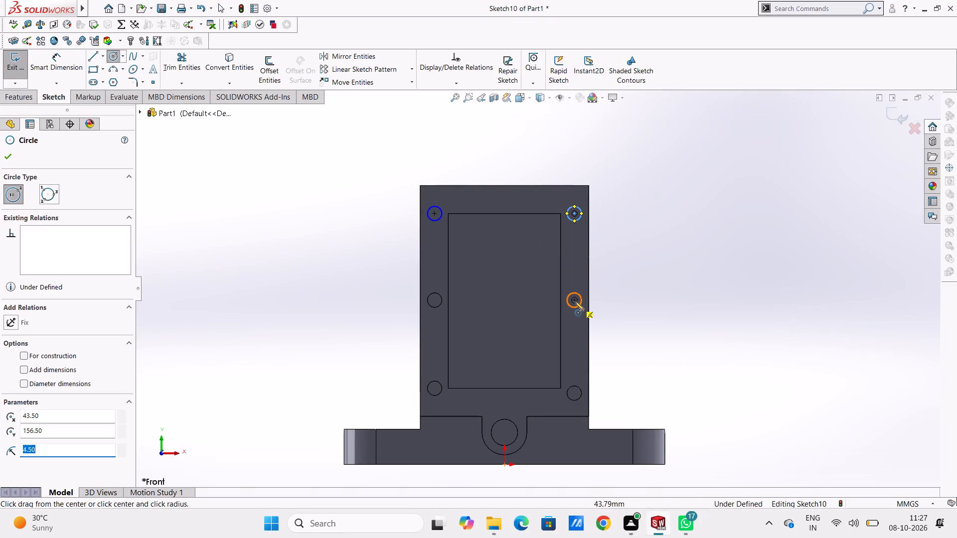
pyautogui.click(575, 301)
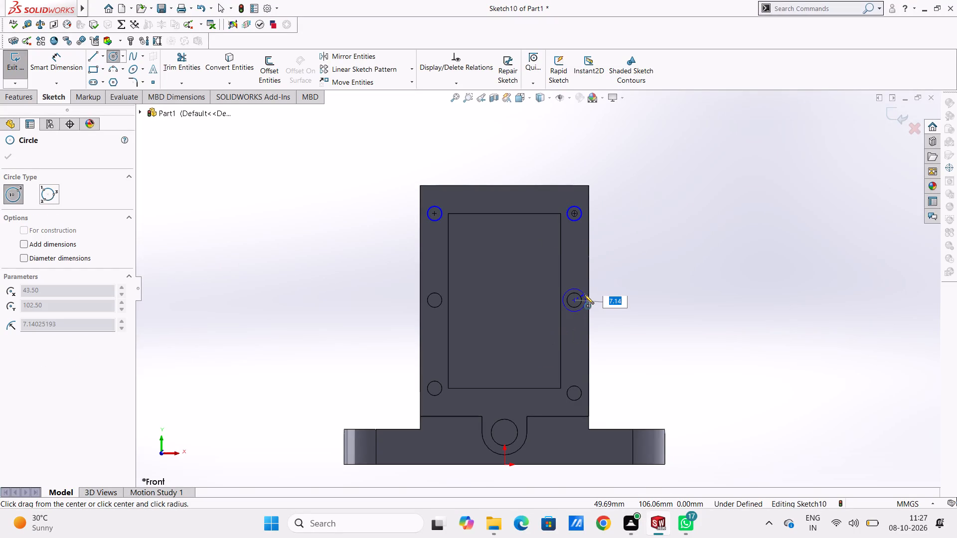
pyautogui.click(582, 296)
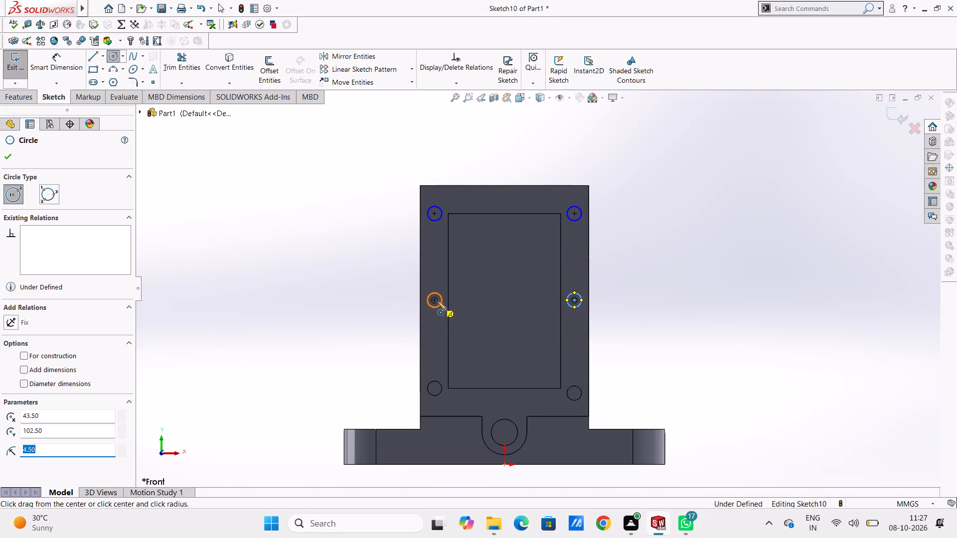
pyautogui.click(434, 299)
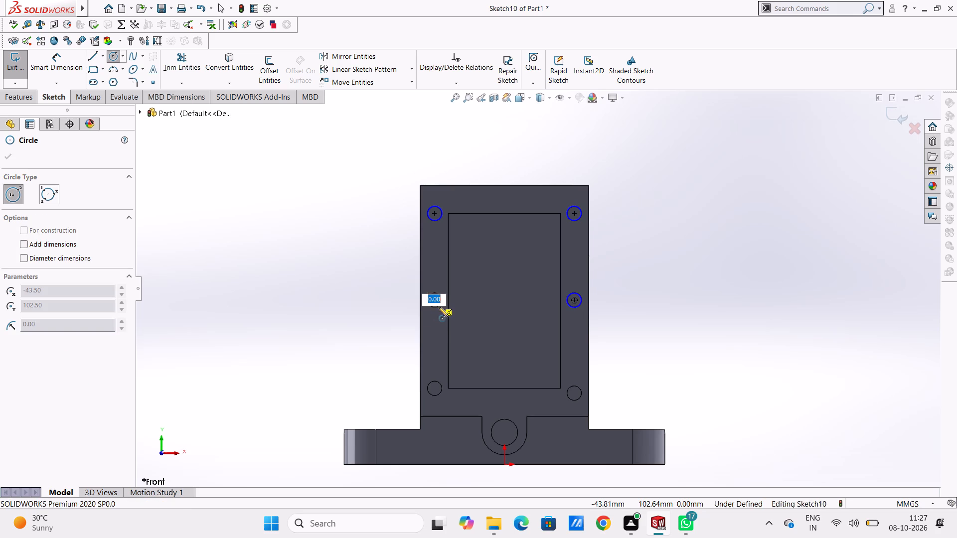
pyautogui.click(441, 305)
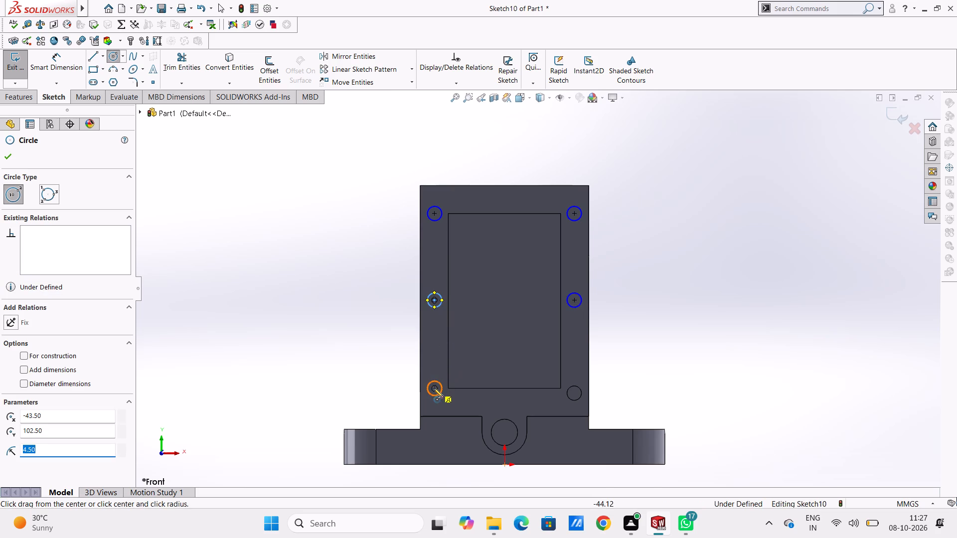
pyautogui.click(435, 389)
pyautogui.click(441, 393)
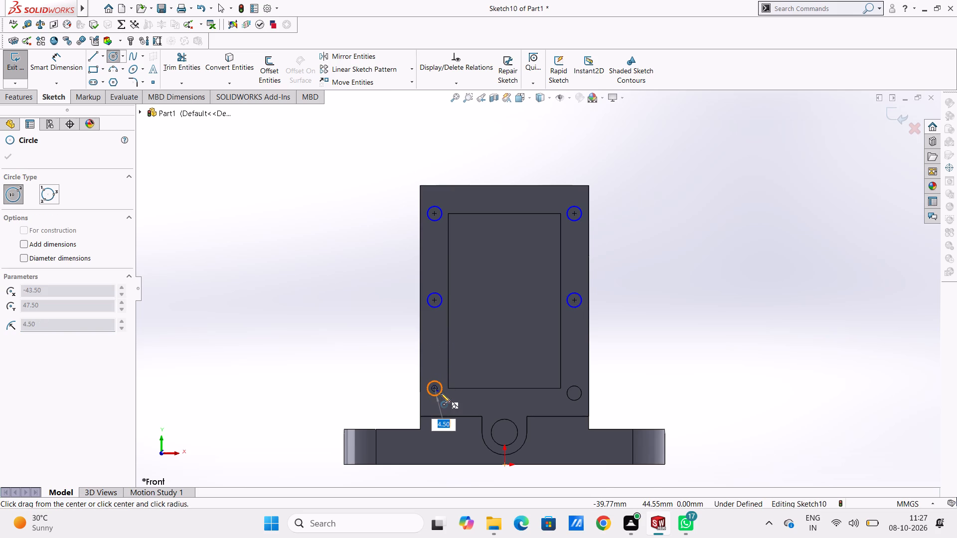
pyautogui.click(575, 395)
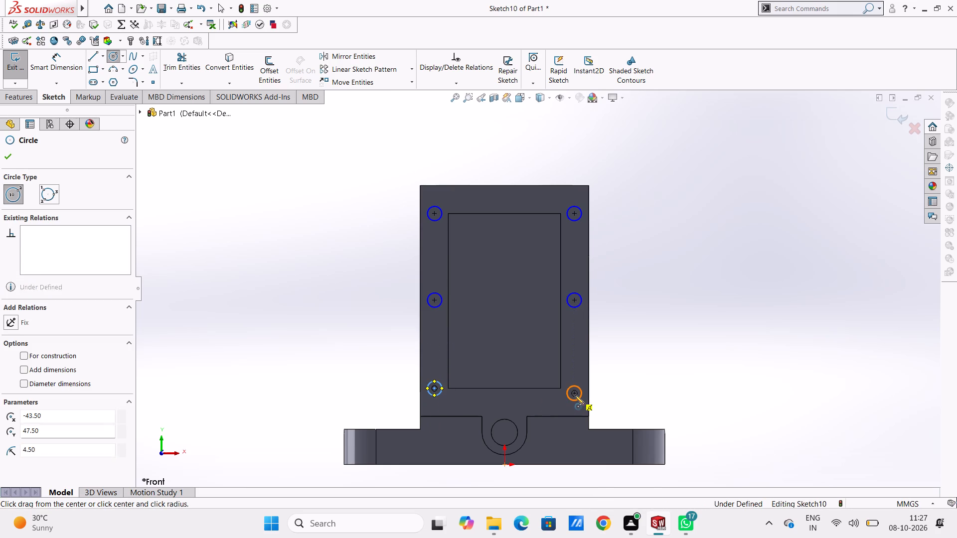
pyautogui.click(578, 400)
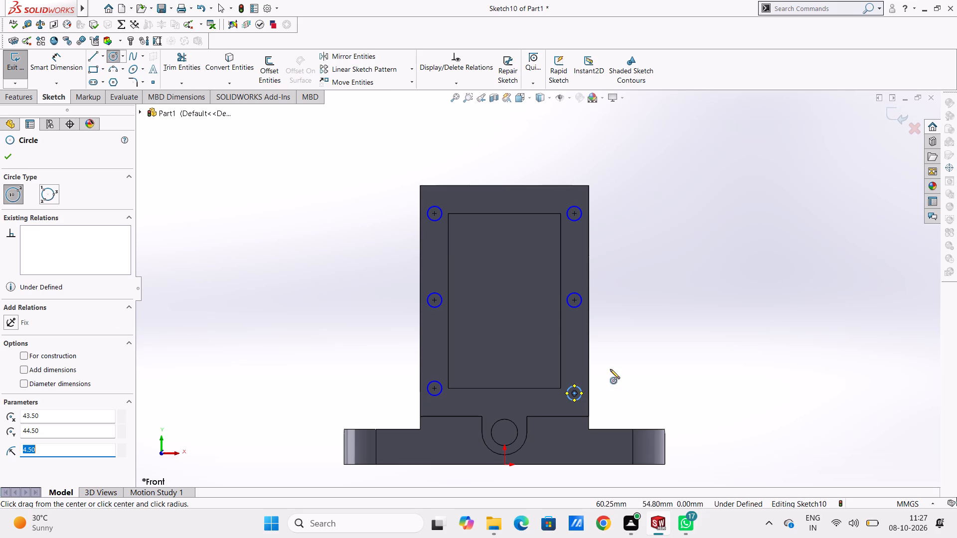
# Trace the circle inside the U-shaped boss at the base with a concentric circle matching its outline.
pyautogui.click(505, 434)
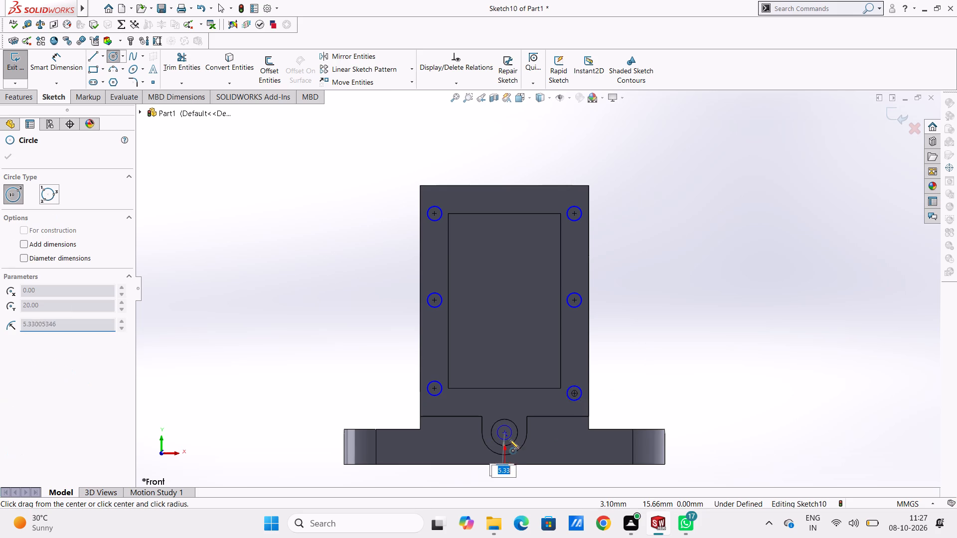
pyautogui.click(511, 442)
pyautogui.press('Escape')
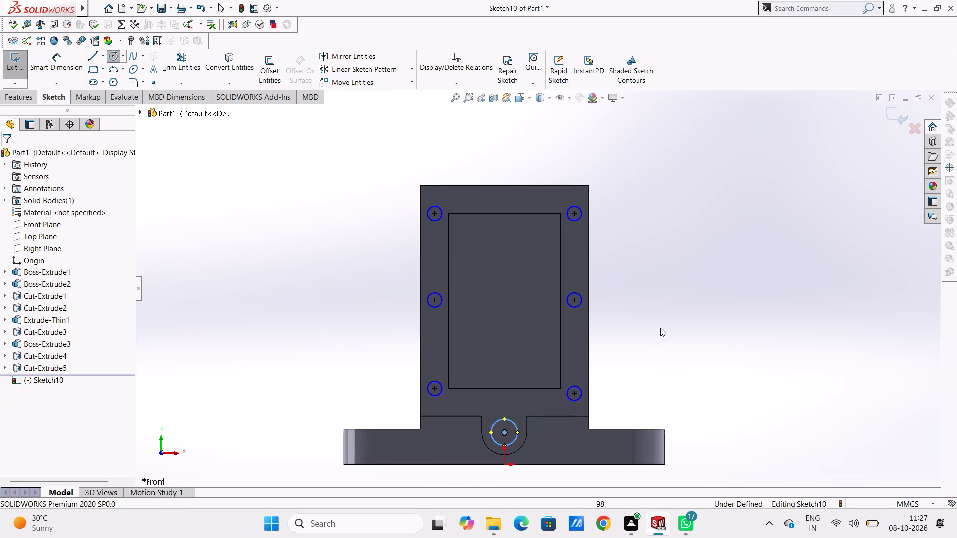
pyautogui.press('Escape')
# Dimension the two top hole circles on the front flange with 9 mm diameters.
pyautogui.moveTo(655, 325); pyautogui.dragTo(628, 348, button='middle')
pyautogui.scroll(3, 624, 350)
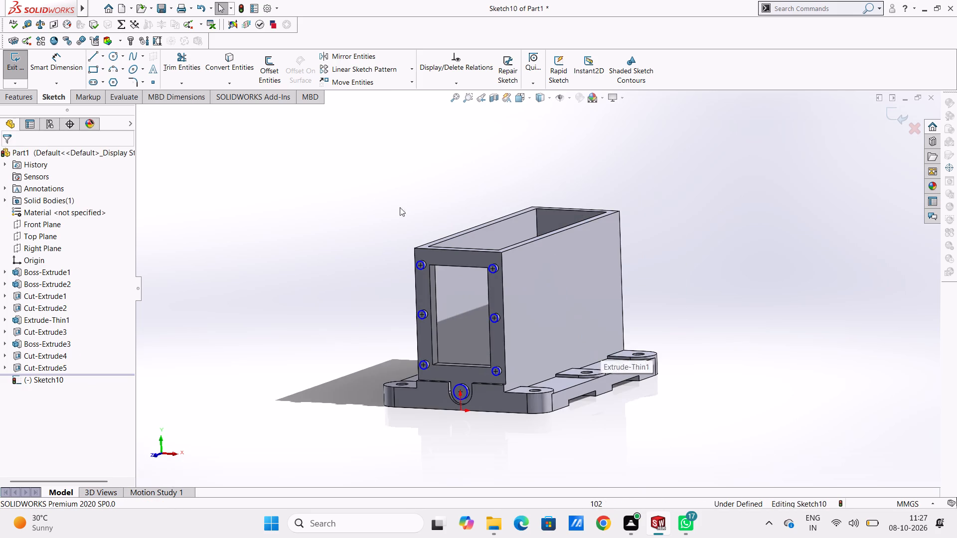
pyautogui.click(70, 72)
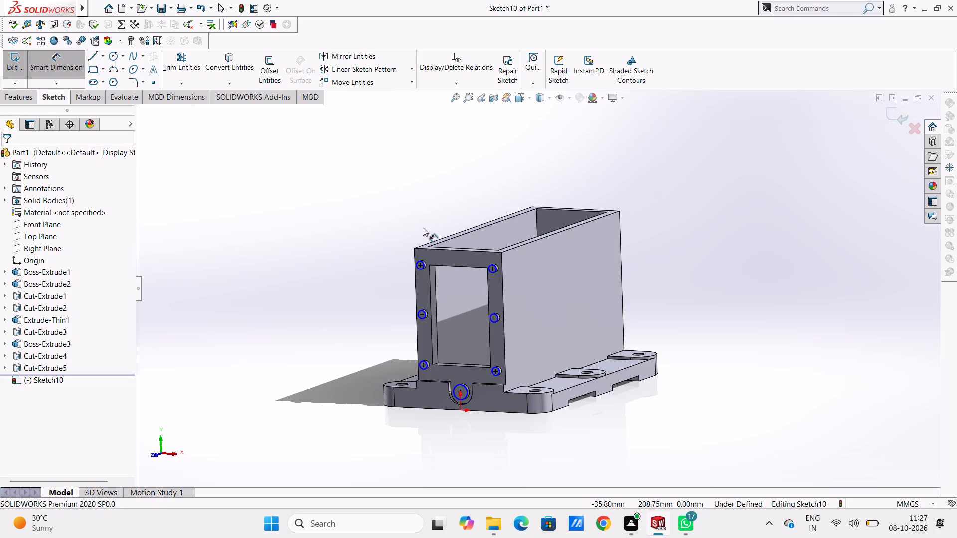
pyautogui.click(417, 260)
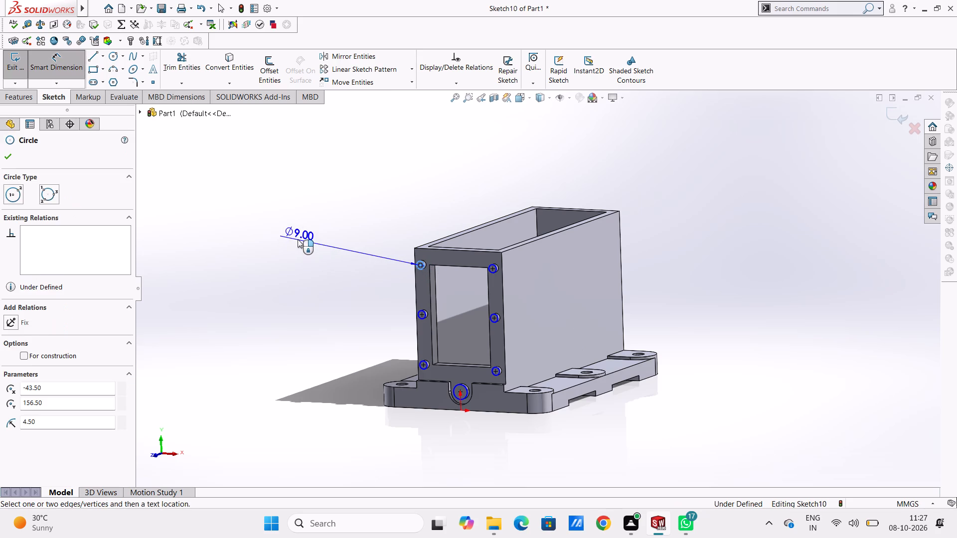
pyautogui.click(298, 239)
pyautogui.click(257, 226)
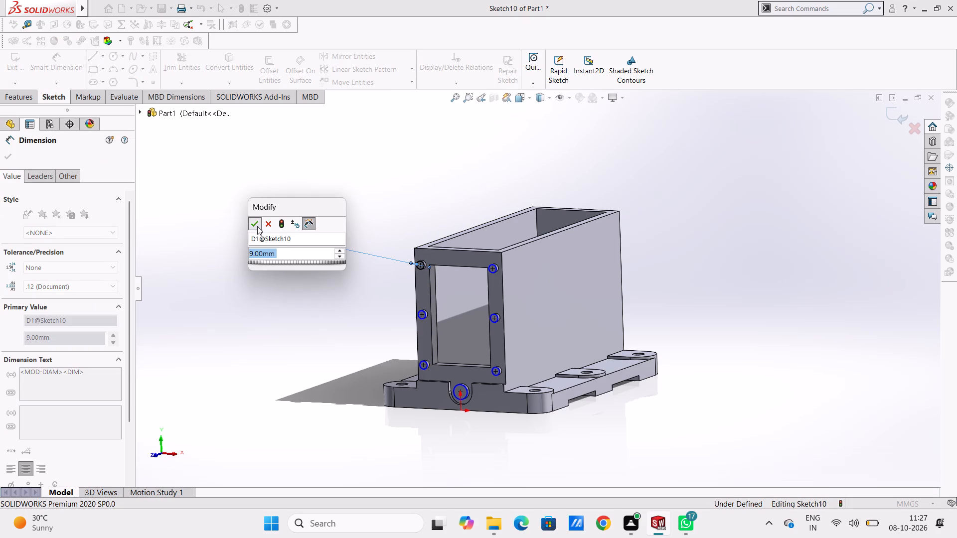
pyautogui.click(246, 228)
pyautogui.click(495, 275)
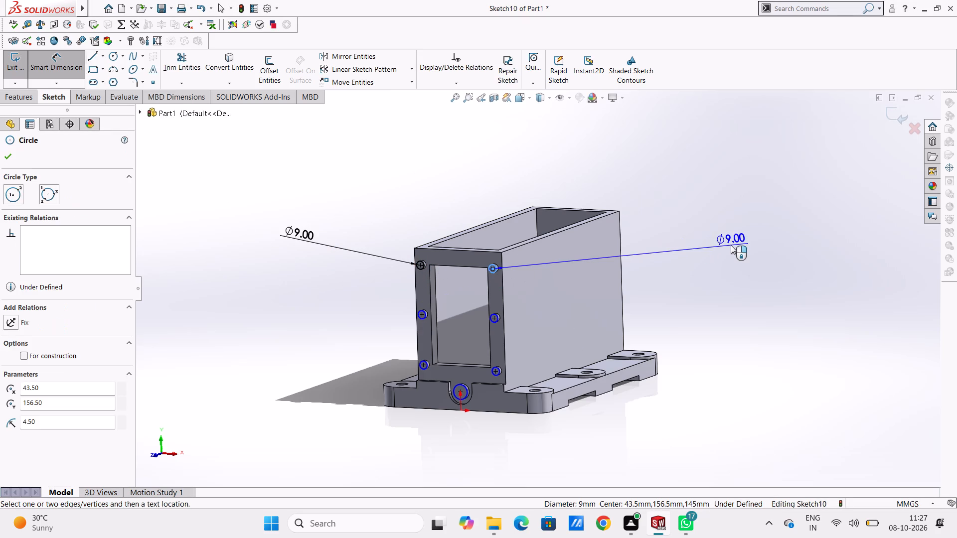
pyautogui.click(731, 245)
pyautogui.click(690, 234)
pyautogui.click(679, 222)
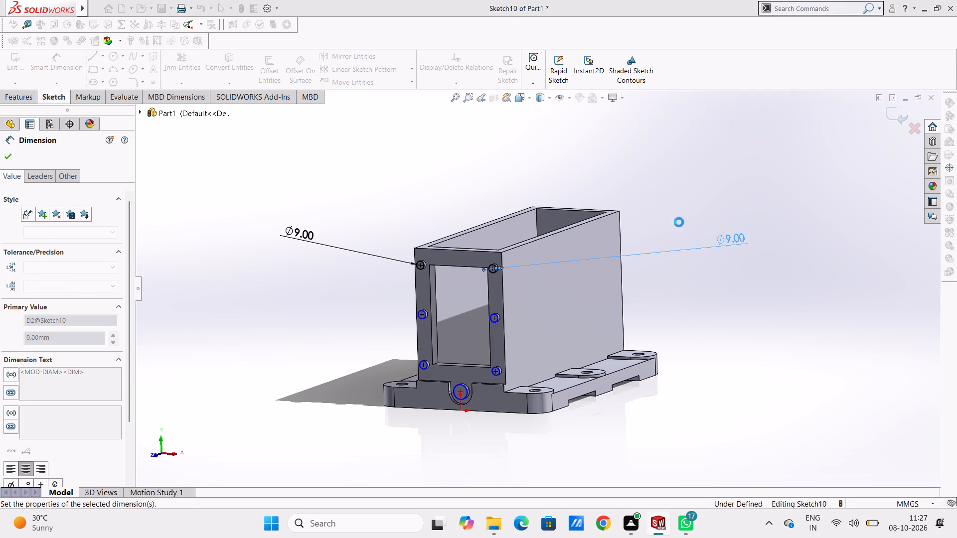
# Dimension the two middle hole circles and the lower-left hole circle with 9 mm diameters.
pyautogui.click(495, 322)
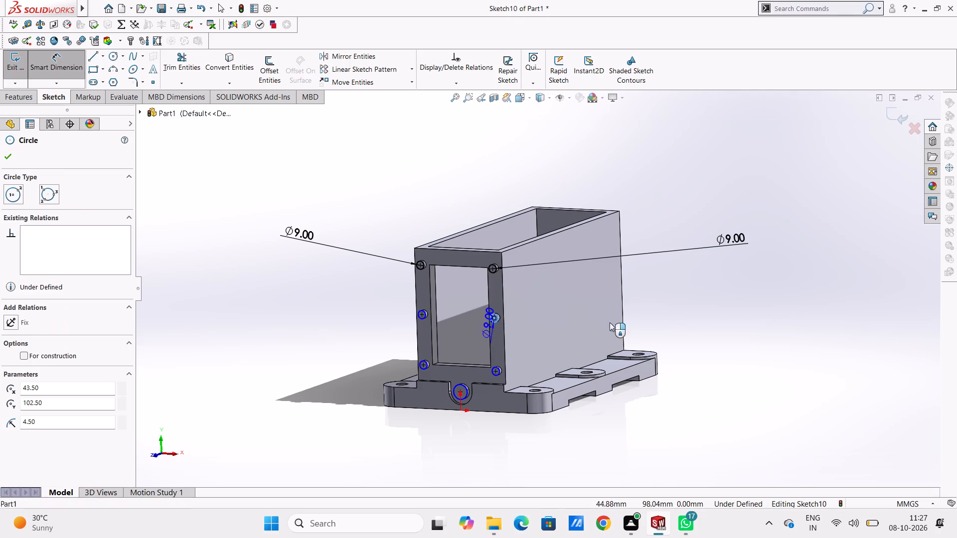
pyautogui.click(733, 311)
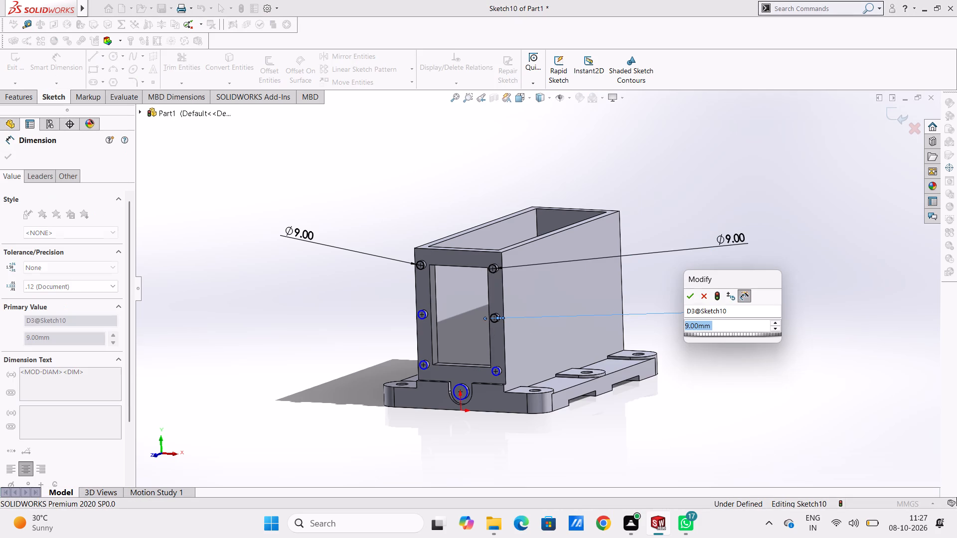
pyautogui.click(694, 300)
pyautogui.click(686, 292)
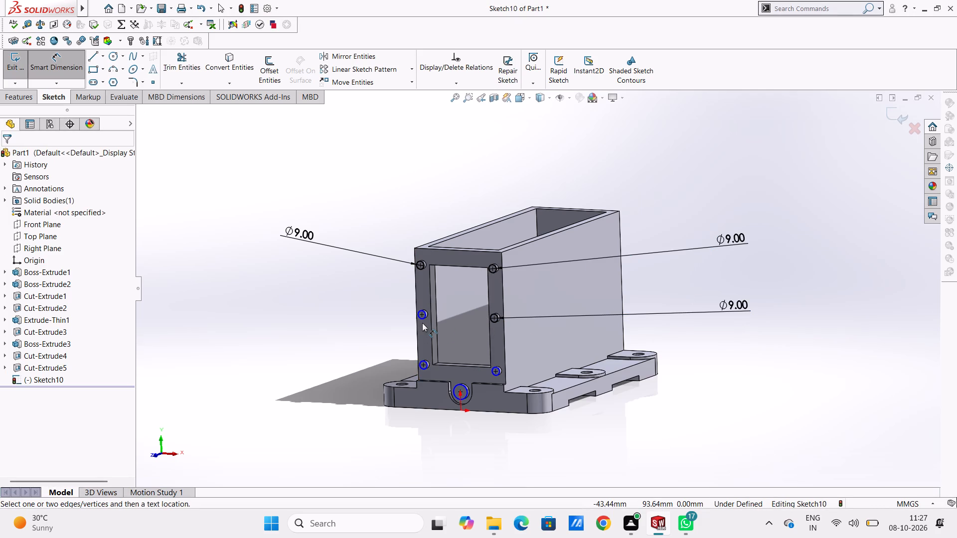
pyautogui.click(423, 319)
pyautogui.click(234, 376)
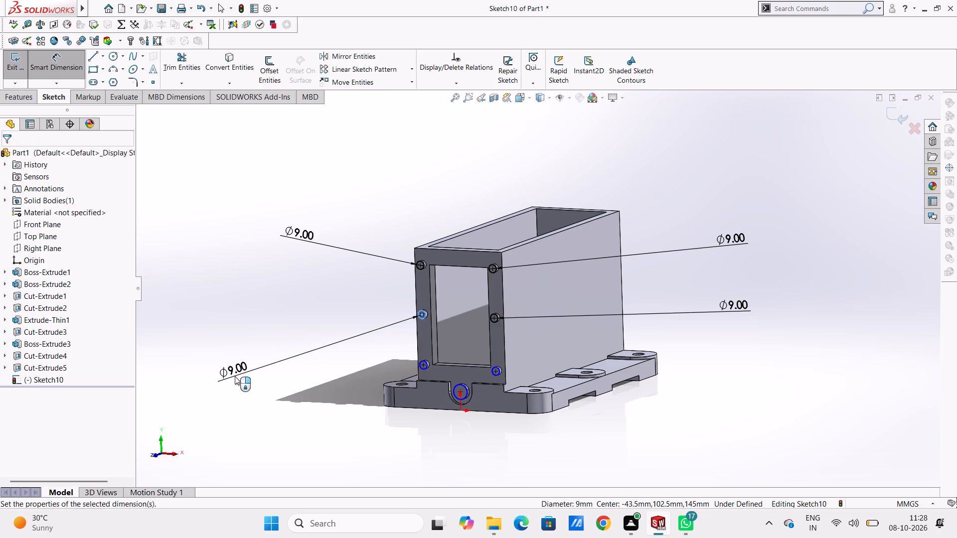
pyautogui.click(195, 362)
pyautogui.click(234, 316)
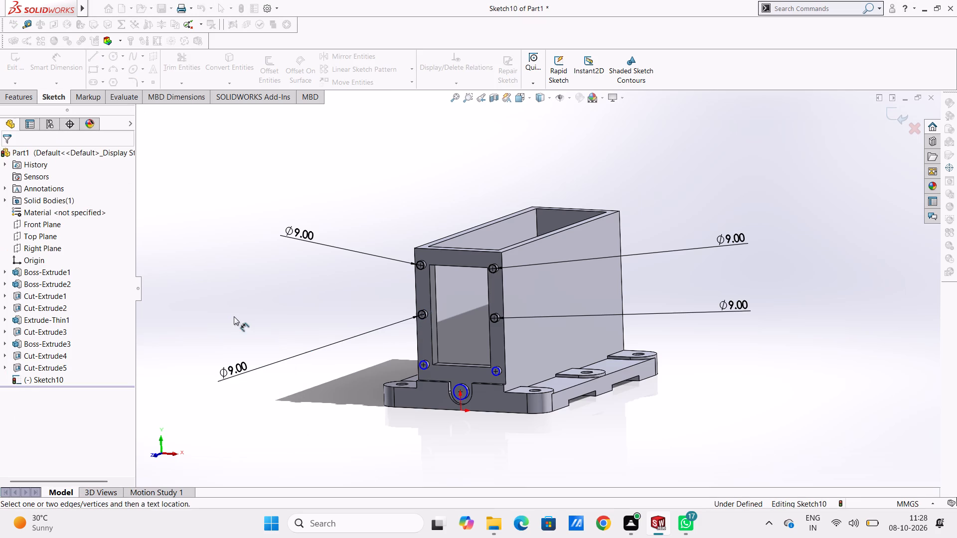
pyautogui.click(421, 369)
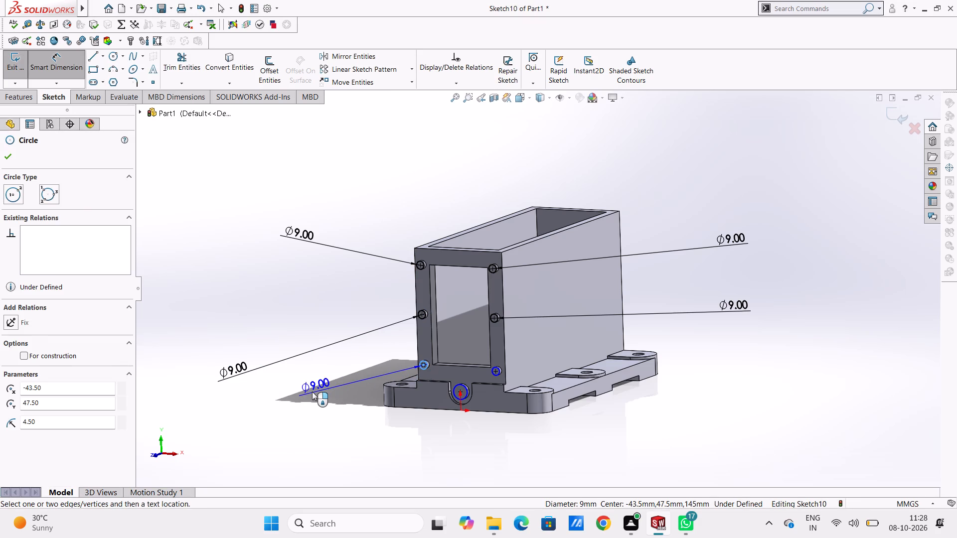
pyautogui.click(312, 392)
pyautogui.click(270, 376)
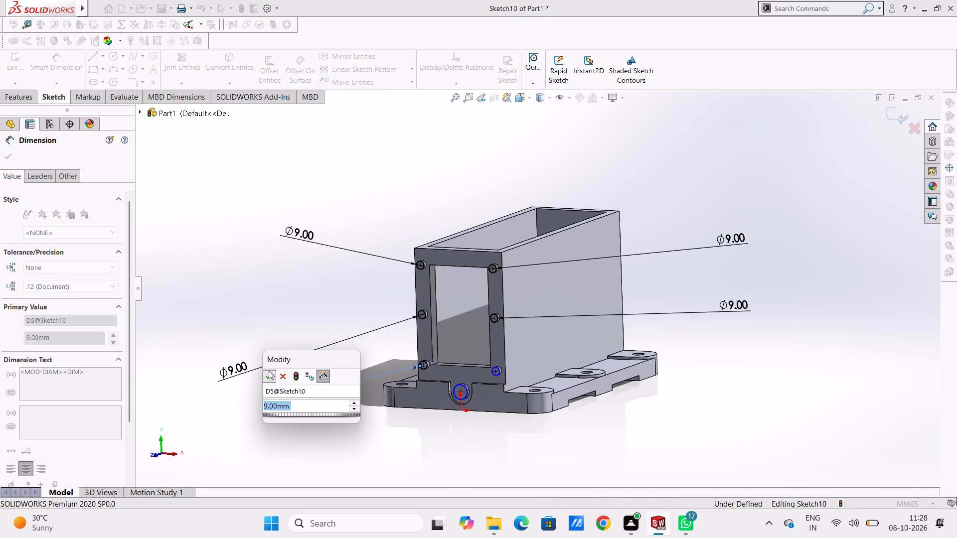
pyautogui.click(266, 356)
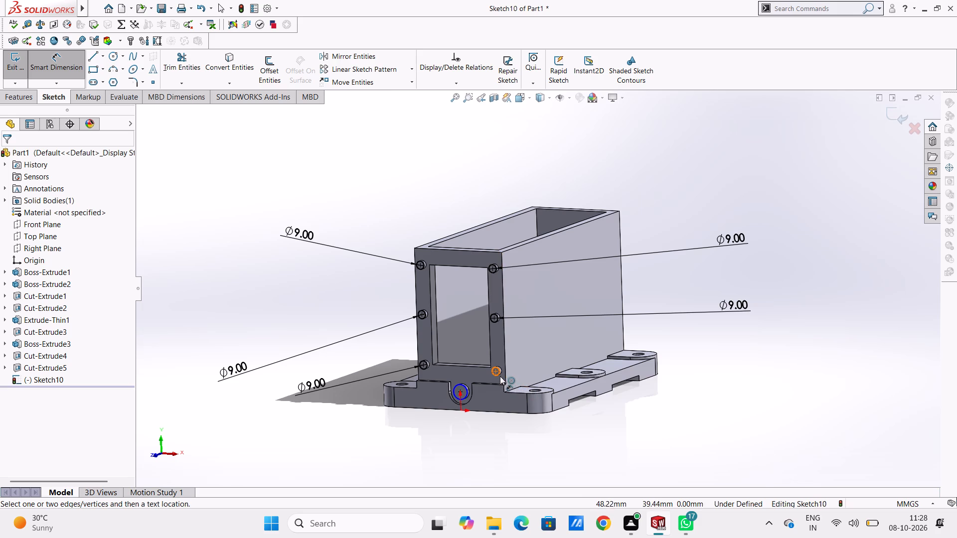
# Dimension the lower-right flange hole circle with a 9 mm diameter and the boss circle with a 16.5 mm diameter.
pyautogui.click(497, 375)
pyautogui.click(678, 411)
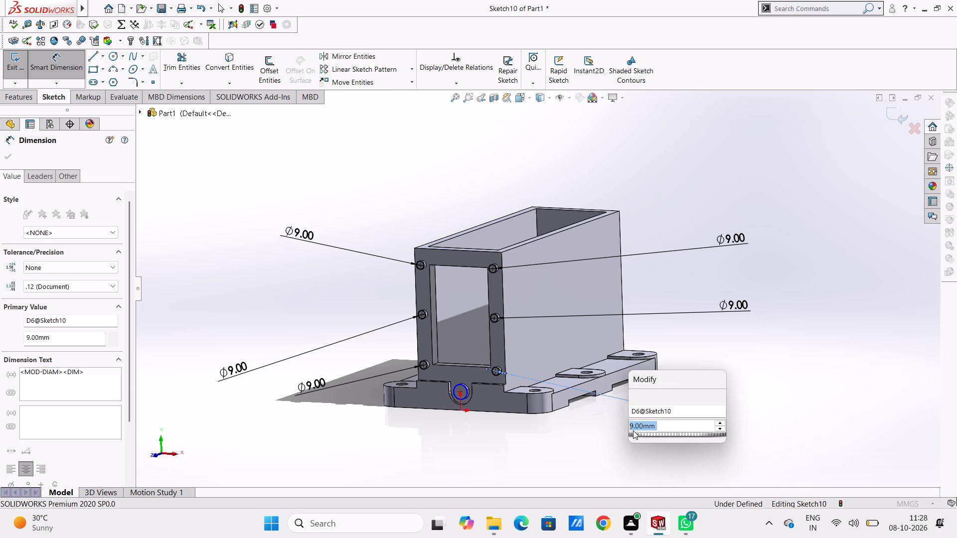
pyautogui.click(637, 394)
pyautogui.click(545, 435)
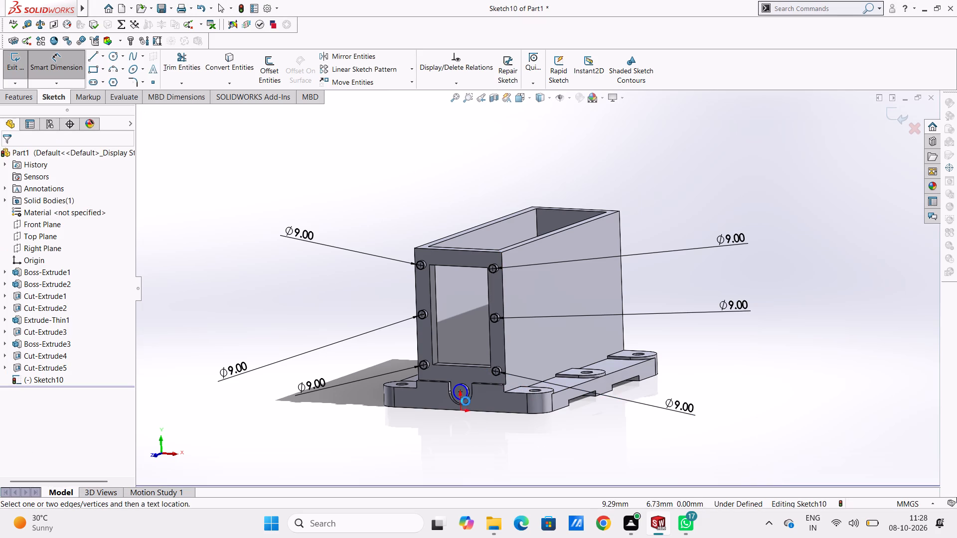
pyautogui.click(466, 401)
pyautogui.click(561, 450)
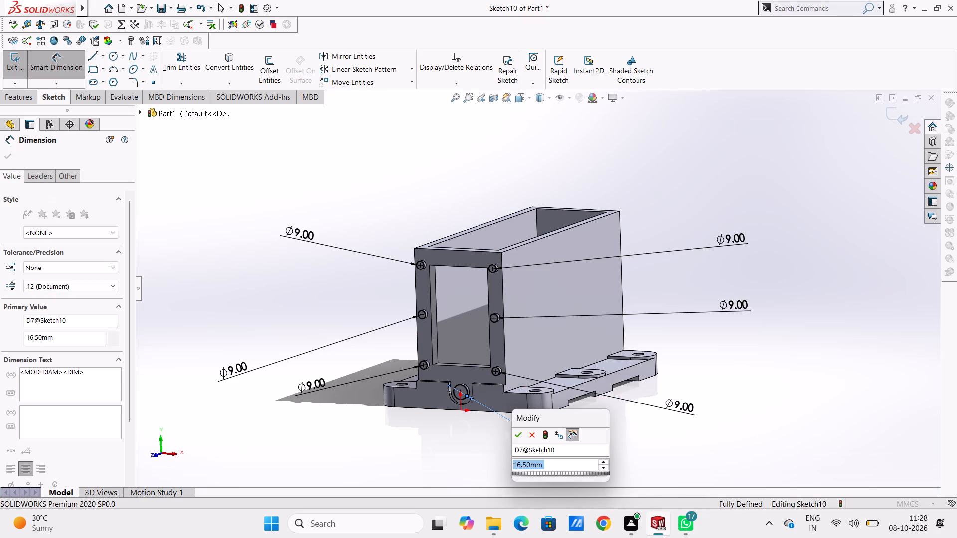
pyautogui.click(520, 437)
pyautogui.click(516, 437)
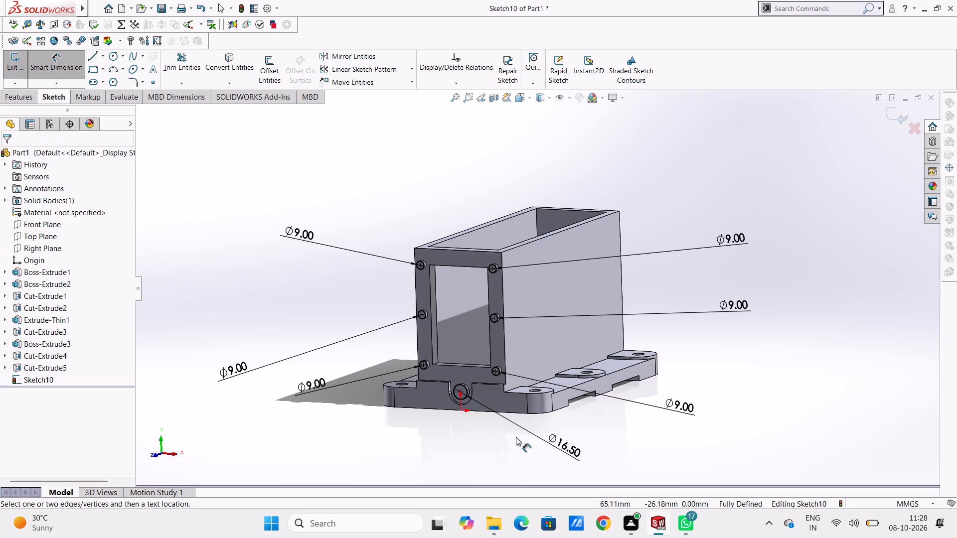
pyautogui.press('Escape')
# Cut-extrude the six flange hole circles and the boss circle to a blind depth of 20 mm.
pyautogui.scroll(1, 483, 435)
pyautogui.moveTo(483, 435); pyautogui.dragTo(480, 447, button='middle')
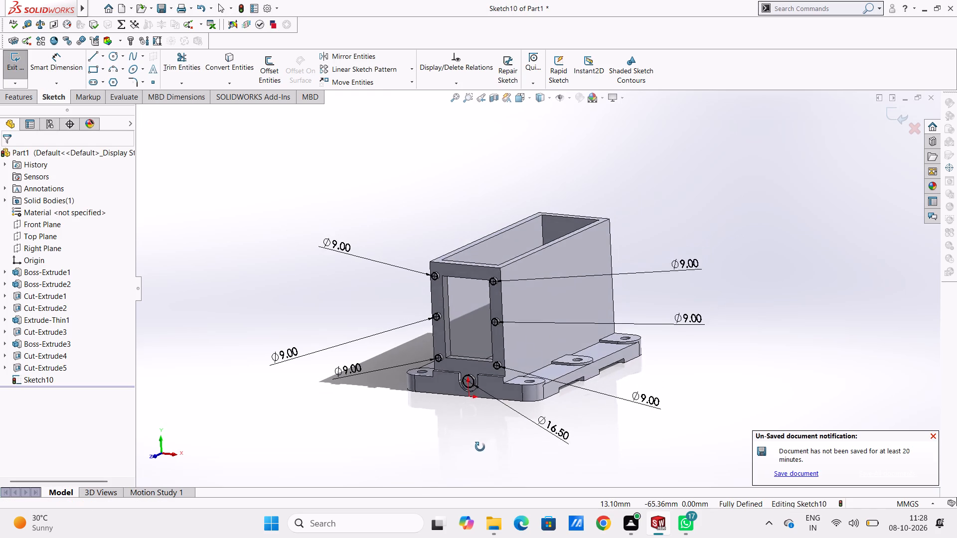
pyautogui.moveTo(480, 447); pyautogui.dragTo(478, 450, button='middle')
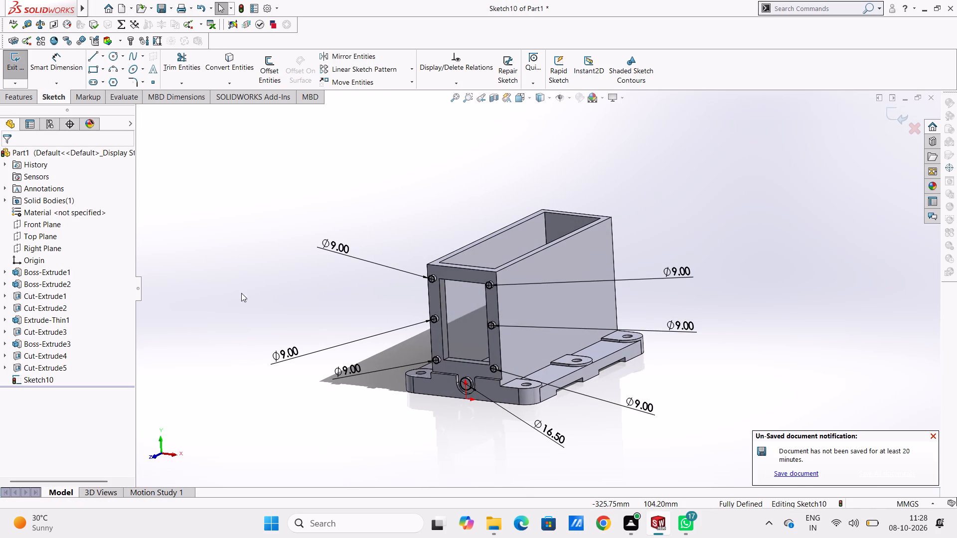
pyautogui.click(22, 100)
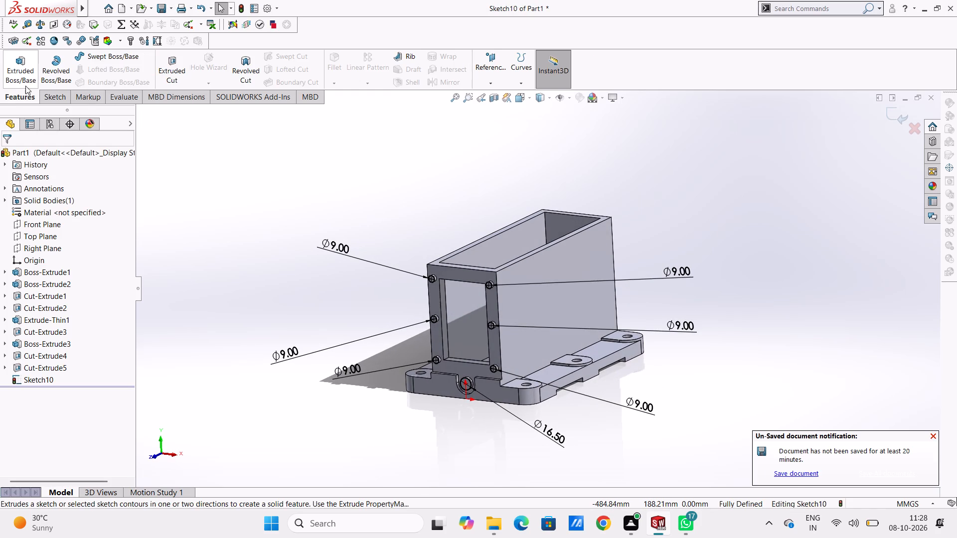
pyautogui.click(169, 60)
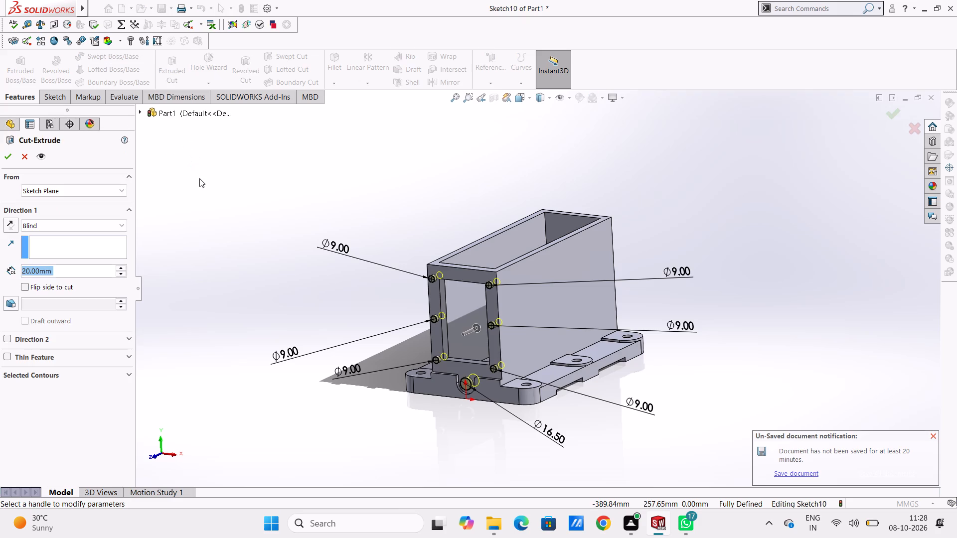
pyautogui.click(6, 161)
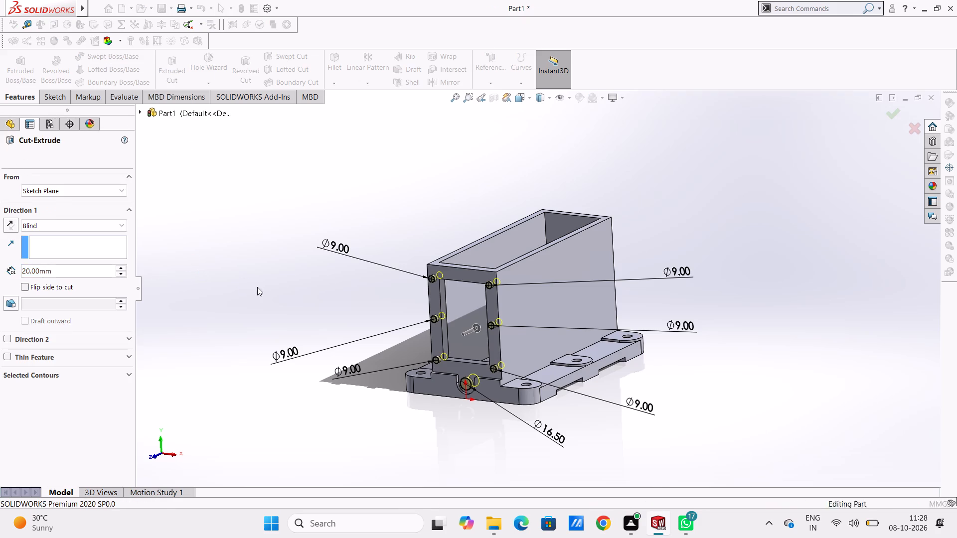
pyautogui.click(257, 287)
# Examine the cut holes in the front flange and boss from several angles.
pyautogui.moveTo(295, 344); pyautogui.dragTo(299, 345, button='middle')
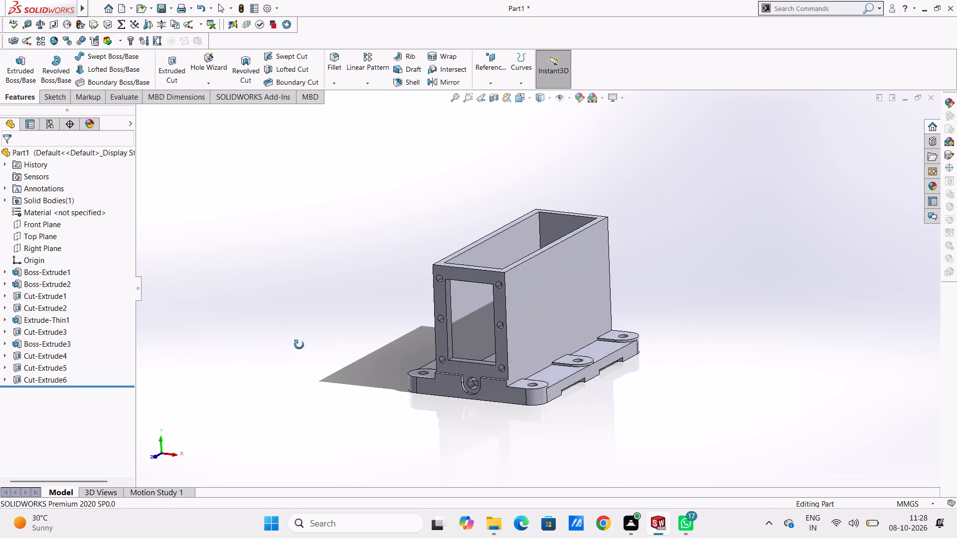
pyautogui.moveTo(299, 345); pyautogui.dragTo(321, 328, button='middle')
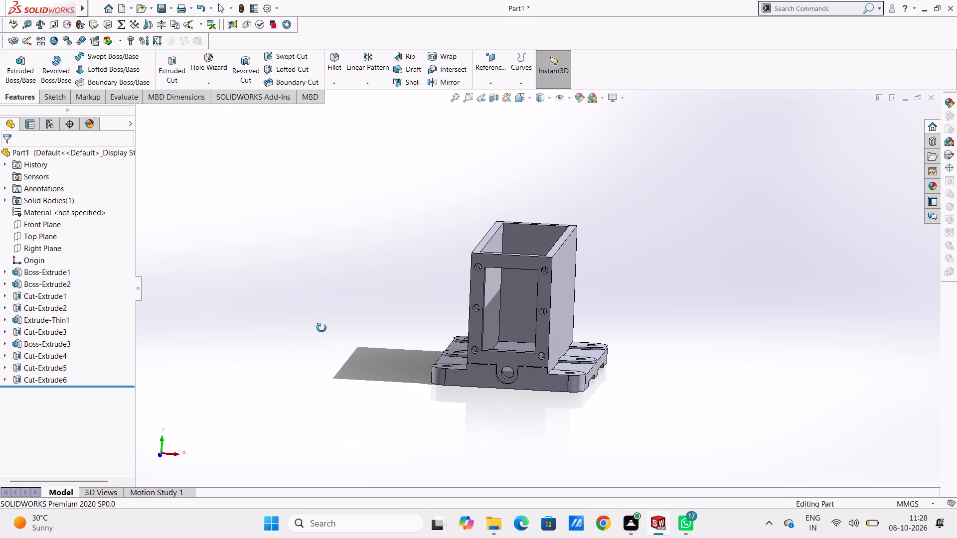
pyautogui.moveTo(321, 328); pyautogui.dragTo(313, 329, button='middle')
pyautogui.middleClick(313, 329)
pyautogui.middleClick(313, 329)
pyautogui.middleClick(313, 329)
pyautogui.scroll(3, 306, 326)
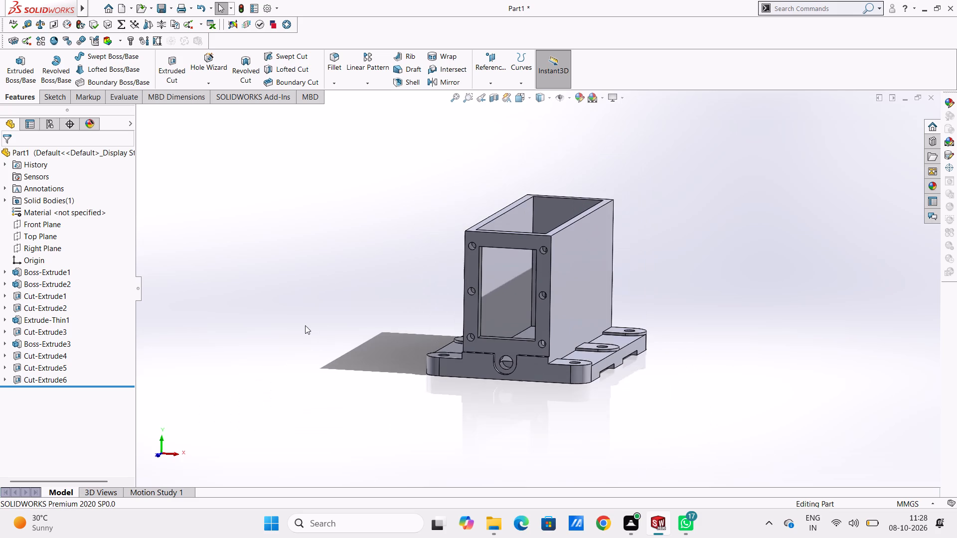
pyautogui.moveTo(347, 328); pyautogui.dragTo(319, 346, button='middle')
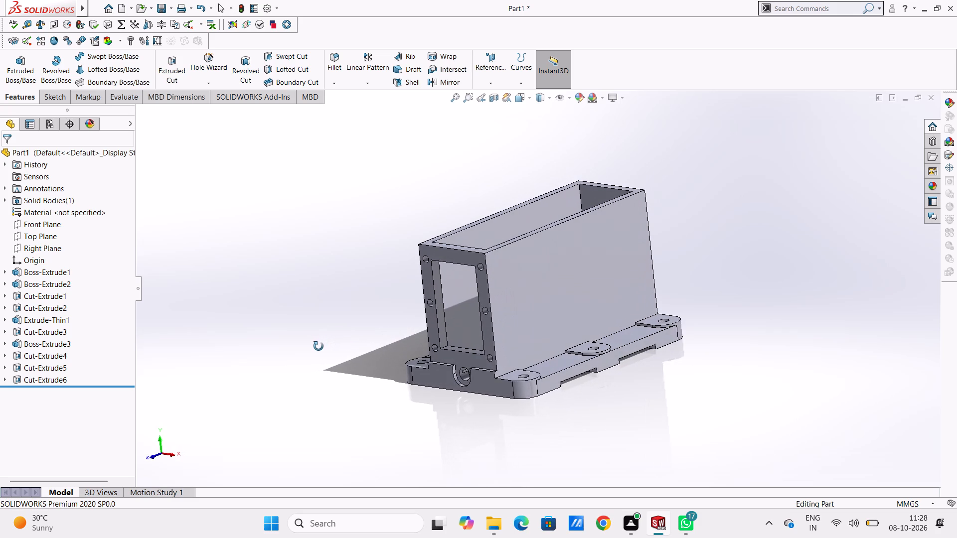
pyautogui.moveTo(319, 346); pyautogui.dragTo(324, 350, button='middle')
pyautogui.scroll(-1, 324, 350)
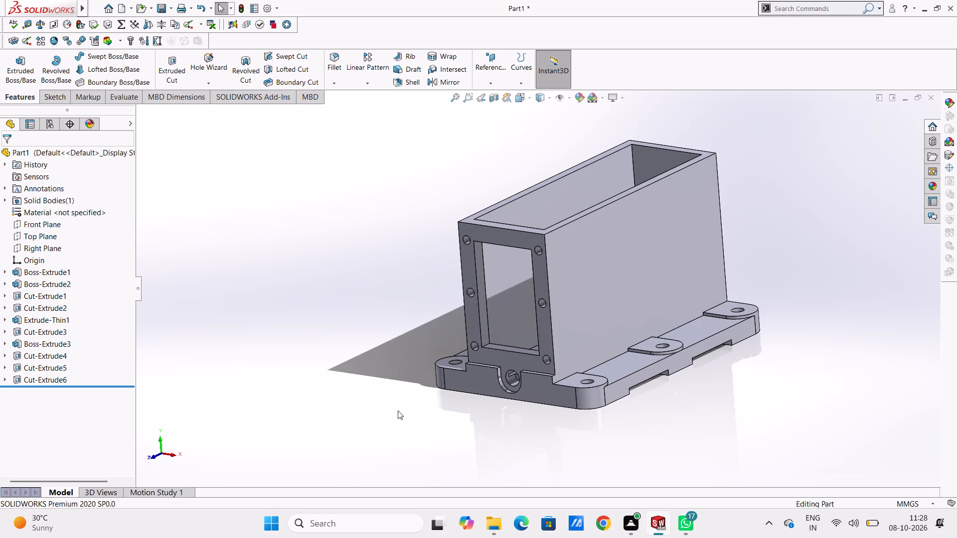
pyautogui.scroll(-2, 435, 415)
pyautogui.scroll(3, 610, 405)
pyautogui.moveTo(585, 405); pyautogui.dragTo(628, 403, button='middle')
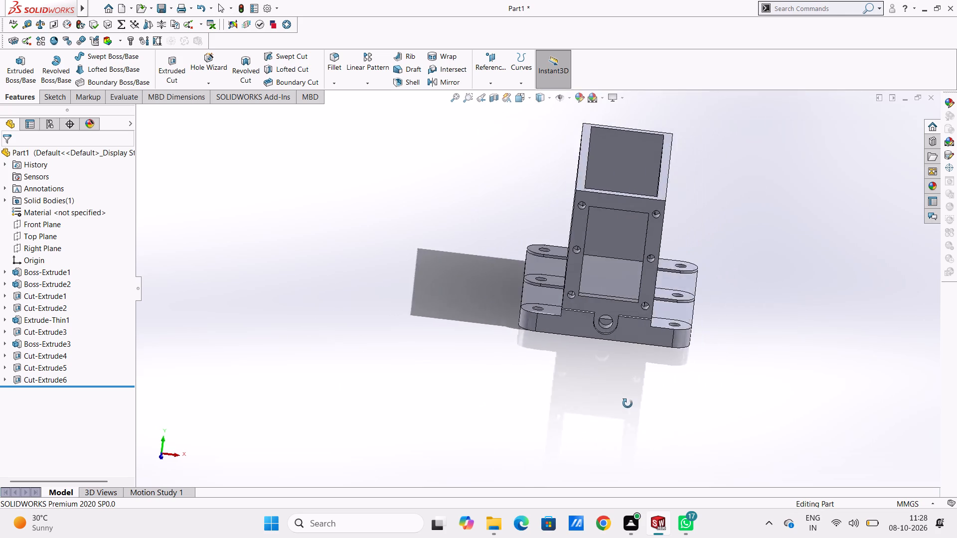
pyautogui.moveTo(628, 403); pyautogui.dragTo(626, 428, button='middle')
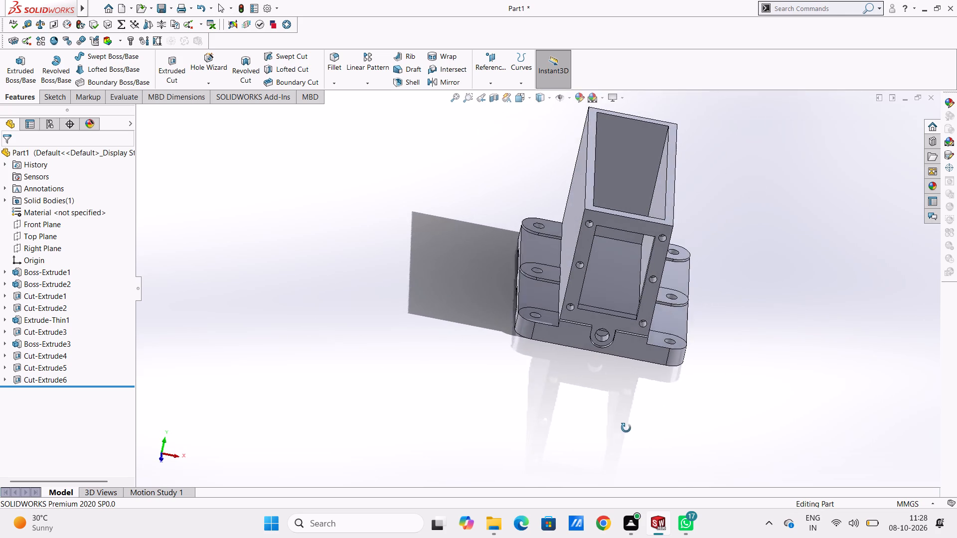
pyautogui.moveTo(626, 428); pyautogui.dragTo(603, 405, button='middle')
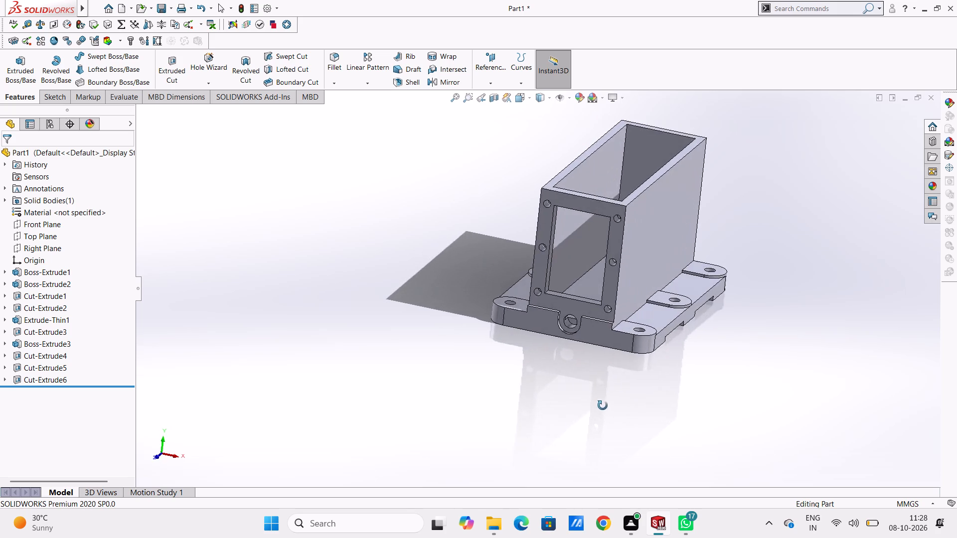
pyautogui.moveTo(603, 405); pyautogui.dragTo(602, 379, button='middle')
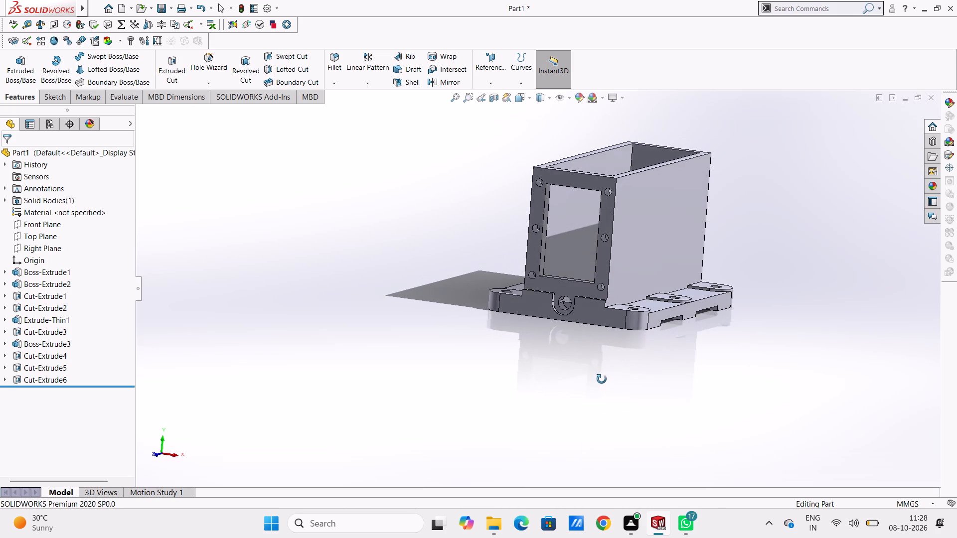
pyautogui.moveTo(602, 379); pyautogui.dragTo(614, 429, button='middle')
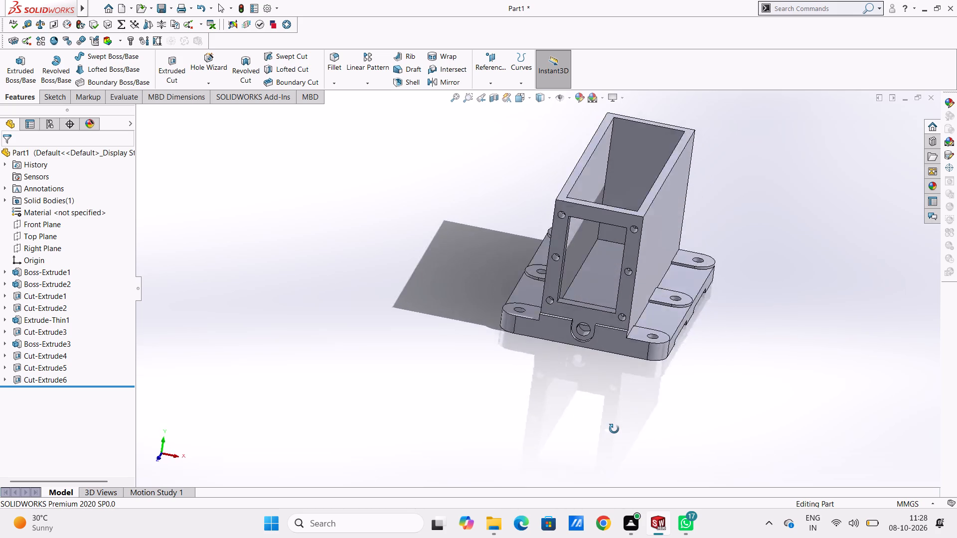
pyautogui.moveTo(614, 429); pyautogui.dragTo(607, 395, button='middle')
pyautogui.middleClick(610, 379)
pyautogui.moveTo(612, 375); pyautogui.dragTo(619, 361, button='middle')
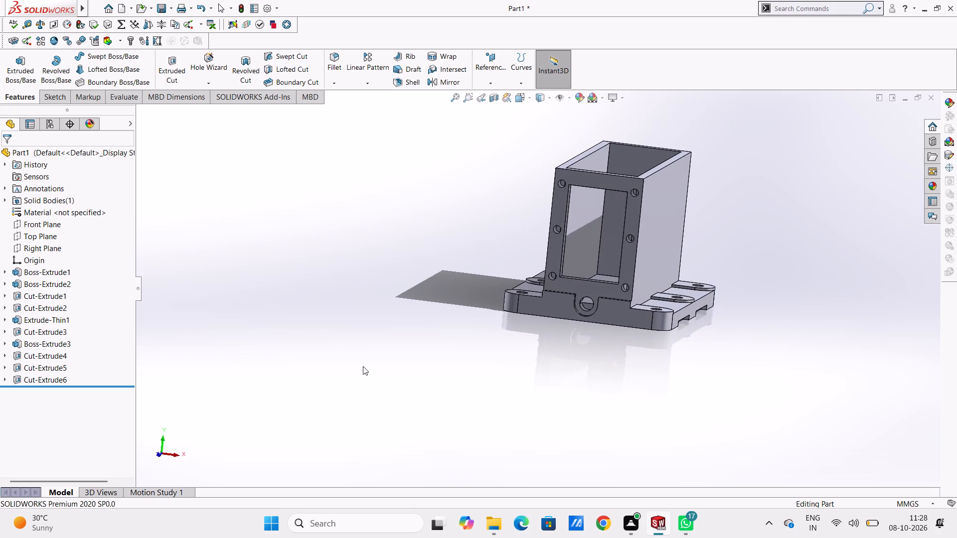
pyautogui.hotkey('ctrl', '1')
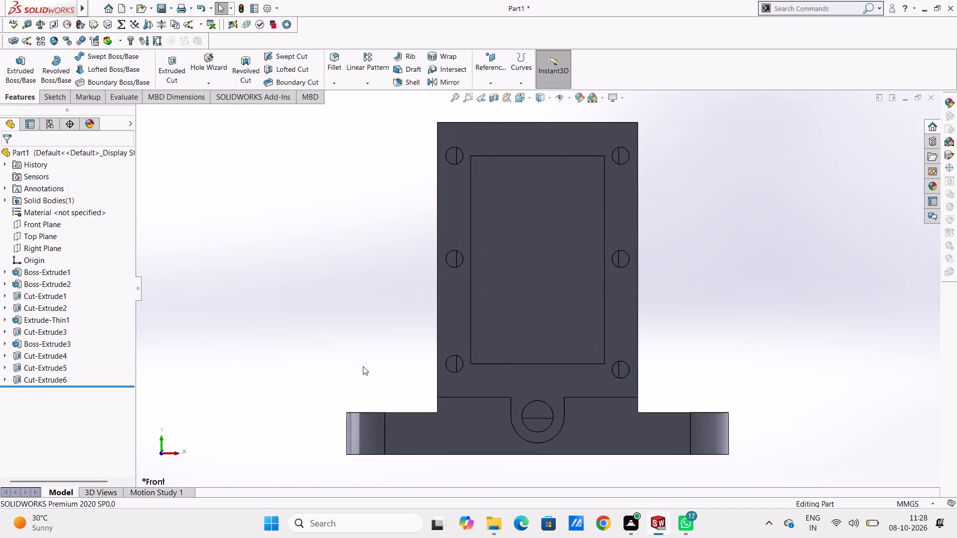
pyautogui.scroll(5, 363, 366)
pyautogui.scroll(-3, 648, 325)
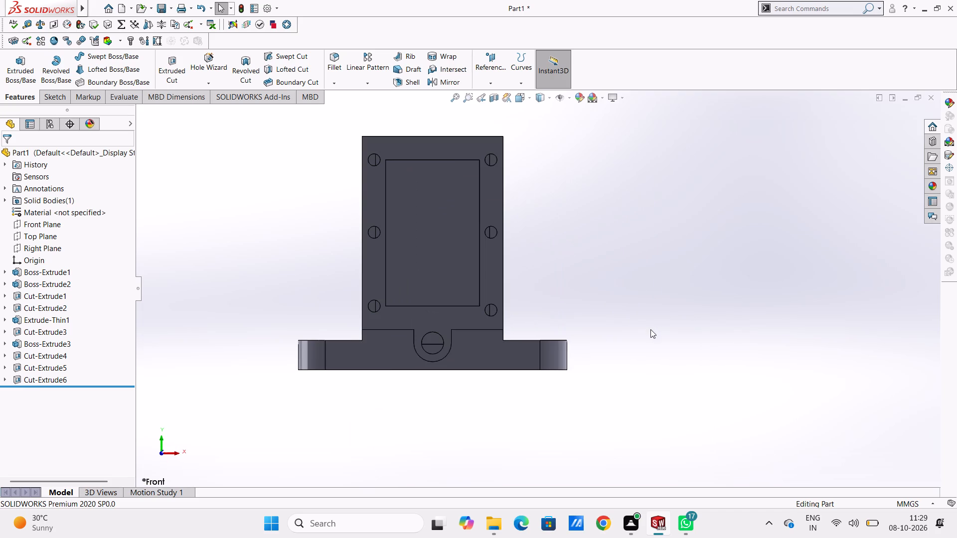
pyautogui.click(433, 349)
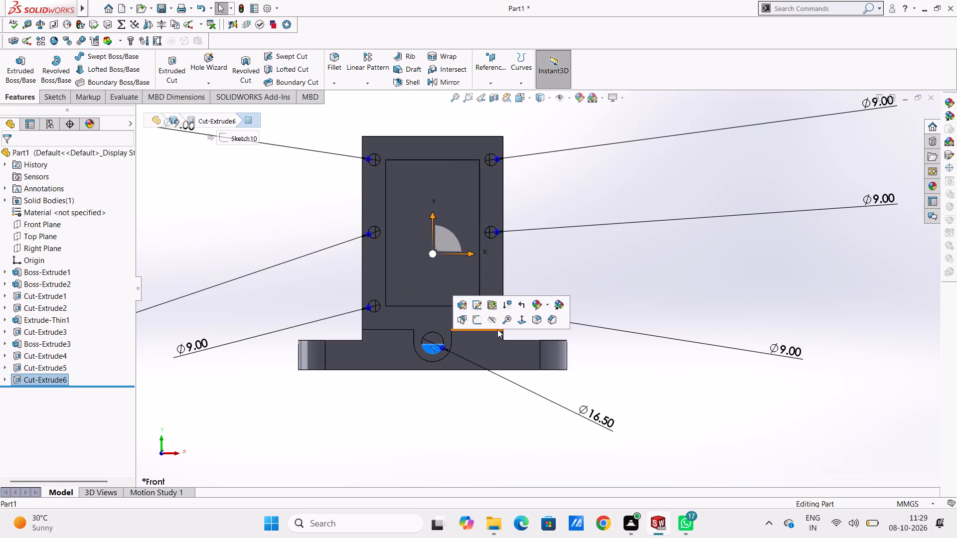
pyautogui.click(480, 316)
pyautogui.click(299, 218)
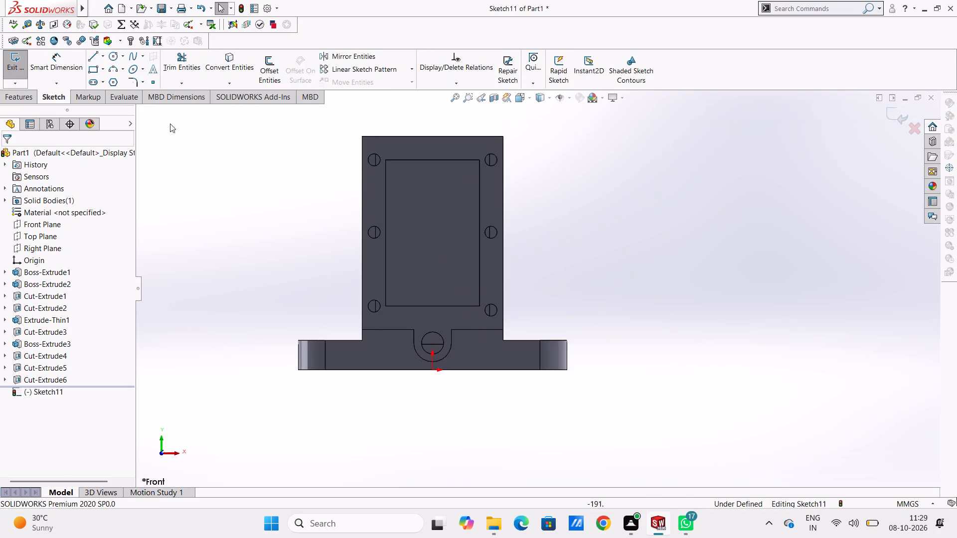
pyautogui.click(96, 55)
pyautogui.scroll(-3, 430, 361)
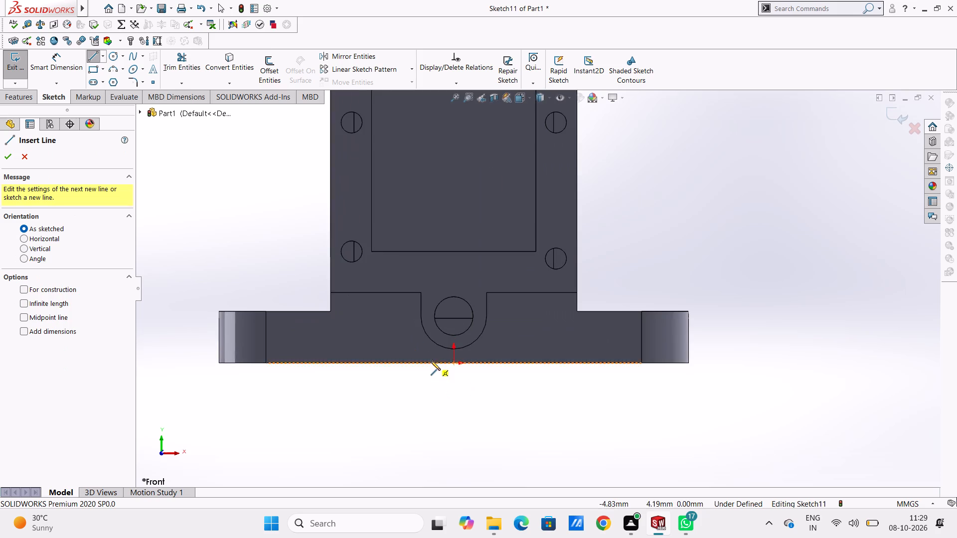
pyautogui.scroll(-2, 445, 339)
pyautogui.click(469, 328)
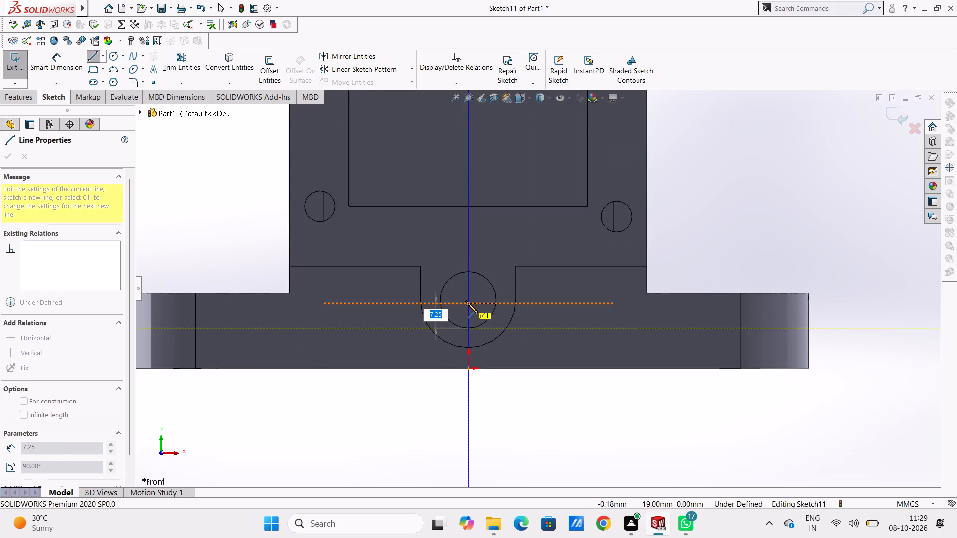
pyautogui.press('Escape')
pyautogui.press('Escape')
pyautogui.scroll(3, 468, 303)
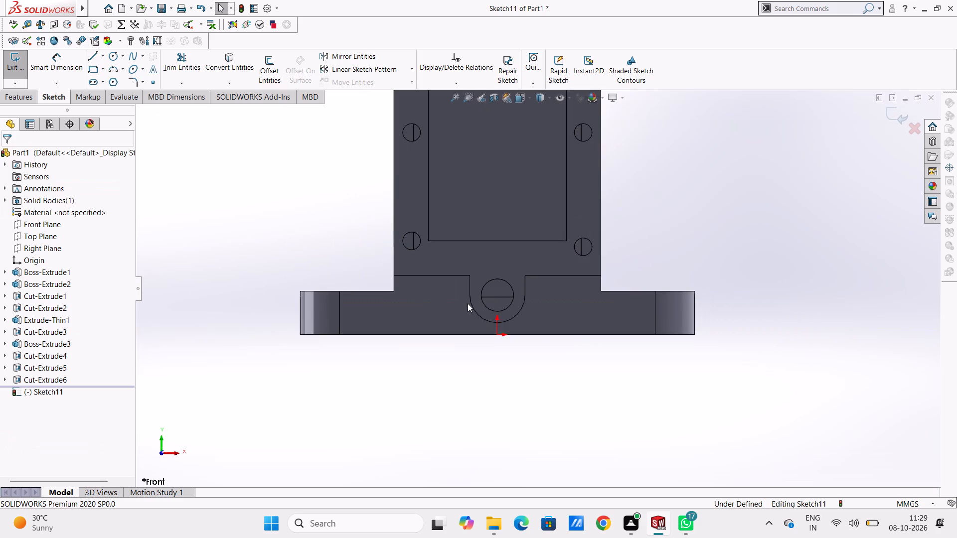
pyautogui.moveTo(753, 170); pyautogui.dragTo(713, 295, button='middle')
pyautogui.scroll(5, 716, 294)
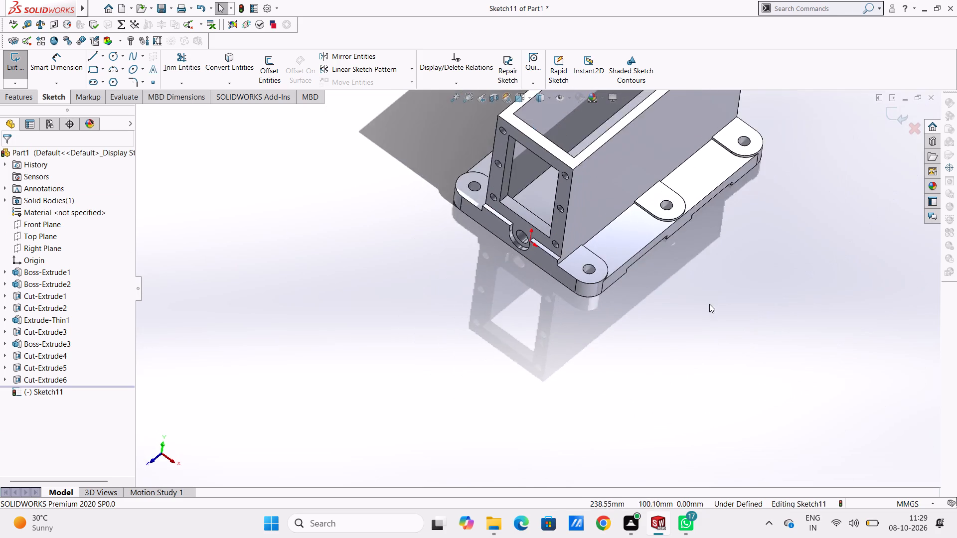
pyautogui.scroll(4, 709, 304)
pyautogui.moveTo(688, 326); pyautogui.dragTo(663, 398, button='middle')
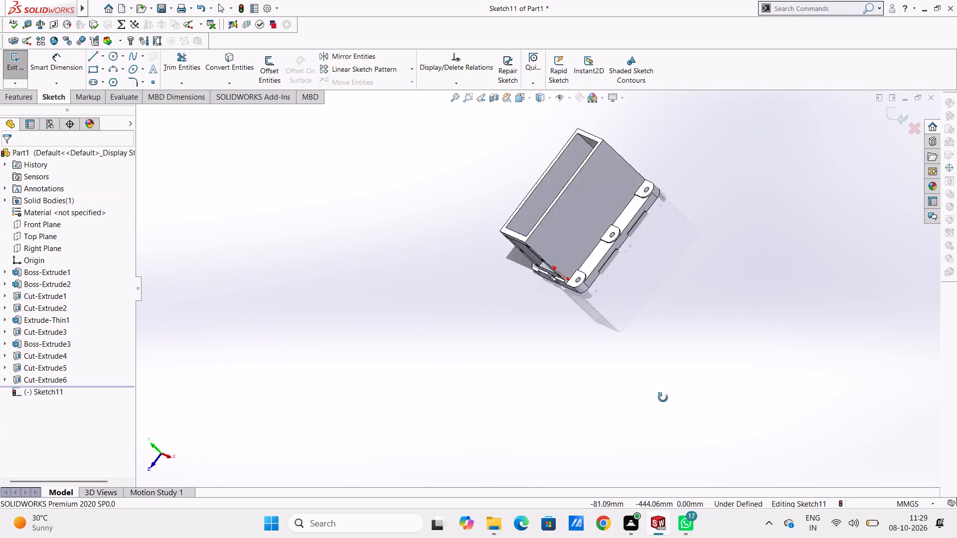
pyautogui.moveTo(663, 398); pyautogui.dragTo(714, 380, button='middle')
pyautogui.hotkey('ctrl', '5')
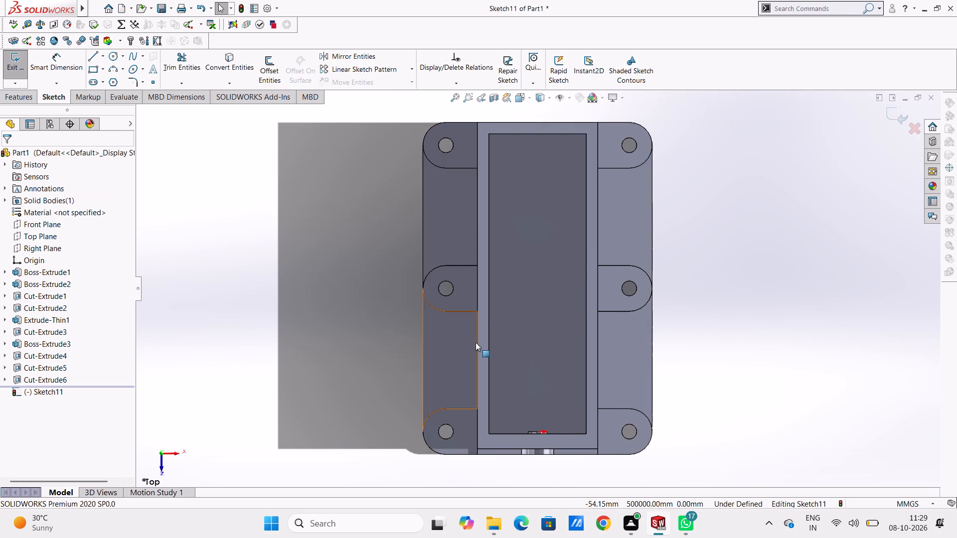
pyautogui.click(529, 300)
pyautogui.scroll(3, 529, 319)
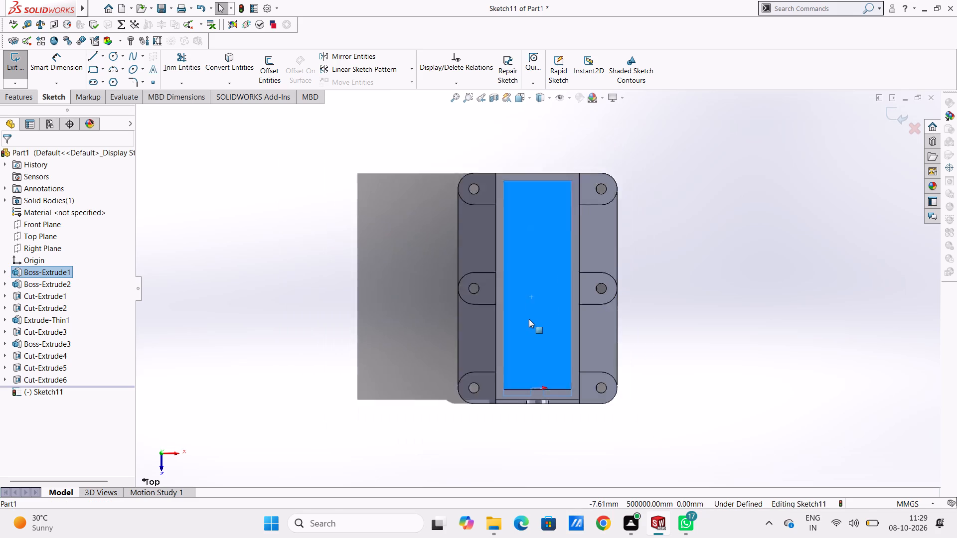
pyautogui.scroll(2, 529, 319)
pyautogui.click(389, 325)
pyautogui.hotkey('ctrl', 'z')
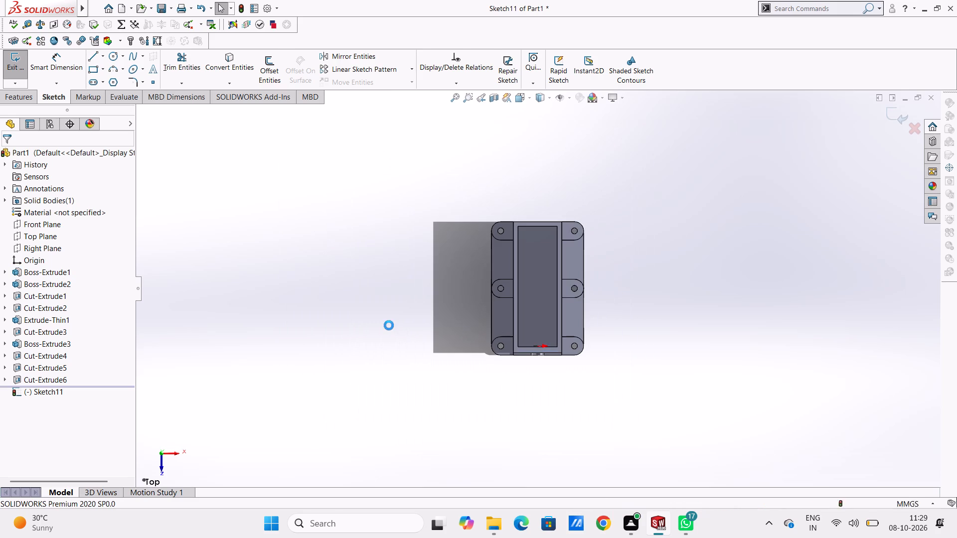
# Sketch an 85 by 262 mm corner rectangle on the cavity floor, matching the cavity's inner outline.
pyautogui.click(532, 301)
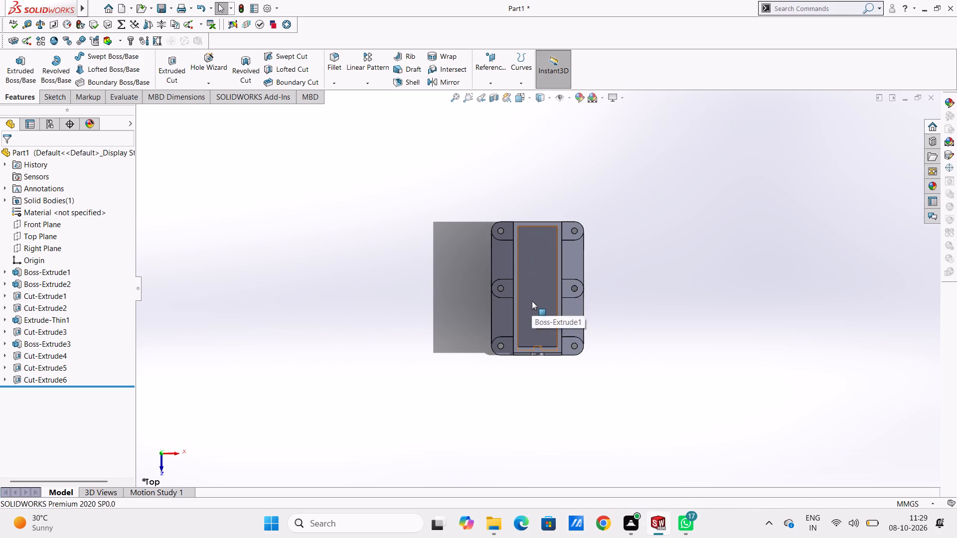
pyautogui.click(574, 274)
pyautogui.click(310, 332)
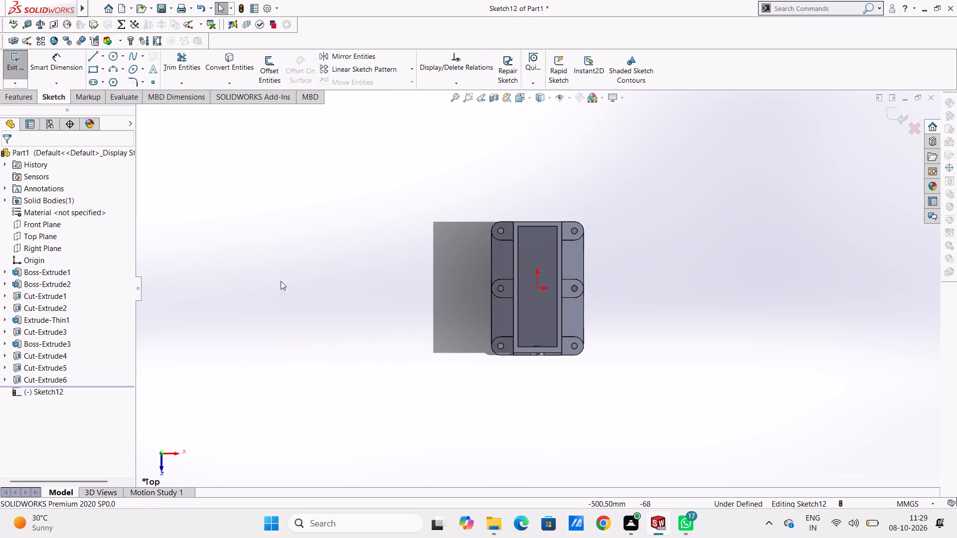
pyautogui.click(96, 67)
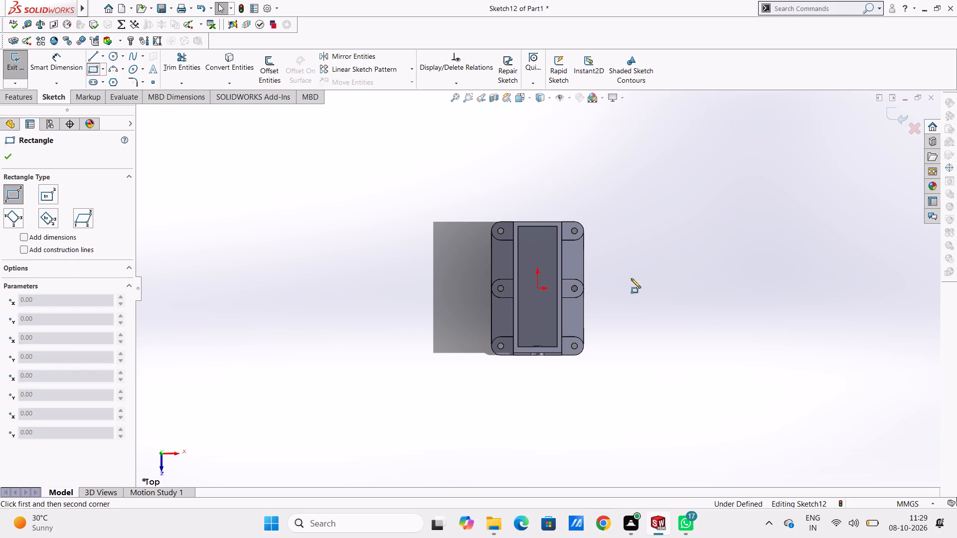
pyautogui.scroll(-3, 613, 279)
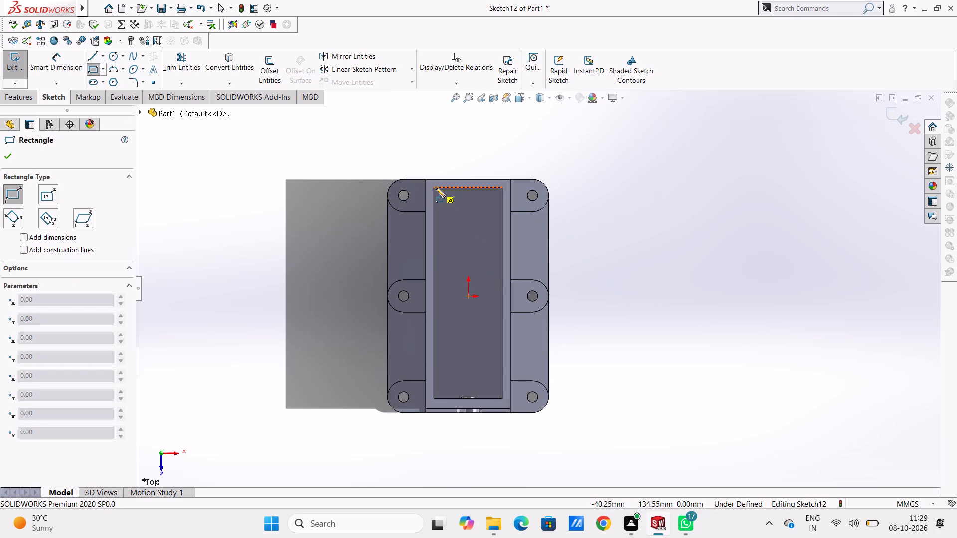
pyautogui.click(434, 189)
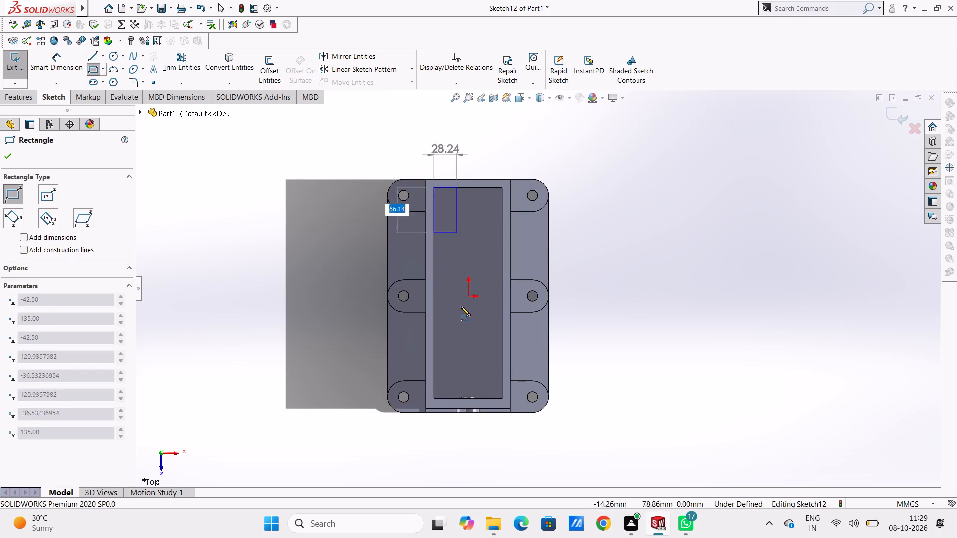
pyautogui.click(502, 401)
pyautogui.press('Escape')
pyautogui.press('Escape')
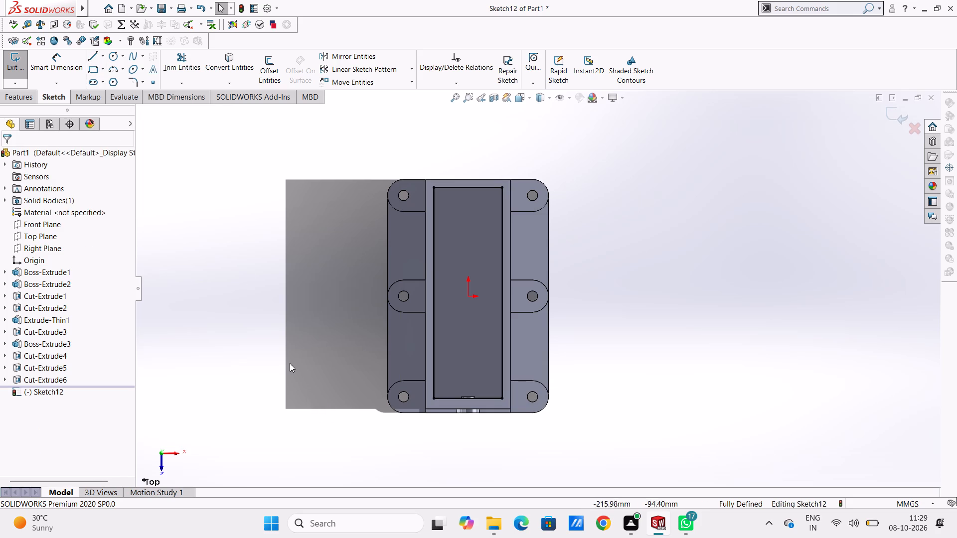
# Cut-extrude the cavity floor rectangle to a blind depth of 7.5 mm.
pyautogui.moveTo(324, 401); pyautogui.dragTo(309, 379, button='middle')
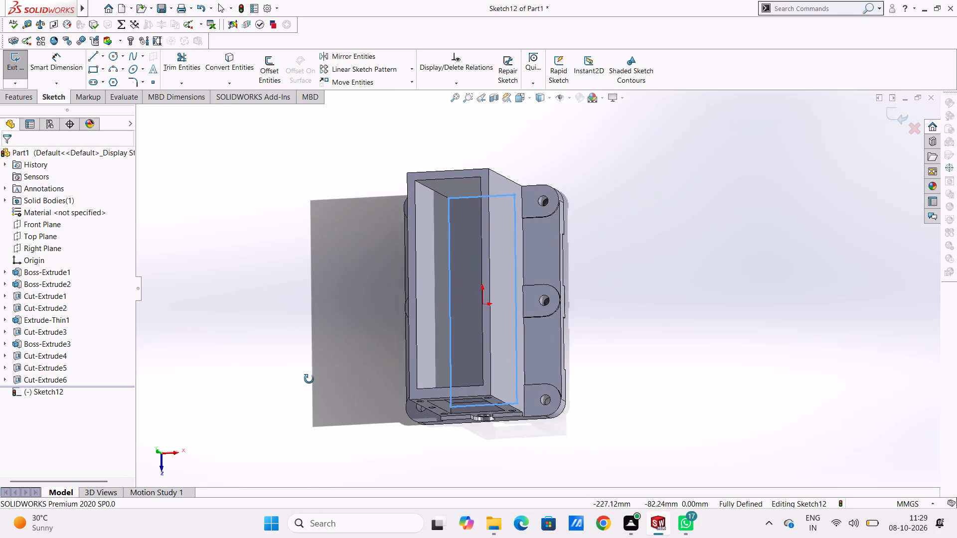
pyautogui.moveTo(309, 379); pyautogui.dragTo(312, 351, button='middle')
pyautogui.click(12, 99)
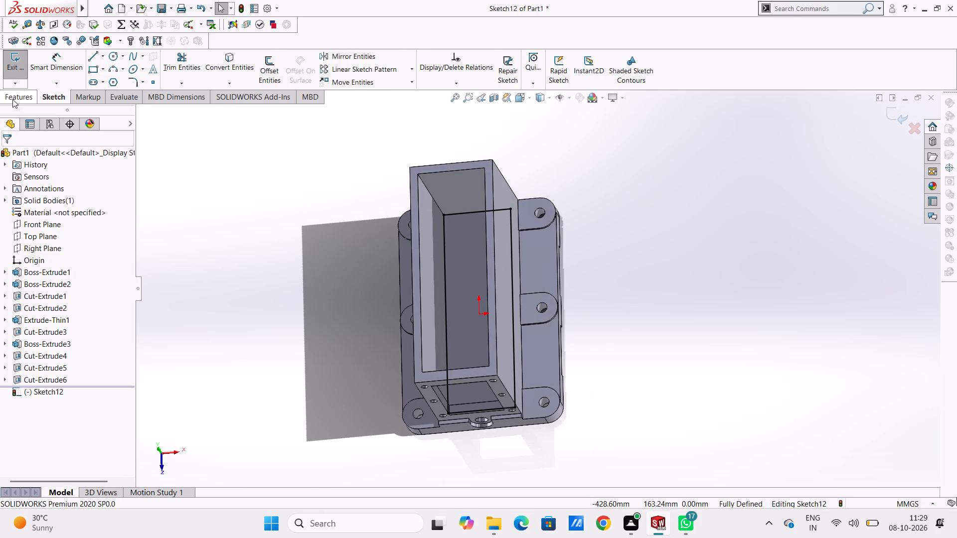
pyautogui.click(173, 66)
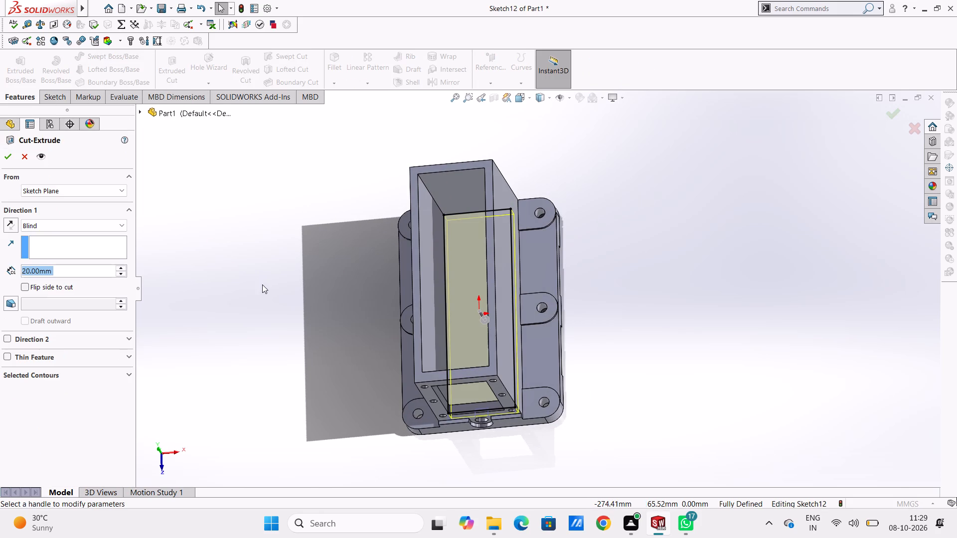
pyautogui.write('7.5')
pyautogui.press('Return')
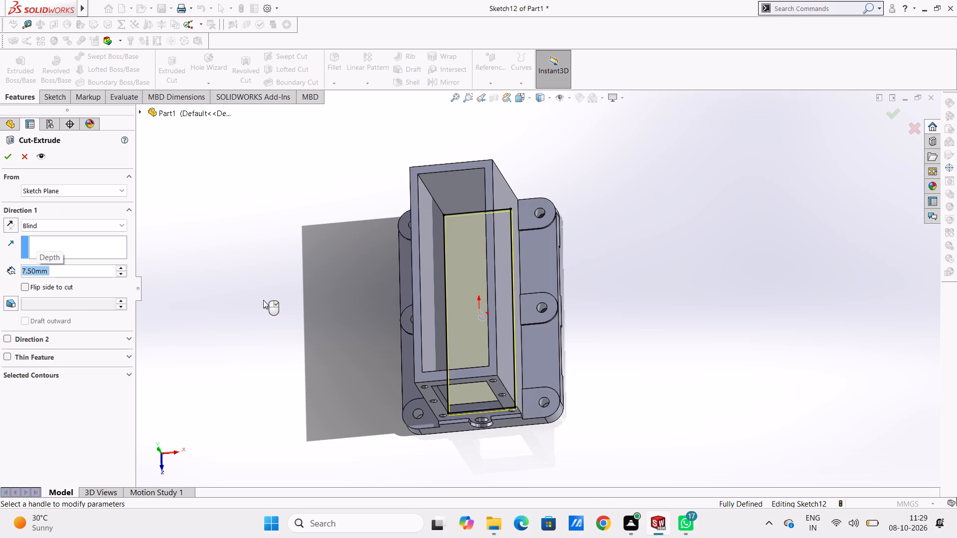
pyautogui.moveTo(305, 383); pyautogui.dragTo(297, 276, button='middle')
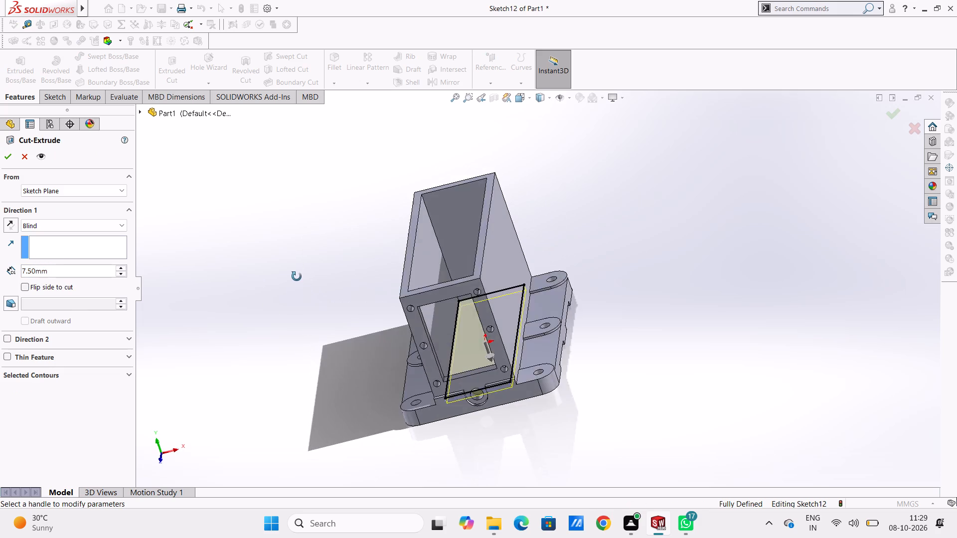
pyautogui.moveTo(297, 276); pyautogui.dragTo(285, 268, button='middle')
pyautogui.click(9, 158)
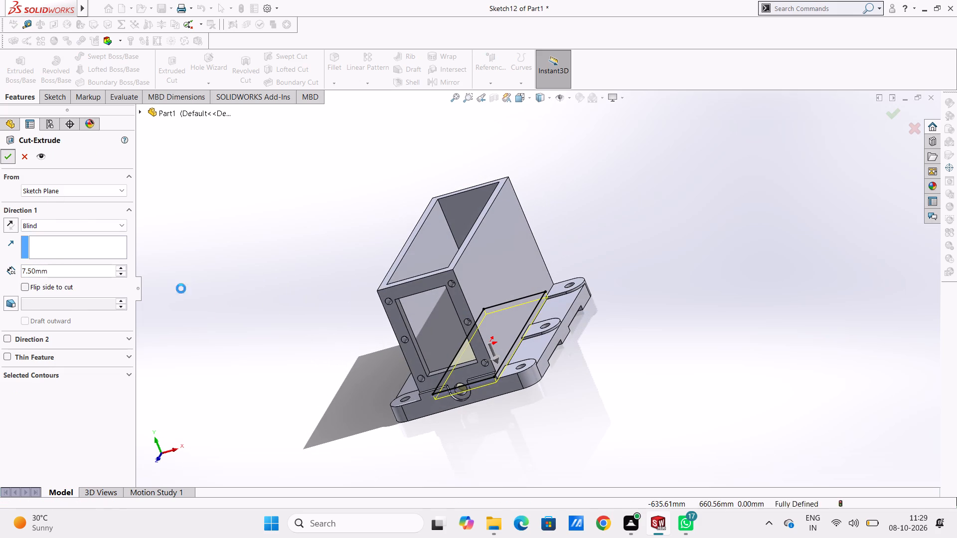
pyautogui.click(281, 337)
# Examine the deepened cavity floor, the front window and the boss hole from inside and outside the housing.
pyautogui.scroll(1, 307, 372)
pyautogui.moveTo(307, 372); pyautogui.dragTo(319, 297, button='middle')
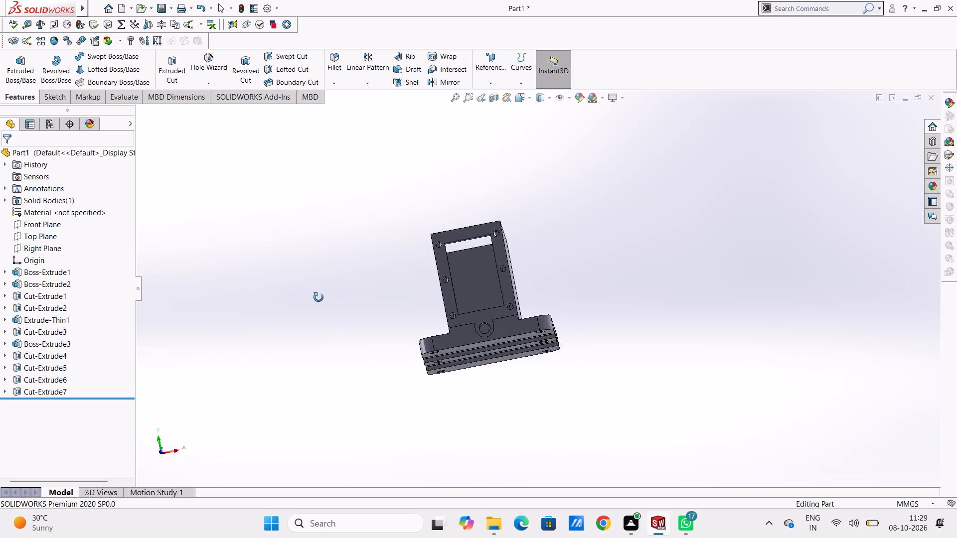
pyautogui.moveTo(319, 297); pyautogui.dragTo(276, 433, button='middle')
pyautogui.moveTo(302, 385); pyautogui.dragTo(315, 496, button='middle')
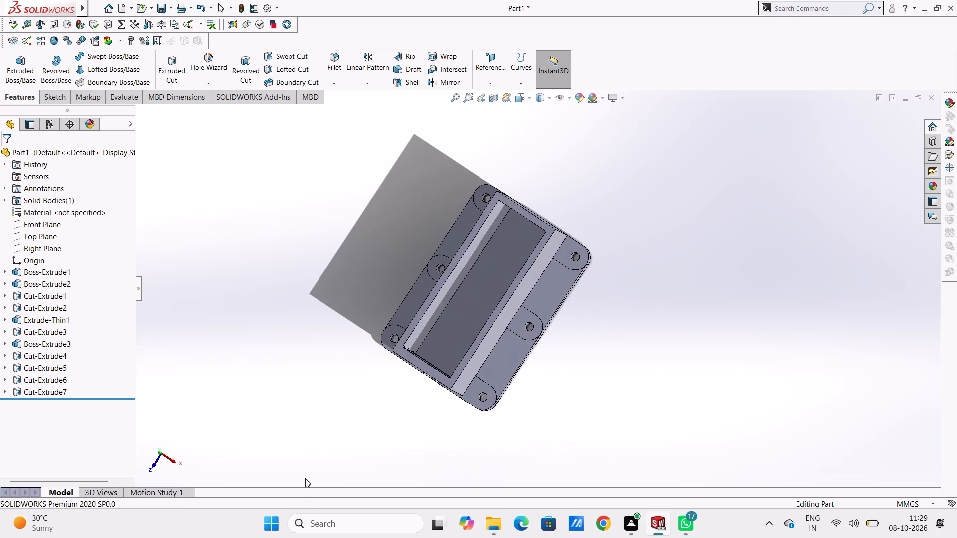
pyautogui.moveTo(320, 381); pyautogui.dragTo(318, 422, button='middle')
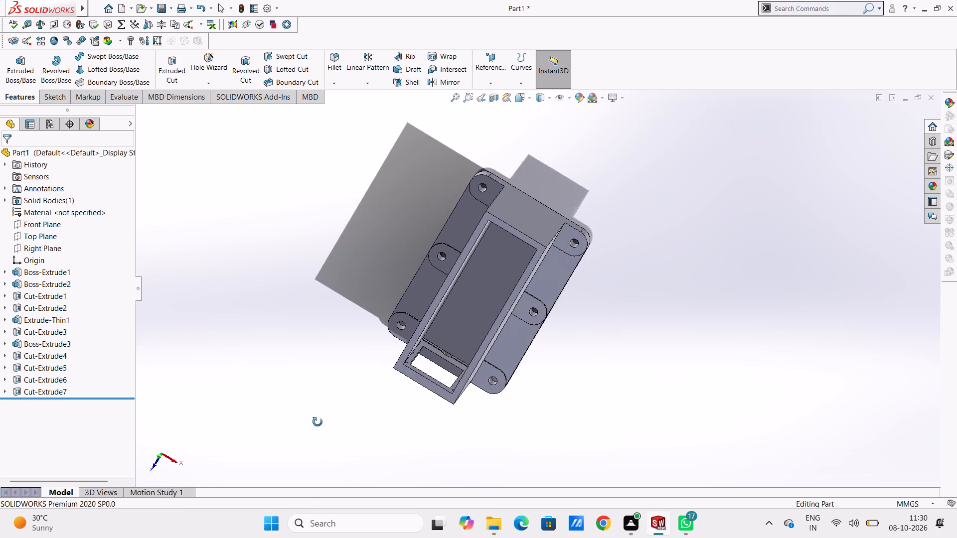
pyautogui.moveTo(318, 422); pyautogui.dragTo(322, 404, button='middle')
pyautogui.scroll(-5, 459, 378)
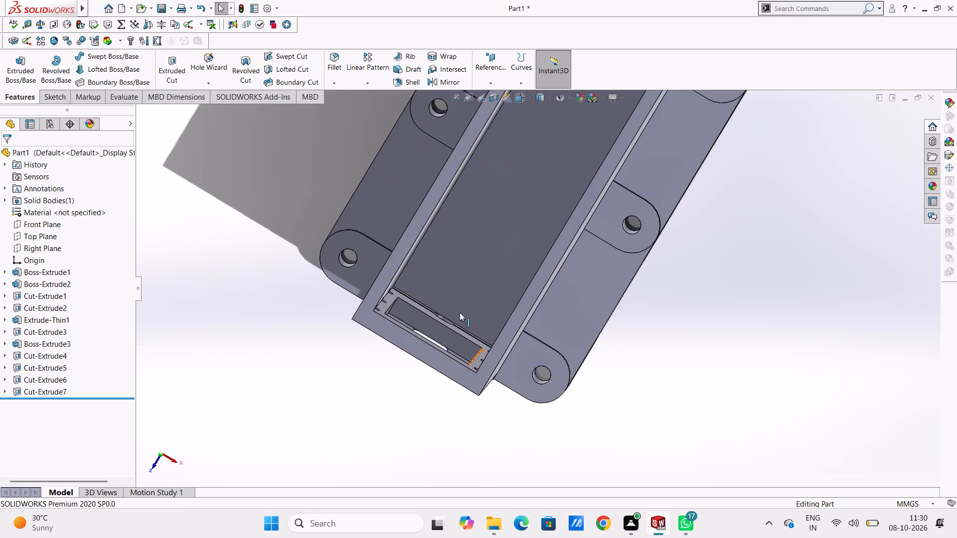
pyautogui.scroll(-5, 460, 311)
pyautogui.moveTo(499, 332); pyautogui.dragTo(488, 331, button='middle')
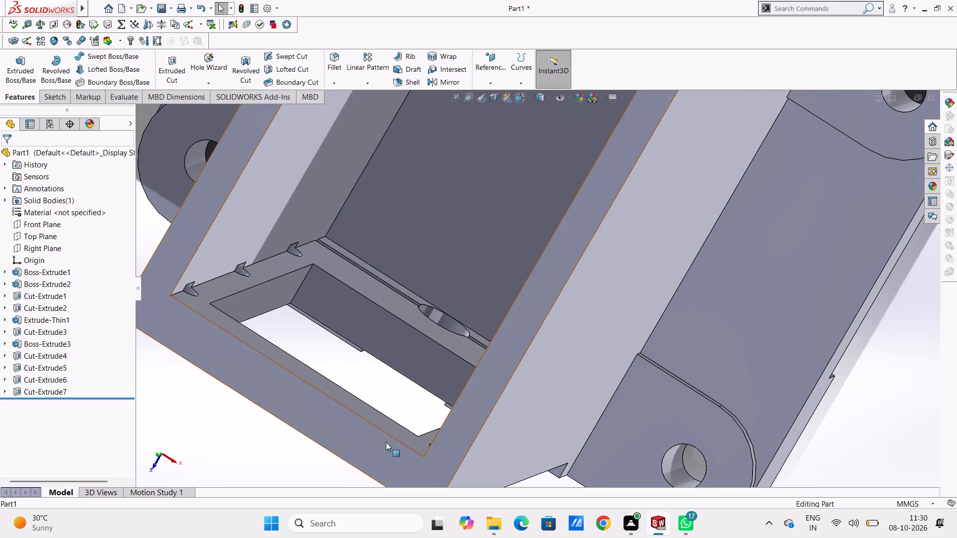
pyautogui.scroll(2, 354, 412)
pyautogui.moveTo(417, 423); pyautogui.dragTo(430, 343, button='middle')
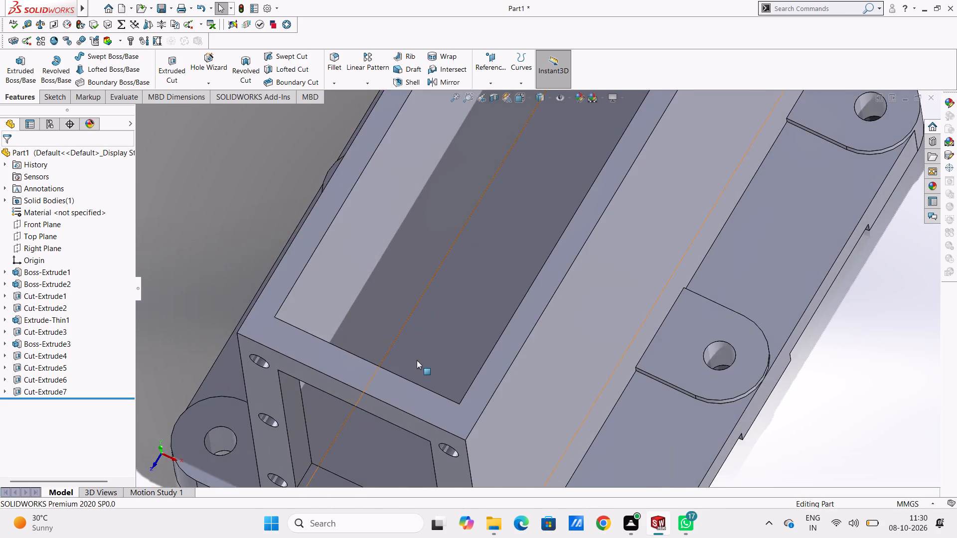
pyautogui.scroll(4, 417, 368)
pyautogui.scroll(-4, 449, 455)
pyautogui.scroll(-4, 478, 395)
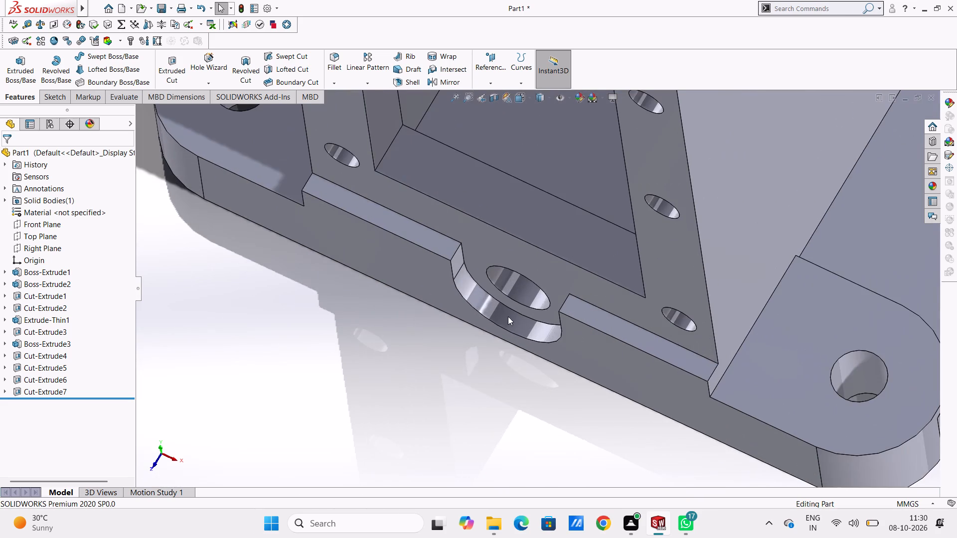
pyautogui.moveTo(510, 282); pyautogui.dragTo(500, 388, button='middle')
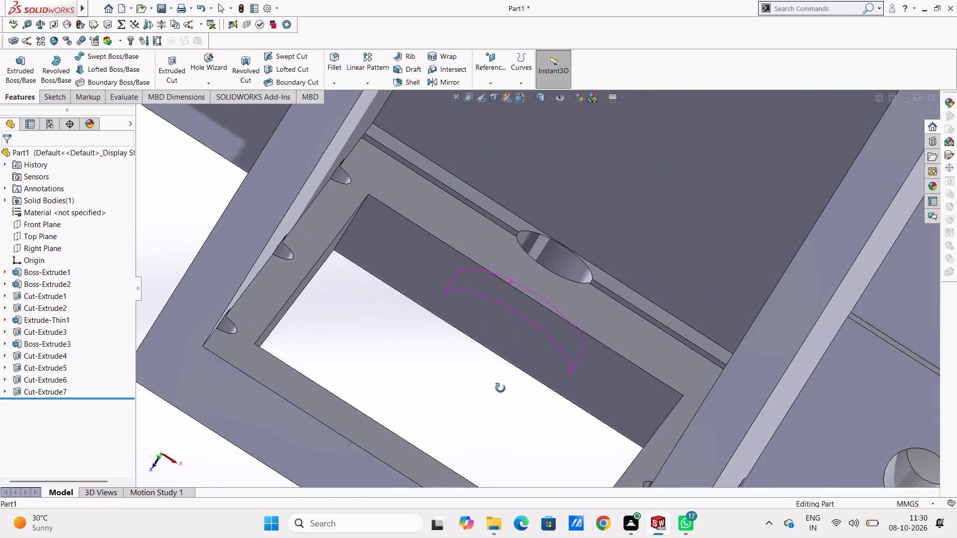
pyautogui.moveTo(500, 388); pyautogui.dragTo(489, 404, button='middle')
pyautogui.scroll(-4, 464, 249)
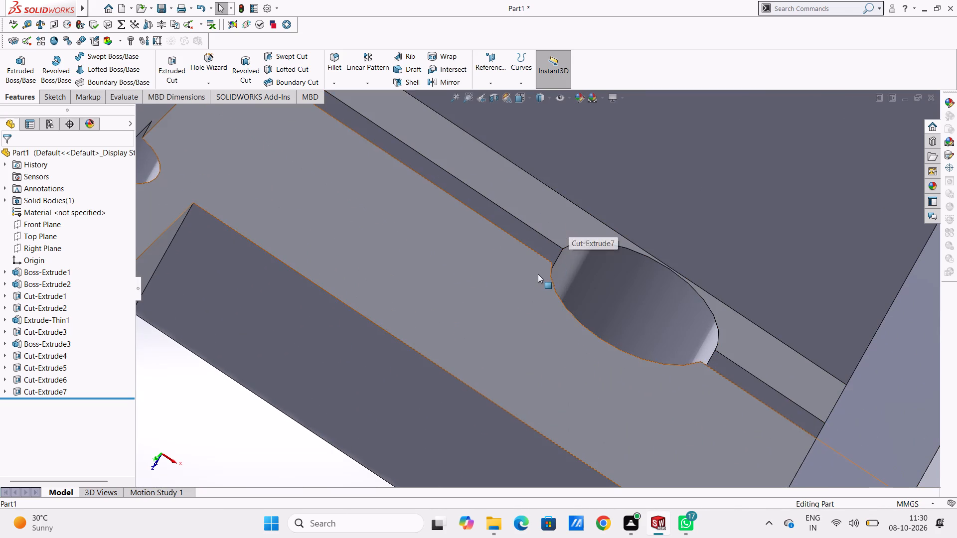
pyautogui.scroll(8, 531, 271)
pyautogui.moveTo(554, 272); pyautogui.dragTo(569, 233, button='middle')
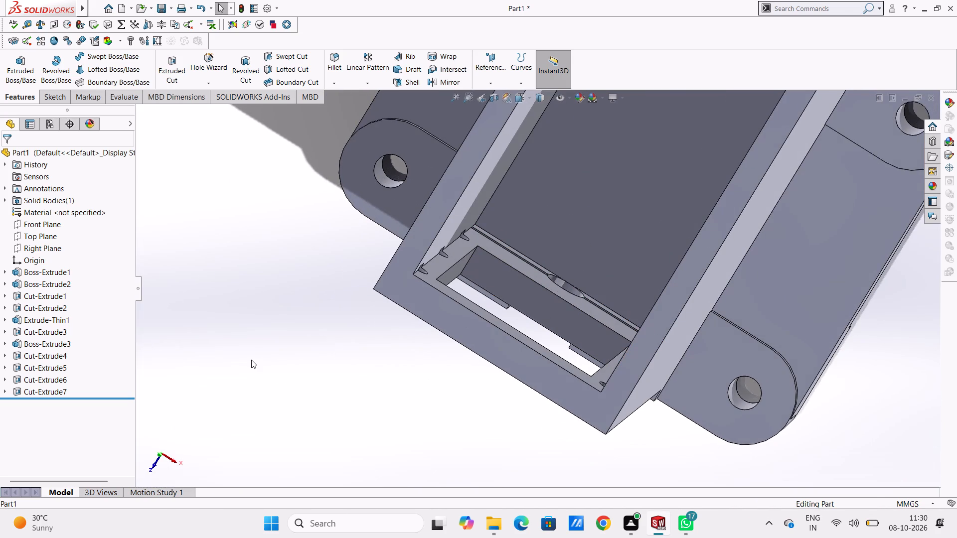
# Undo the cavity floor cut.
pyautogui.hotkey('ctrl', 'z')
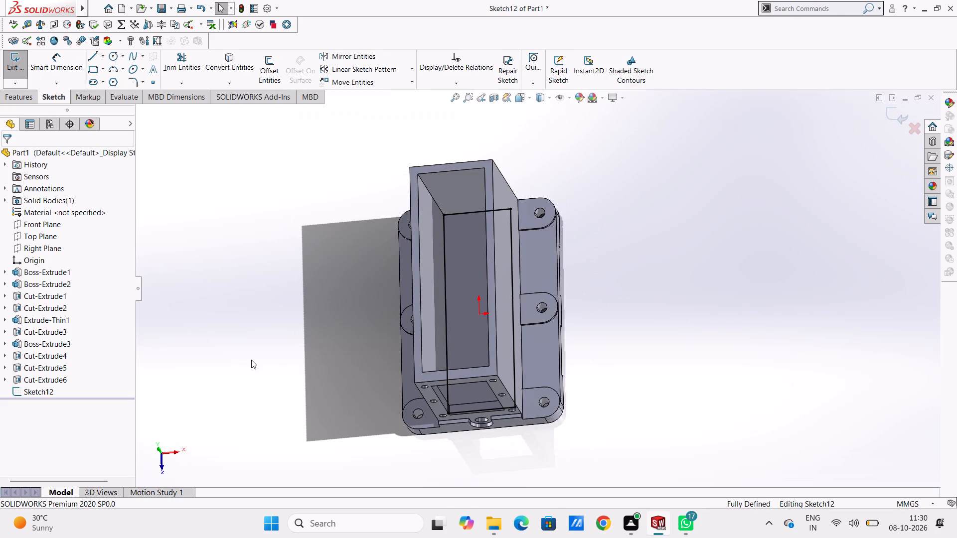
# Inspect the rectangle's front edge against the boss hole and the cavity's front wall.
pyautogui.hotkey('ctrl', '5')
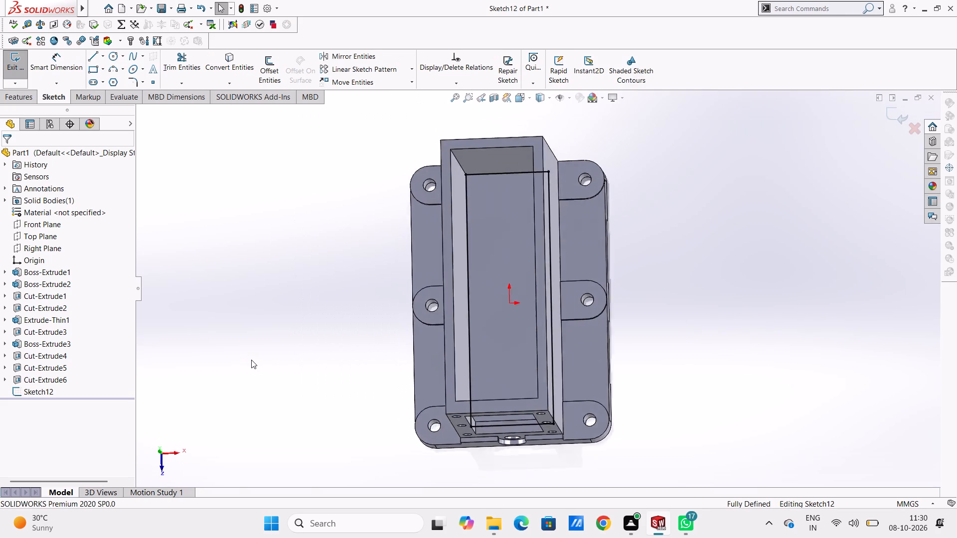
pyautogui.scroll(-3, 535, 383)
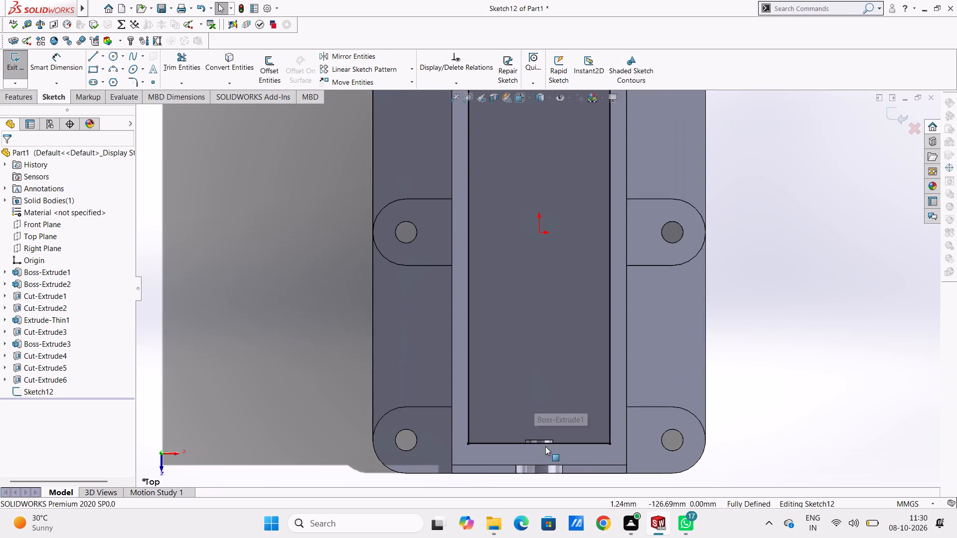
pyautogui.scroll(-2, 545, 446)
pyautogui.scroll(4, 566, 437)
pyautogui.scroll(-4, 551, 366)
pyautogui.scroll(-4, 560, 294)
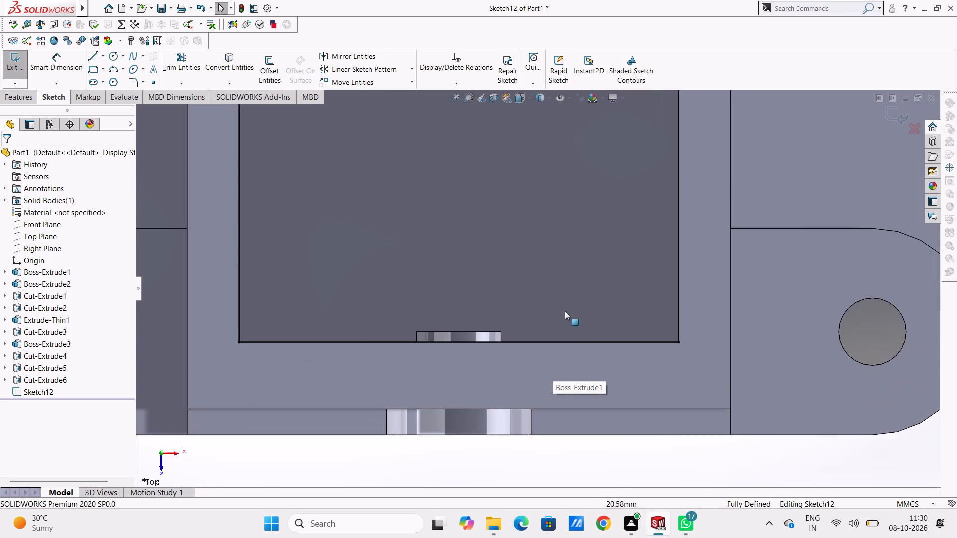
pyautogui.scroll(-3, 540, 343)
pyautogui.moveTo(529, 297); pyautogui.dragTo(539, 316, button='middle')
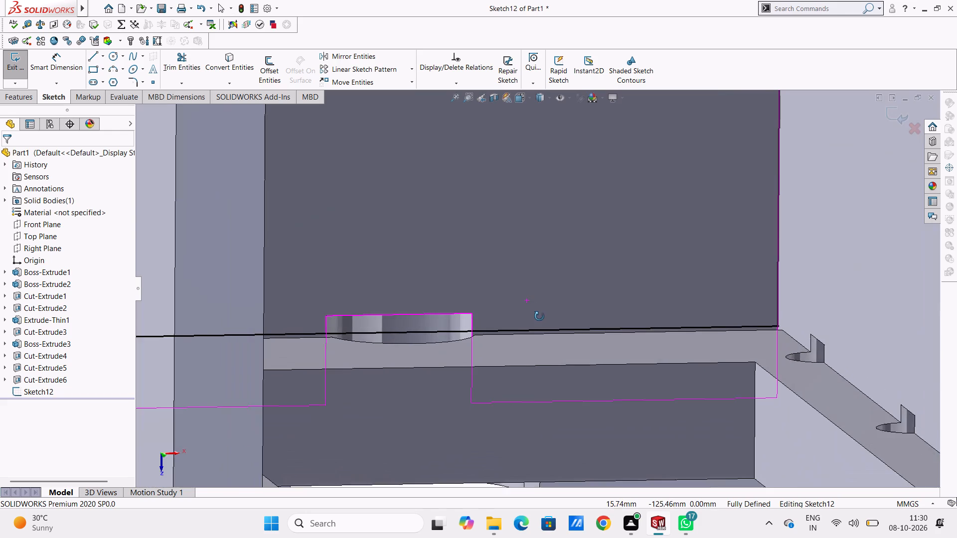
pyautogui.moveTo(539, 316); pyautogui.dragTo(533, 320, button='middle')
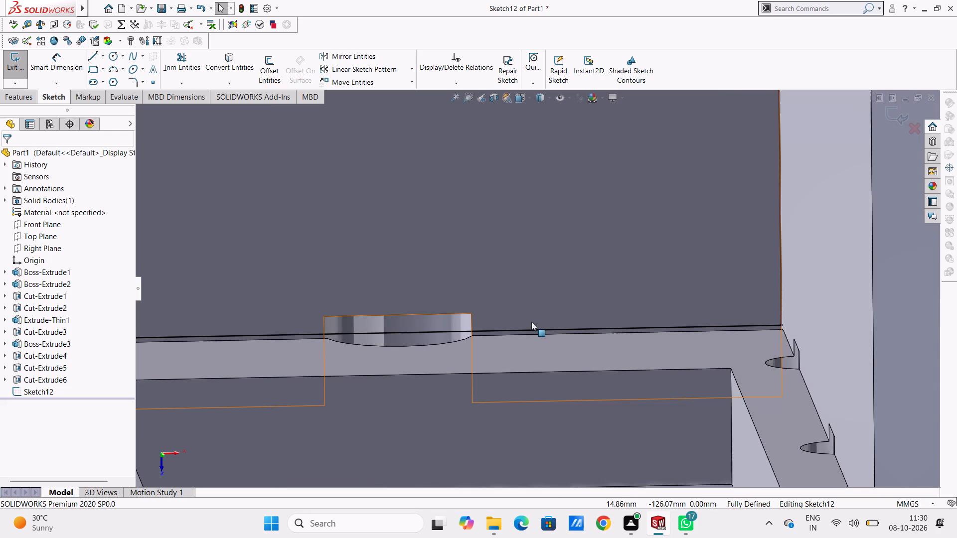
pyautogui.scroll(4, 531, 322)
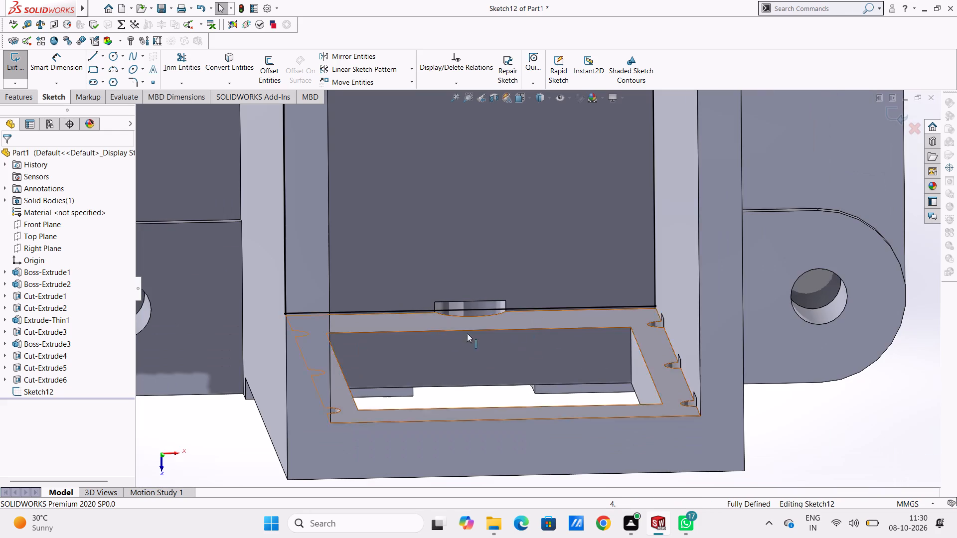
# Cut-extrude the cavity floor rectangle to a blind depth of 7.5 mm.
pyautogui.click(28, 98)
pyautogui.click(171, 67)
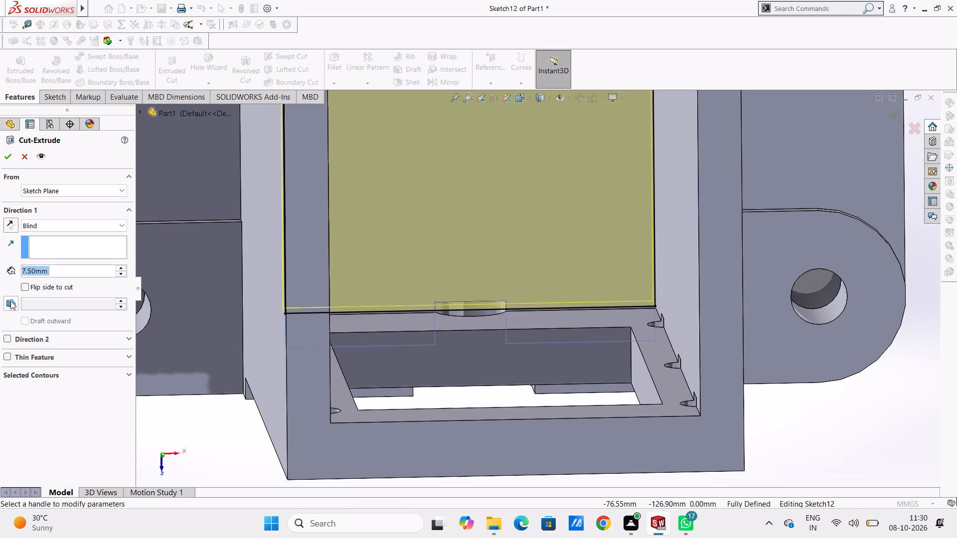
pyautogui.click(9, 154)
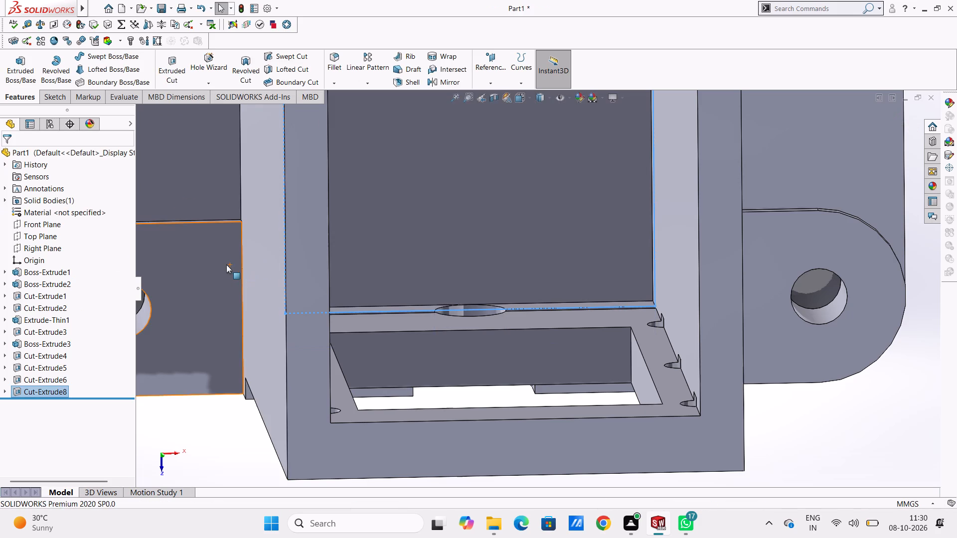
pyautogui.click(226, 265)
# Examine the narrow ledge beside the boss hole along the cavity's front inner wall.
pyautogui.scroll(3, 224, 288)
pyautogui.click(196, 288)
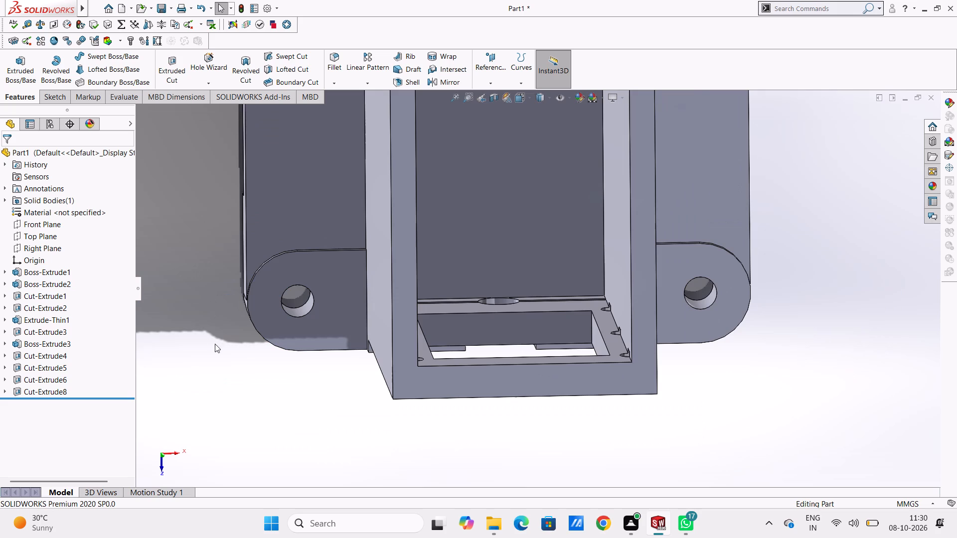
pyautogui.moveTo(202, 331); pyautogui.dragTo(185, 336, button='middle')
pyautogui.scroll(-4, 458, 332)
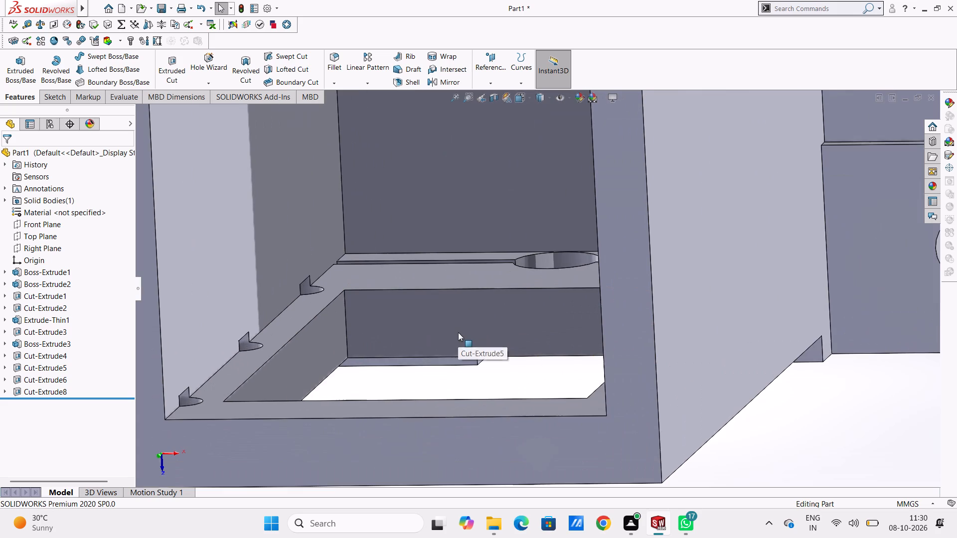
pyautogui.scroll(-4, 463, 310)
pyautogui.moveTo(483, 299); pyautogui.dragTo(492, 298, button='middle')
pyautogui.scroll(4, 488, 297)
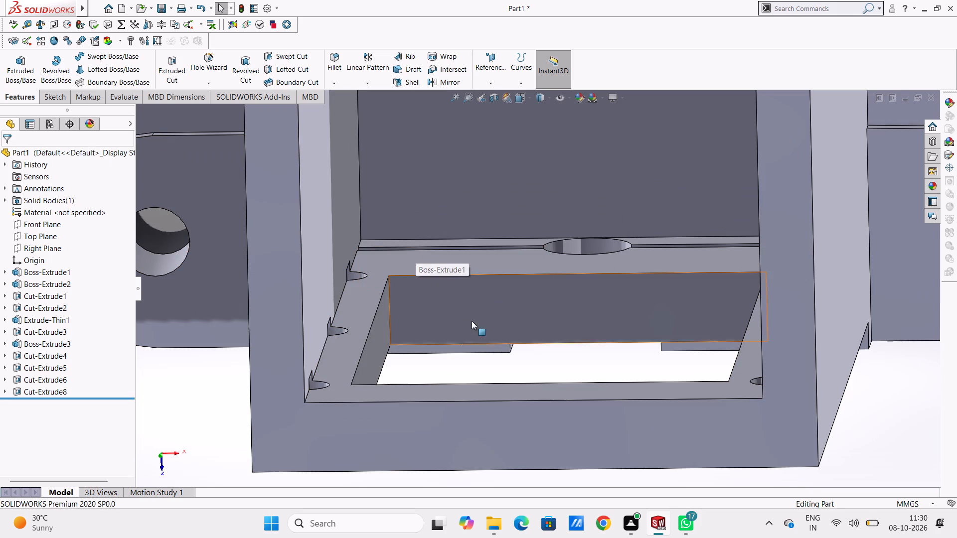
pyautogui.scroll(-4, 498, 251)
pyautogui.click(495, 257)
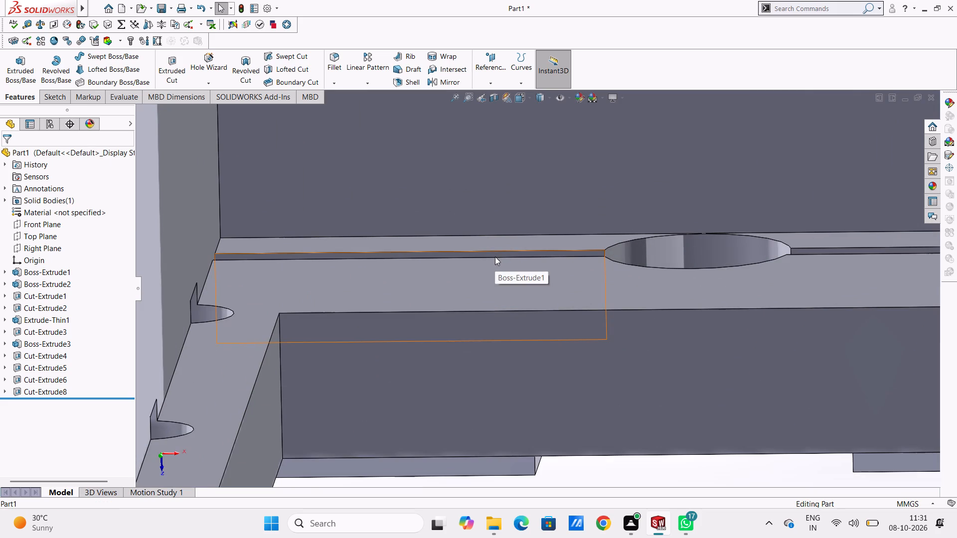
# On the narrow ledge along the cavity's front wall, sketch a thin corner rectangle about 85 mm by 0.31 mm, spanning between the side walls.
pyautogui.click(537, 231)
pyautogui.click(501, 238)
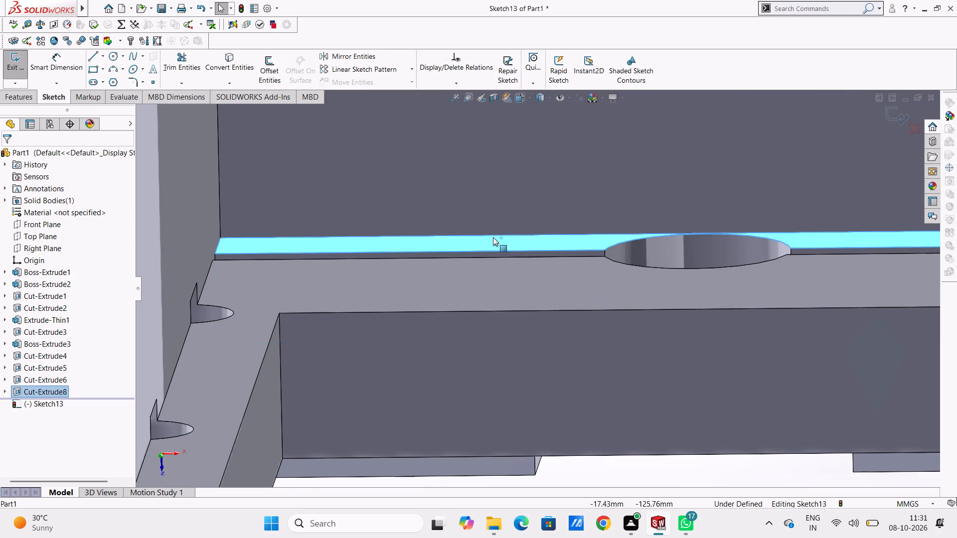
pyautogui.click(172, 143)
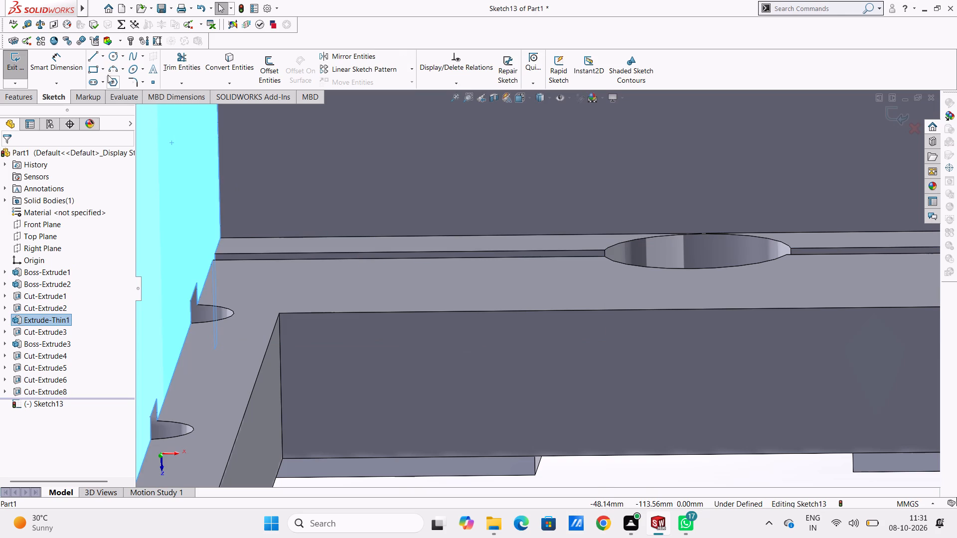
pyautogui.click(96, 69)
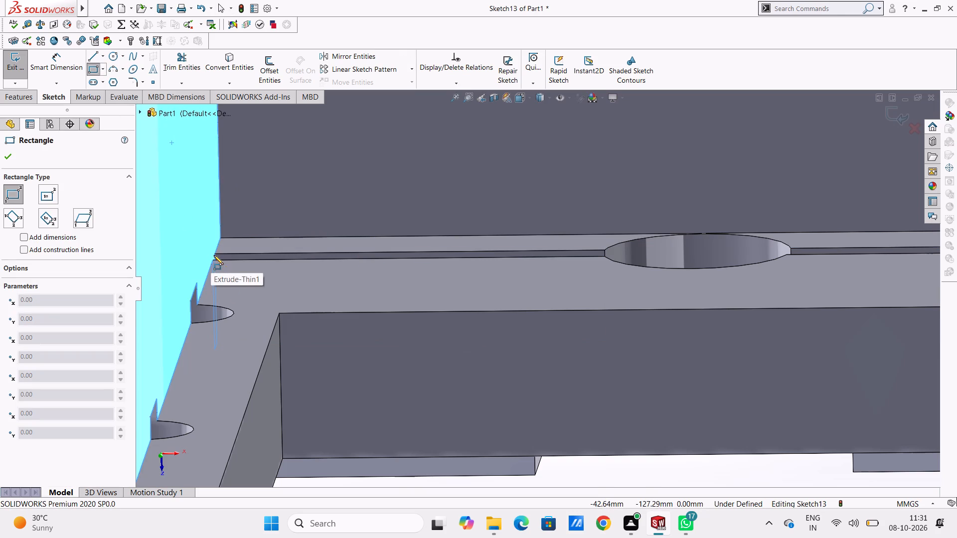
pyautogui.click(214, 254)
pyautogui.scroll(4, 541, 276)
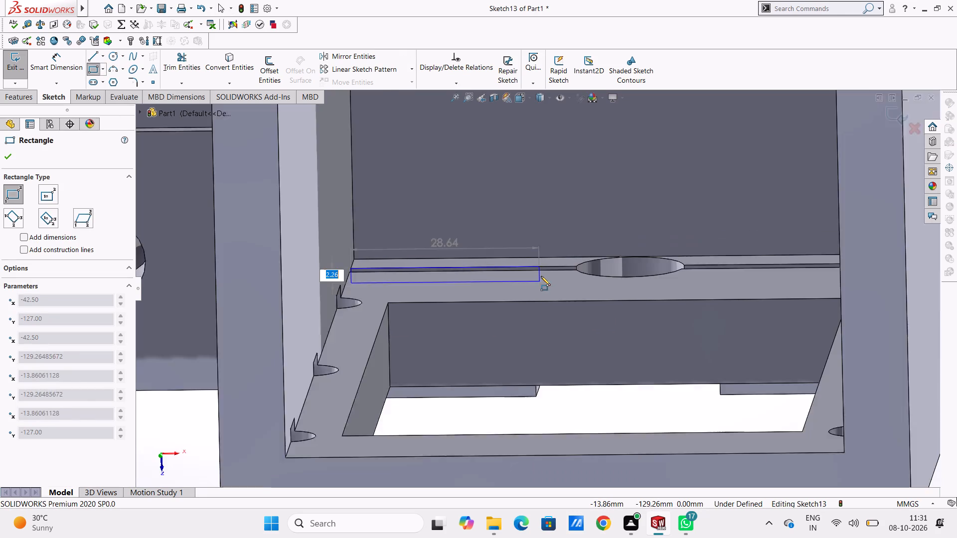
pyautogui.scroll(2, 652, 291)
pyautogui.moveTo(658, 291); pyautogui.dragTo(669, 288, button='middle')
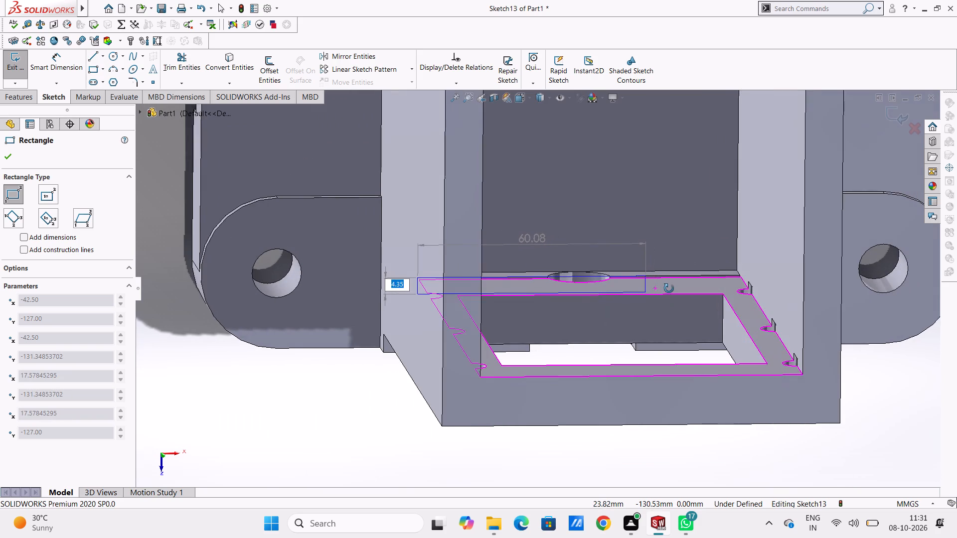
pyautogui.moveTo(669, 288); pyautogui.dragTo(667, 288, button='middle')
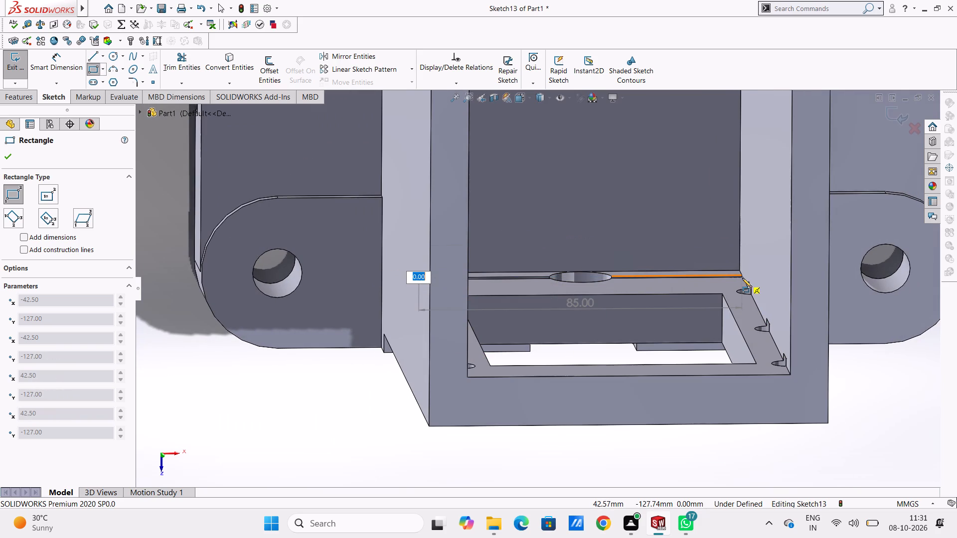
pyautogui.scroll(-5, 742, 278)
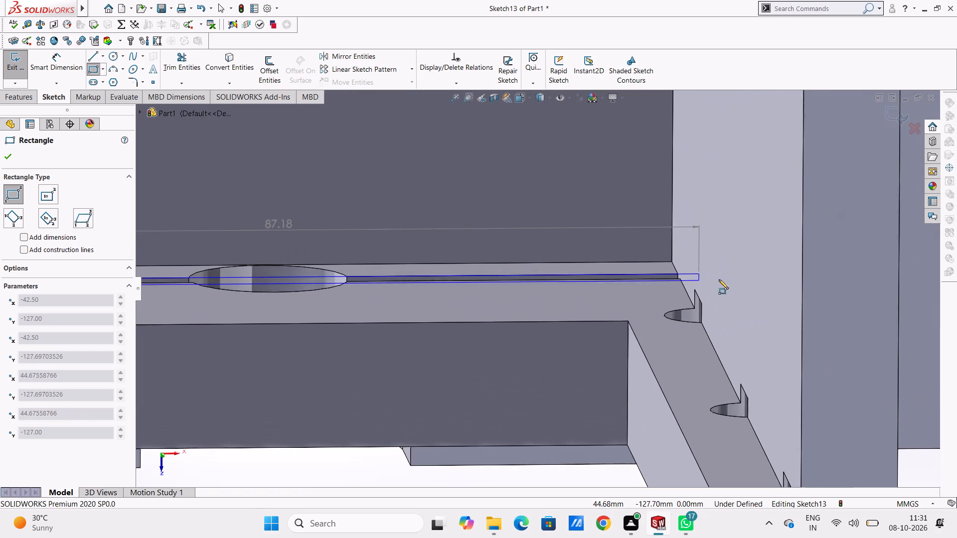
pyautogui.moveTo(710, 283); pyautogui.dragTo(703, 284, button='middle')
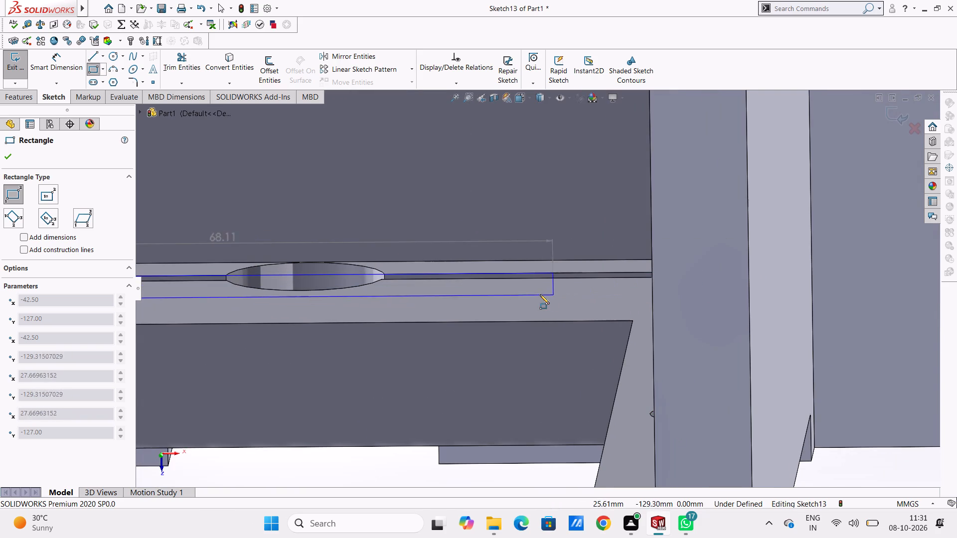
pyautogui.scroll(4, 527, 293)
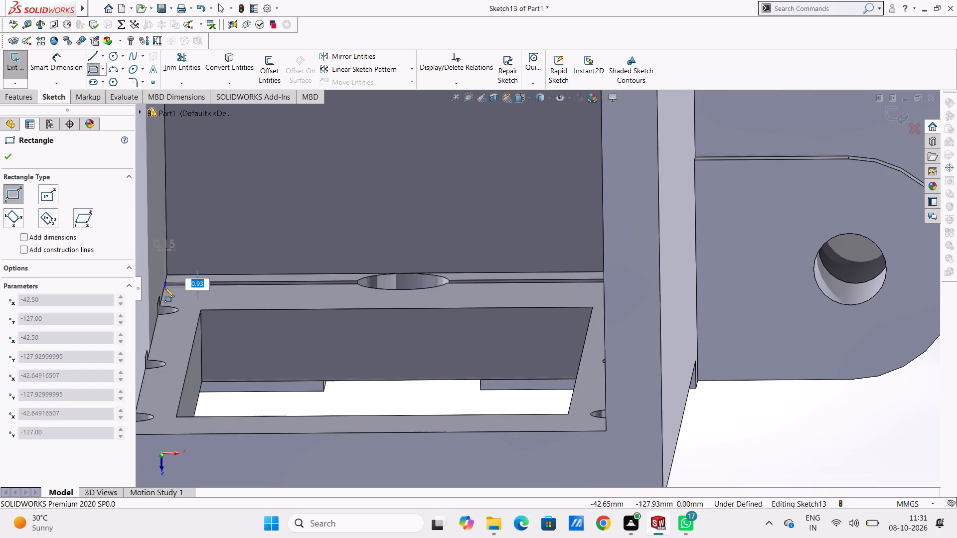
pyautogui.moveTo(164, 287); pyautogui.dragTo(167, 277, button='middle')
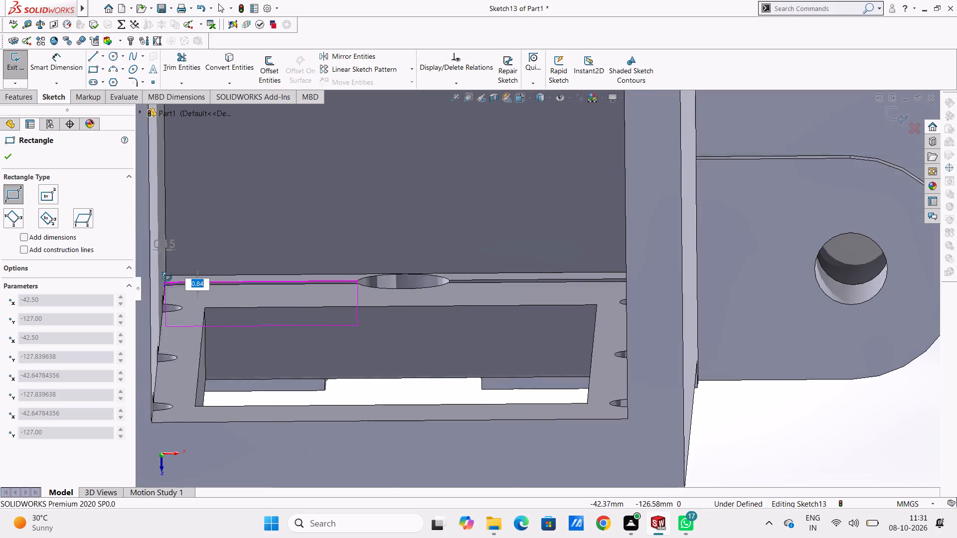
pyautogui.moveTo(167, 277); pyautogui.dragTo(164, 273, button='middle')
pyautogui.scroll(-3, 203, 281)
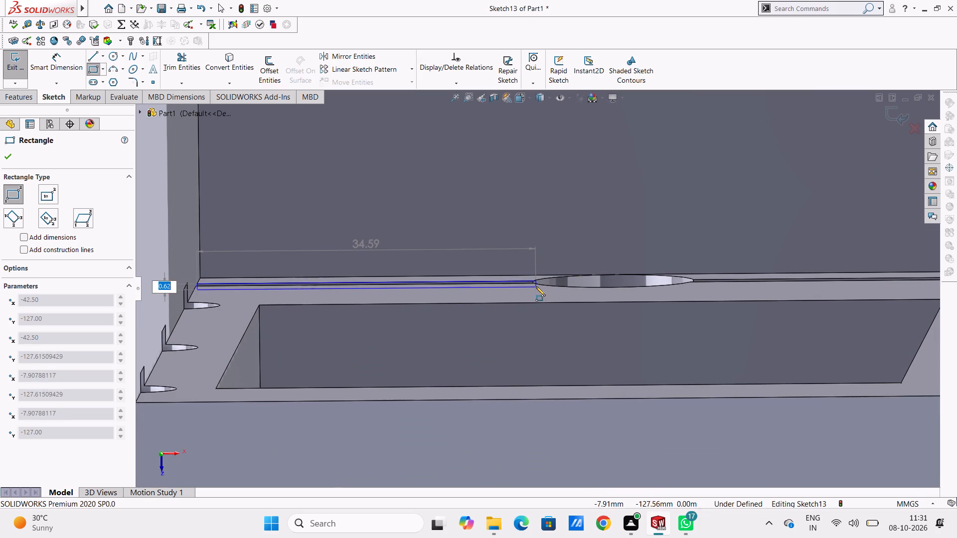
pyautogui.scroll(-3, 534, 284)
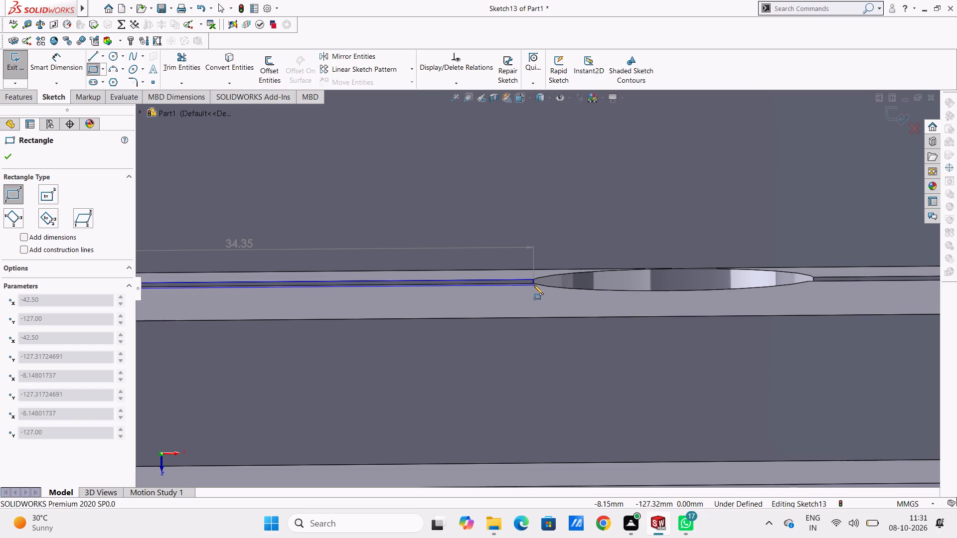
pyautogui.scroll(-5, 534, 285)
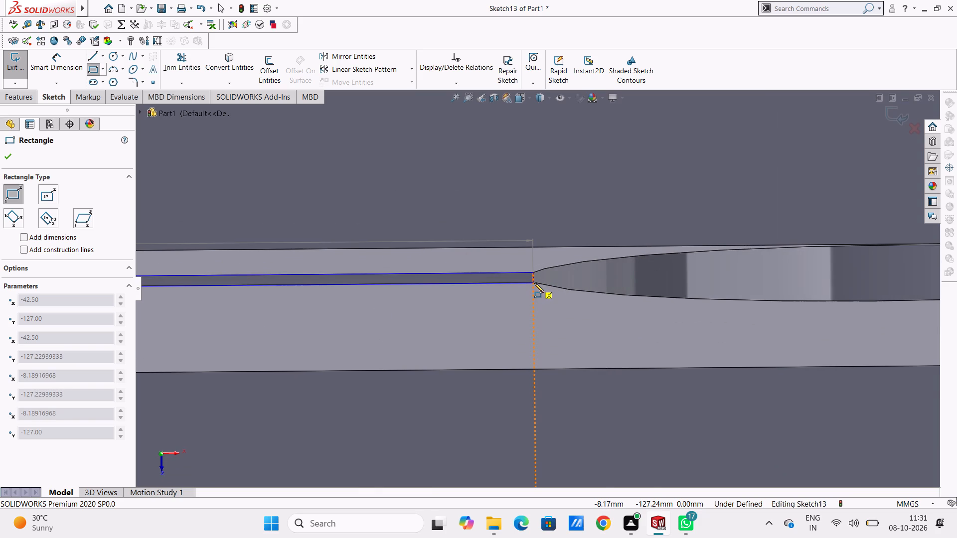
pyautogui.scroll(8, 533, 283)
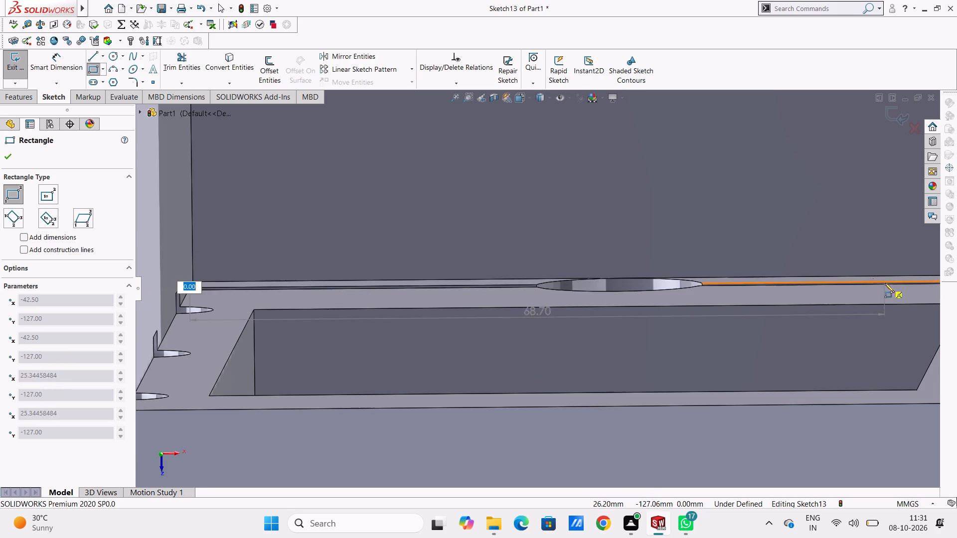
pyautogui.scroll(3, 885, 283)
pyautogui.moveTo(770, 269); pyautogui.dragTo(775, 272, button='middle')
pyautogui.scroll(-5, 852, 285)
pyautogui.scroll(-4, 778, 294)
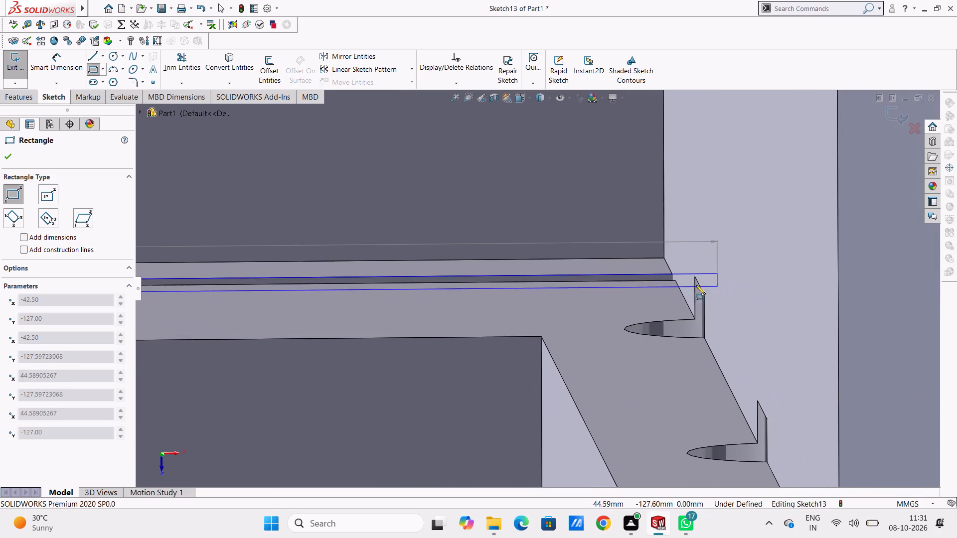
pyautogui.scroll(-4, 685, 284)
pyautogui.scroll(-5, 644, 277)
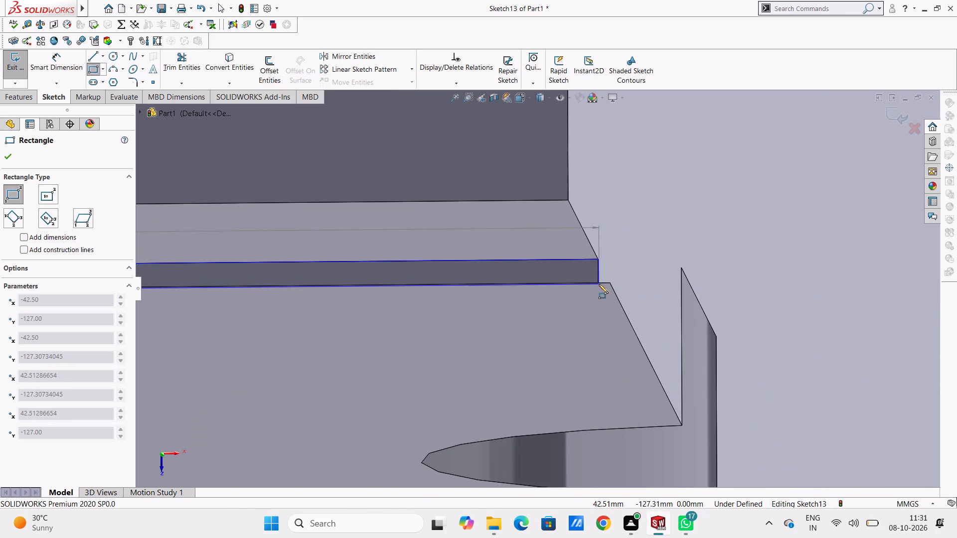
pyautogui.click(599, 284)
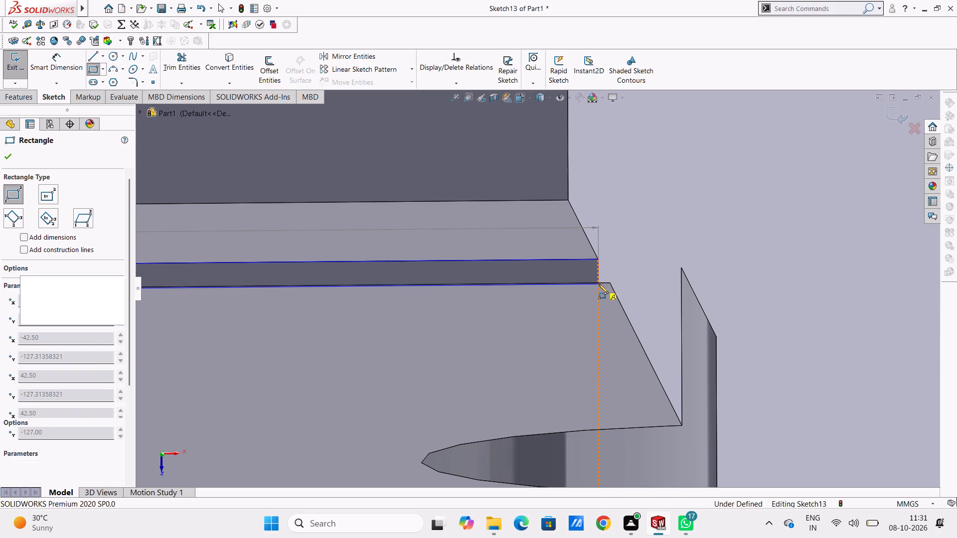
pyautogui.press('Escape')
pyautogui.press('Escape')
pyautogui.press('Escape')
# Cut-extrude the thin strip rectangle to a blind depth of 7.5 mm.
pyautogui.scroll(4, 599, 284)
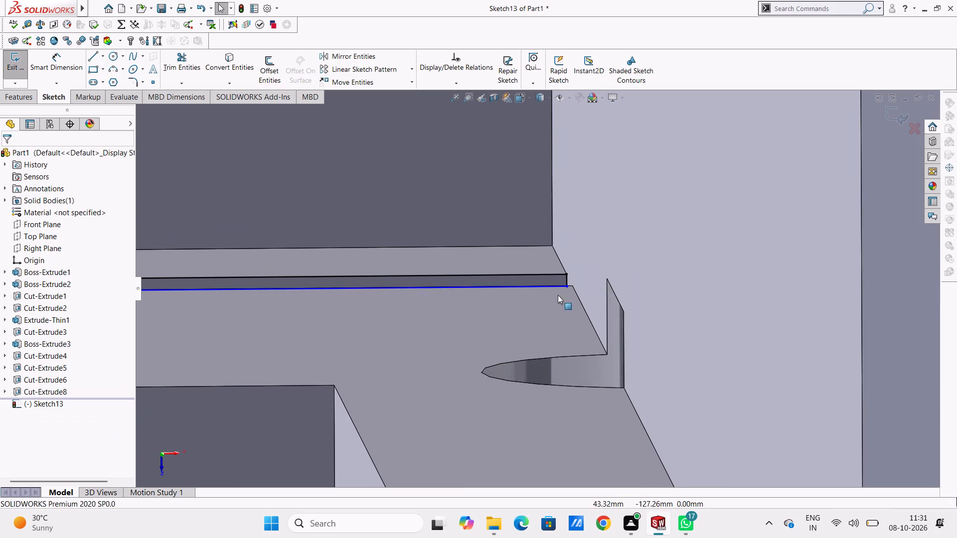
pyautogui.scroll(4, 486, 284)
pyautogui.middleClick(451, 306)
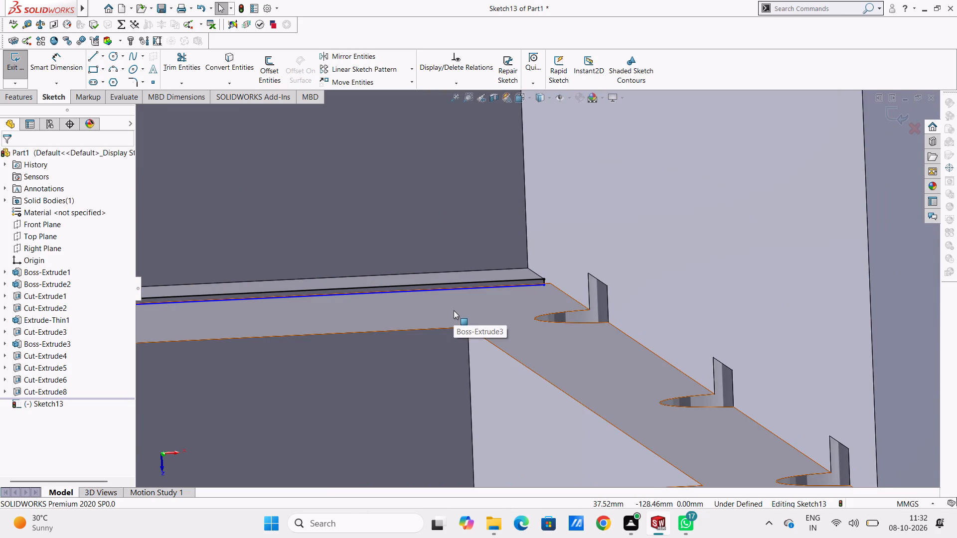
pyautogui.scroll(8, 454, 310)
pyautogui.moveTo(384, 318); pyautogui.dragTo(377, 319, button='middle')
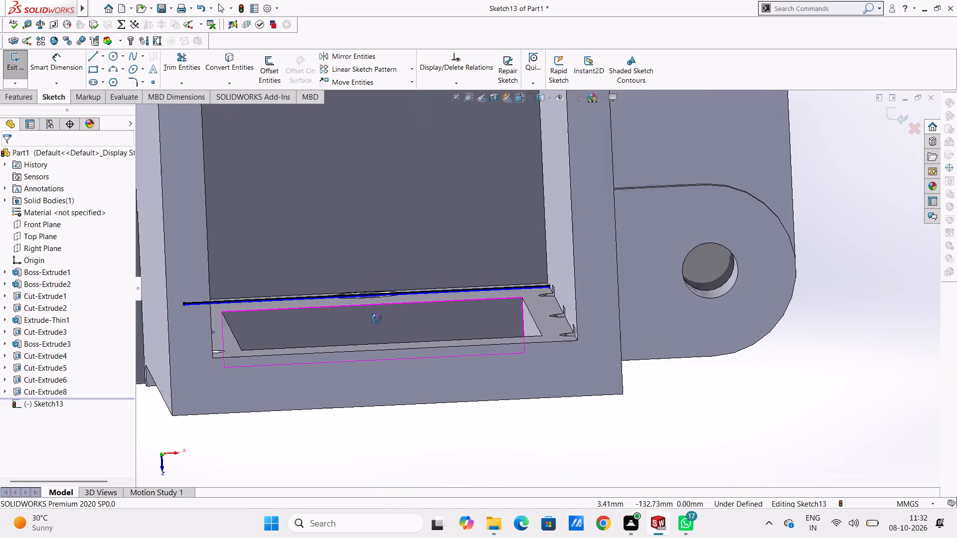
pyautogui.moveTo(377, 319); pyautogui.dragTo(367, 296, button='middle')
pyautogui.scroll(4, 366, 312)
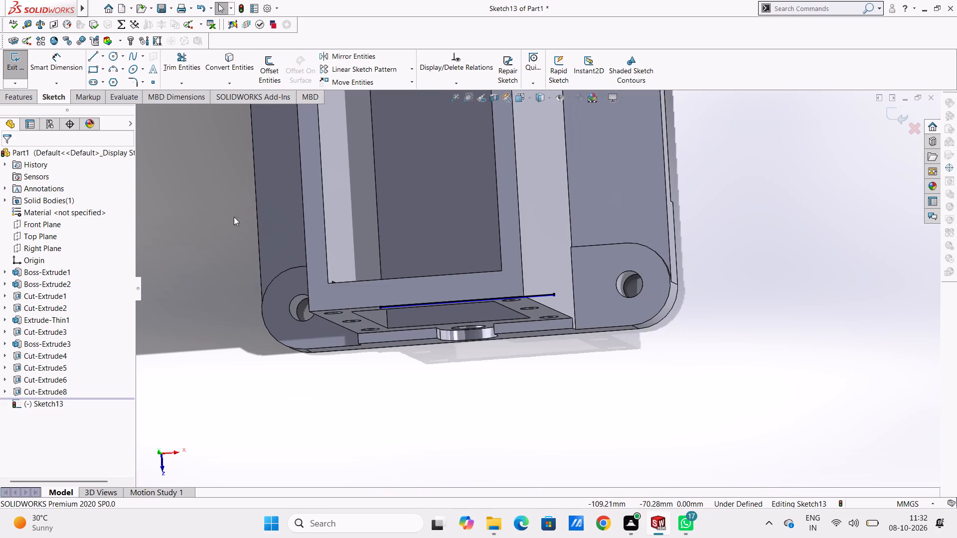
pyautogui.click(23, 97)
pyautogui.click(174, 63)
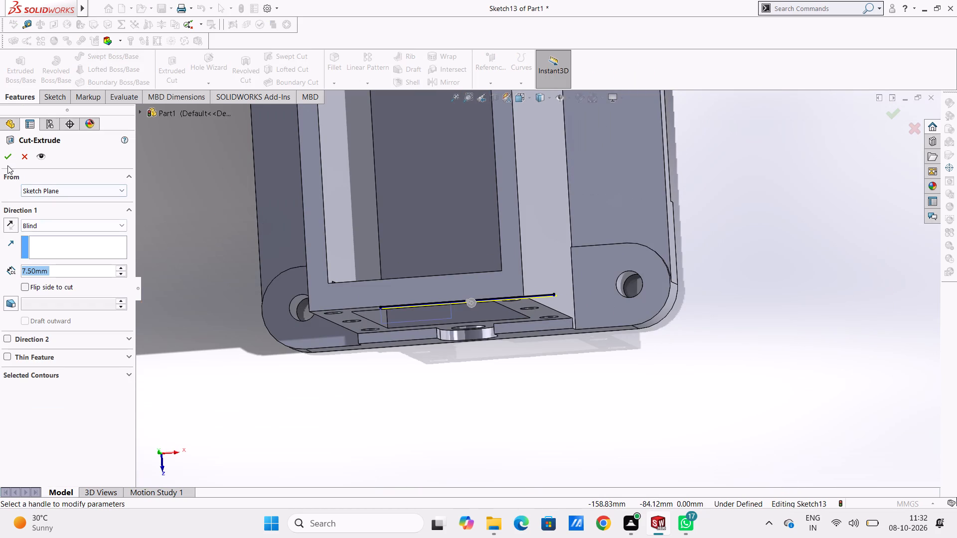
pyautogui.click(7, 156)
pyautogui.click(211, 195)
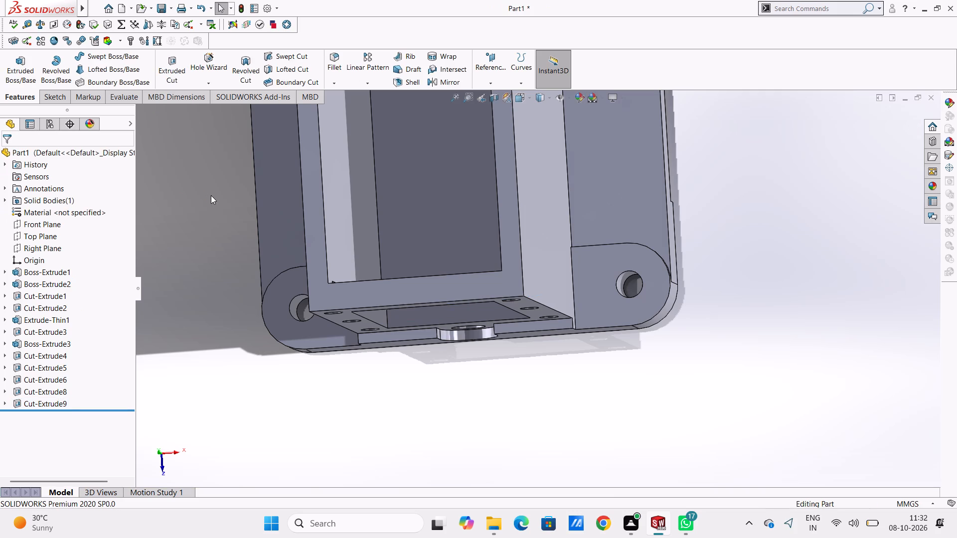
# Examine the ledge and boss hole area along the cavity's front wall after the strip cut.
pyautogui.moveTo(209, 191); pyautogui.dragTo(217, 225, button='middle')
pyautogui.scroll(-4, 425, 302)
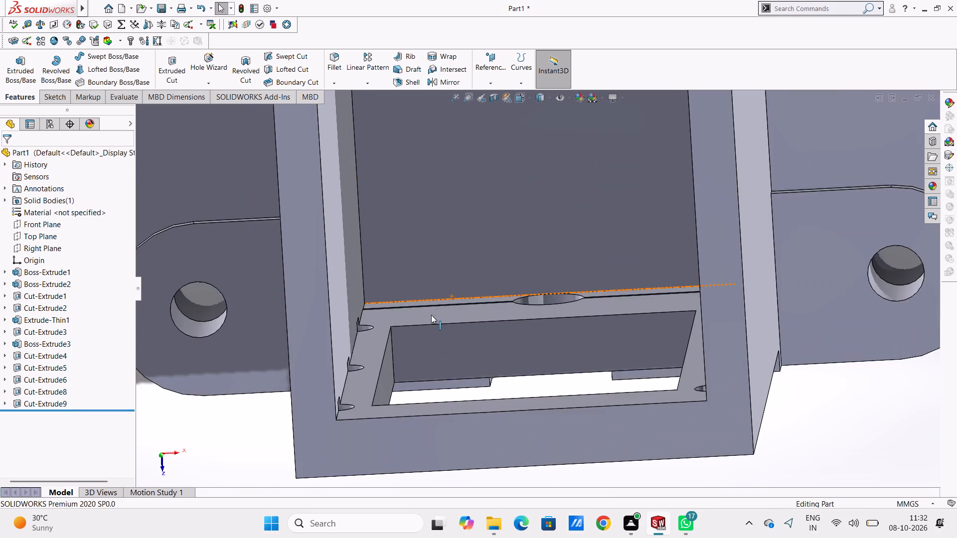
pyautogui.scroll(-5, 438, 315)
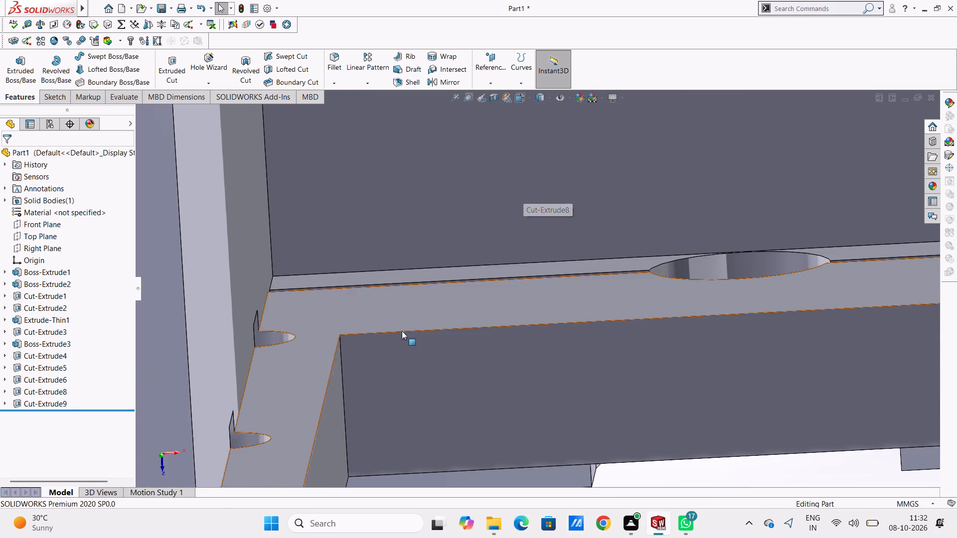
pyautogui.scroll(4, 398, 343)
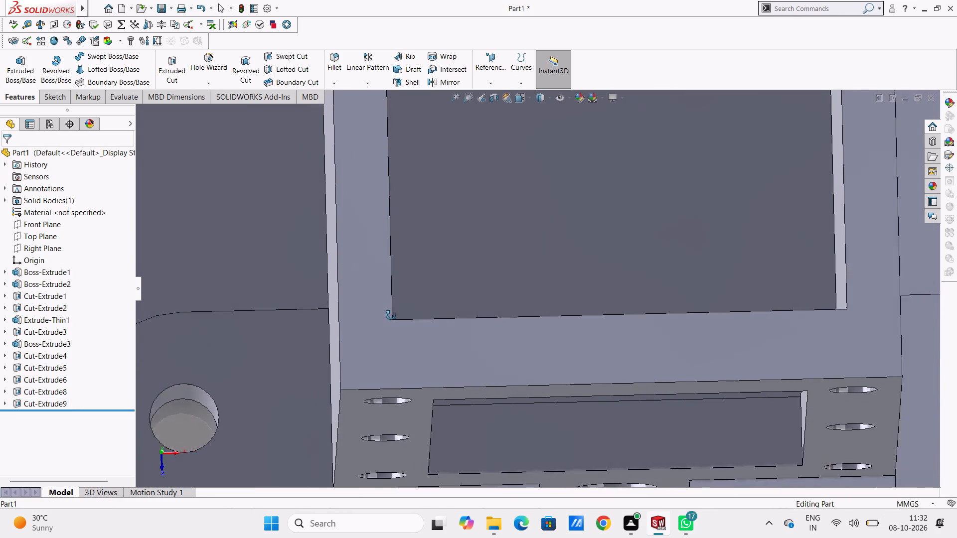
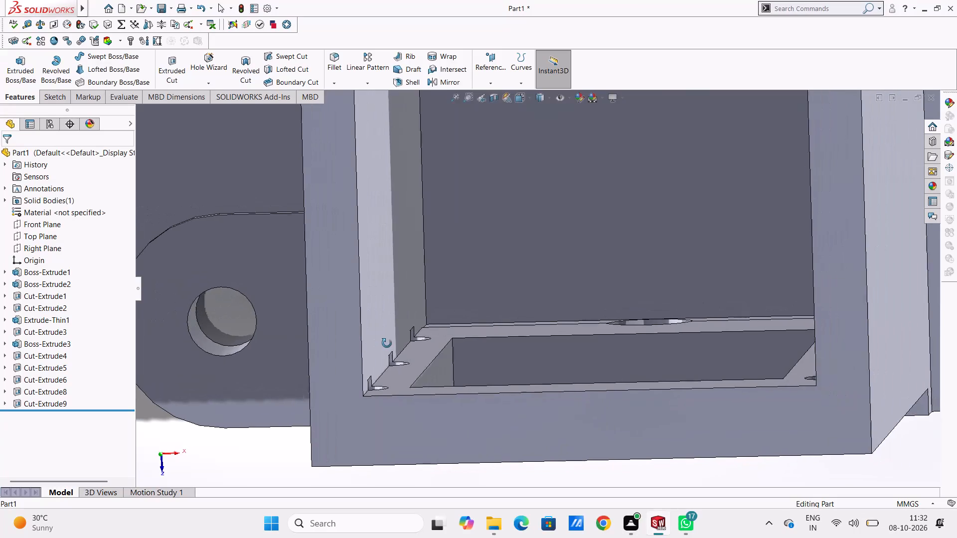
# Examine the housing's overall shape and look through the boss hole in the front face from outside.
pyautogui.scroll(5, 224, 257)
pyautogui.moveTo(299, 207); pyautogui.dragTo(317, 227, button='middle')
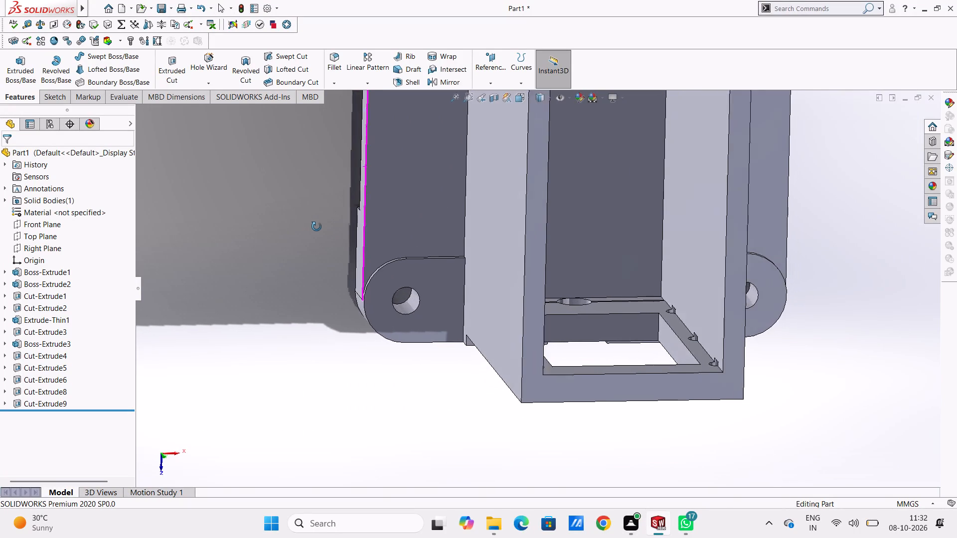
pyautogui.moveTo(317, 227); pyautogui.dragTo(293, 207, button='middle')
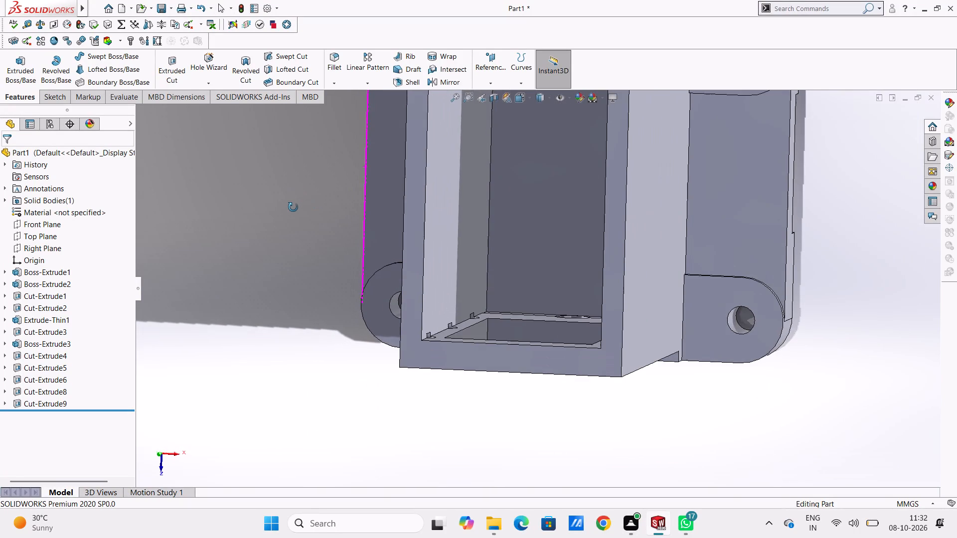
pyautogui.moveTo(293, 207); pyautogui.dragTo(305, 207, button='middle')
pyautogui.scroll(4, 303, 220)
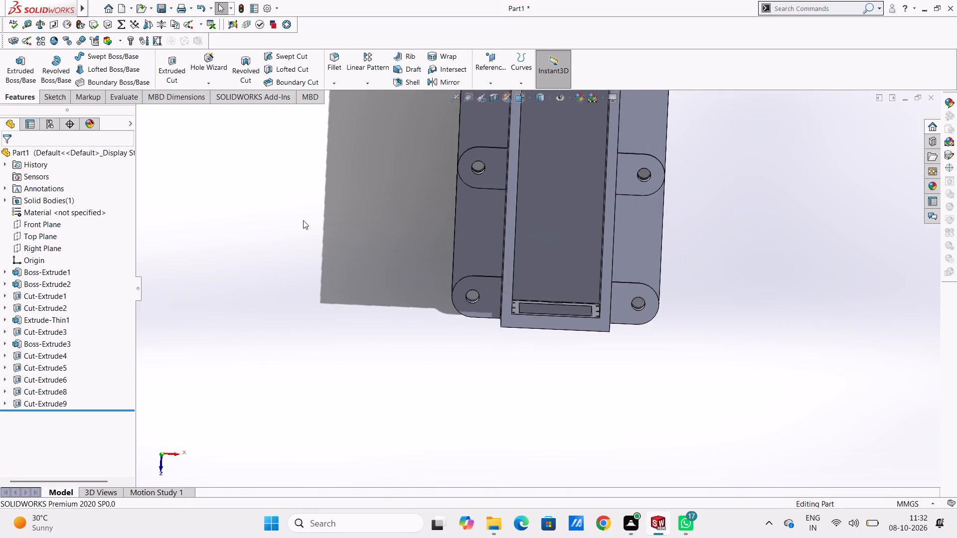
pyautogui.moveTo(340, 307); pyautogui.dragTo(334, 178, button='middle')
pyautogui.scroll(2, 384, 291)
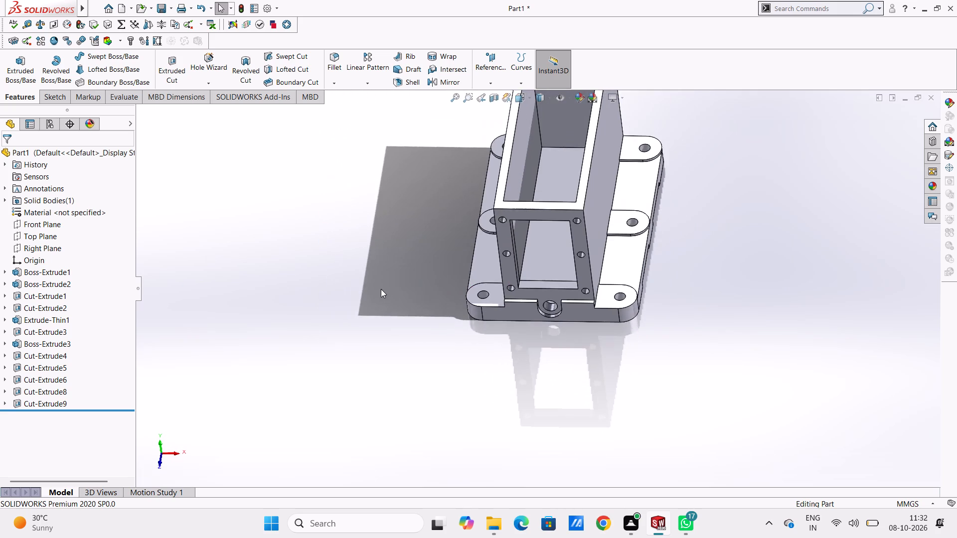
pyautogui.moveTo(380, 289); pyautogui.dragTo(341, 238, button='middle')
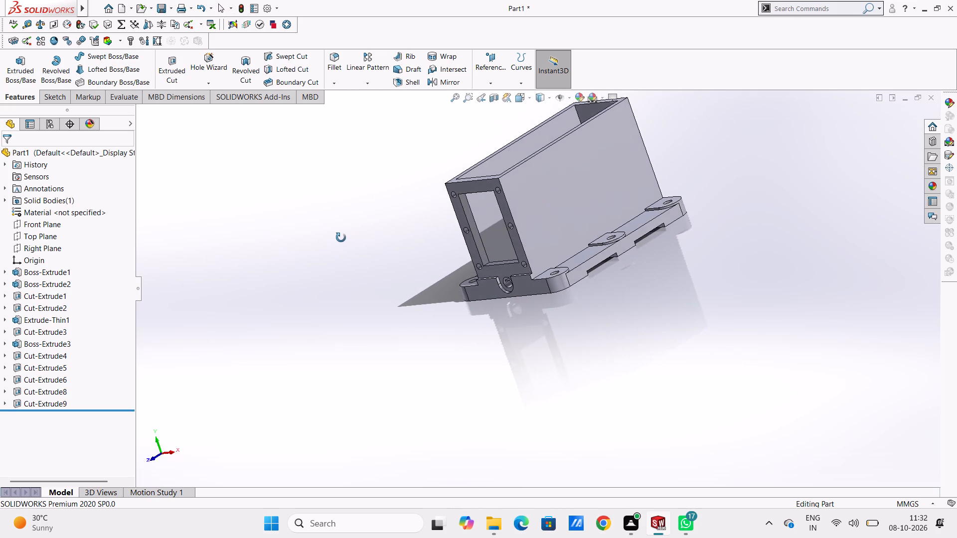
pyautogui.moveTo(341, 238); pyautogui.dragTo(342, 239, button='middle')
pyautogui.scroll(-5, 530, 298)
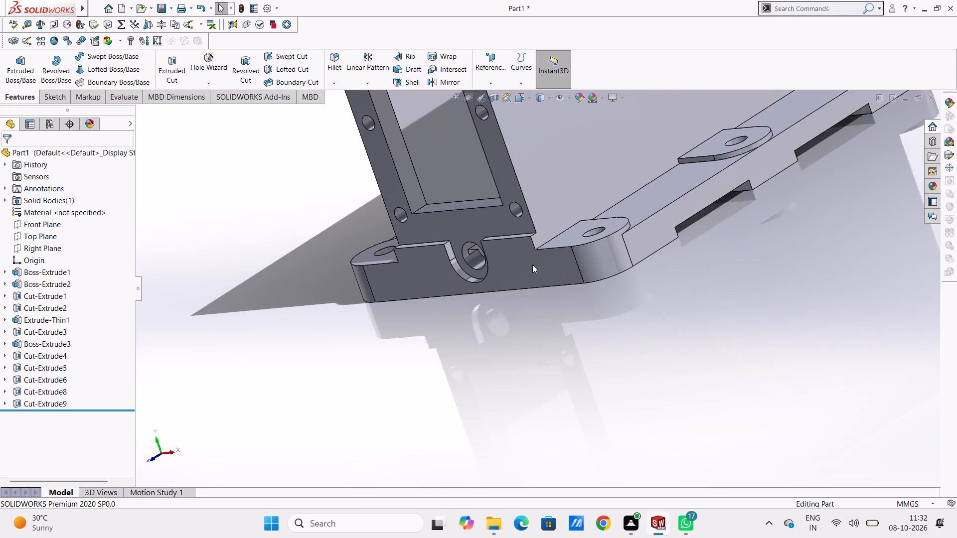
pyautogui.scroll(-5, 529, 228)
pyautogui.moveTo(592, 244); pyautogui.dragTo(598, 220, button='middle')
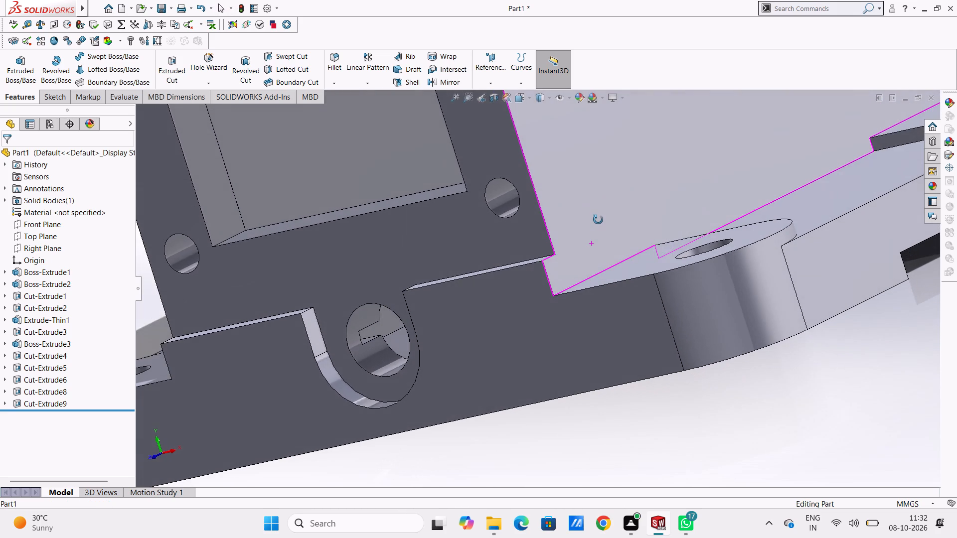
pyautogui.moveTo(598, 220); pyautogui.dragTo(605, 226, button='middle')
pyautogui.scroll(-3, 360, 328)
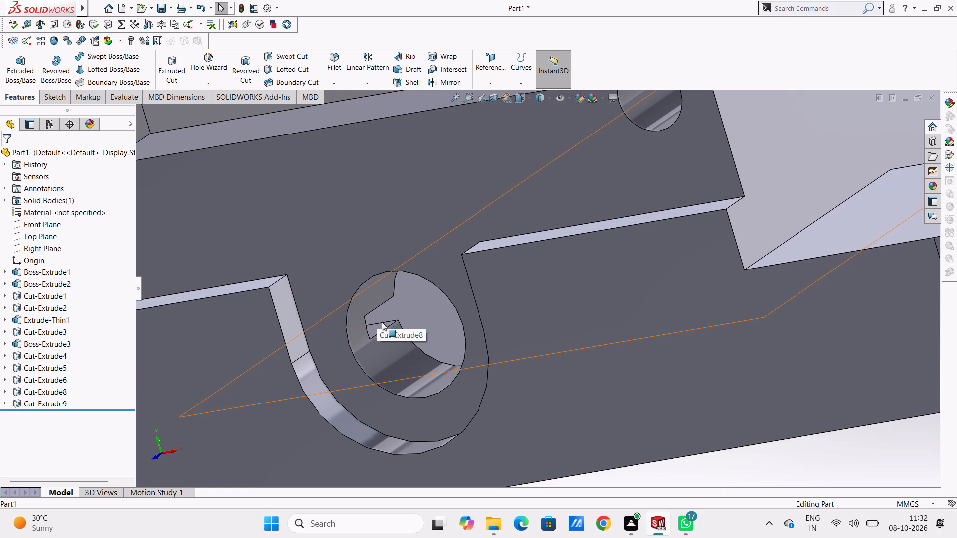
pyautogui.scroll(5, 386, 329)
pyautogui.moveTo(640, 204); pyautogui.dragTo(587, 246, button='middle')
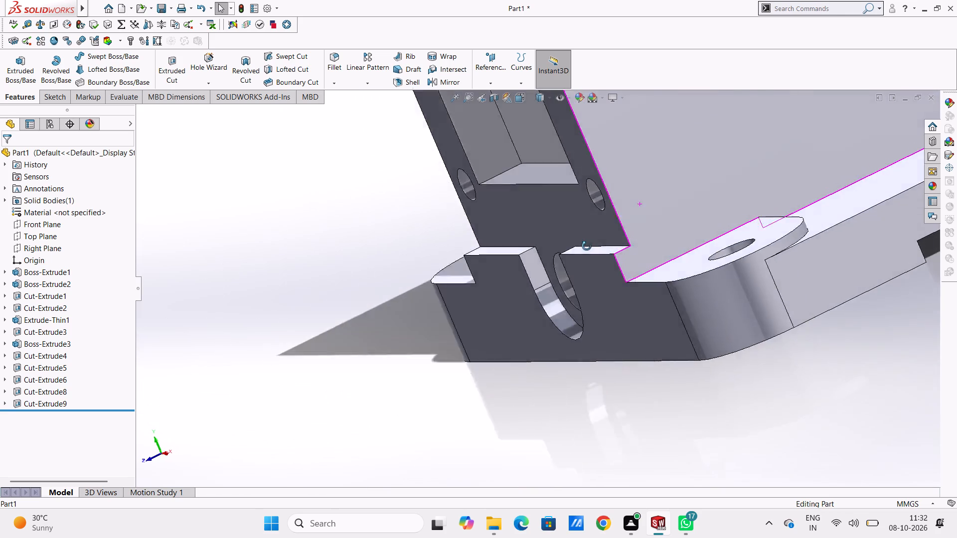
pyautogui.moveTo(587, 246); pyautogui.dragTo(578, 263, button='middle')
pyautogui.scroll(6, 577, 260)
pyautogui.scroll(5, 516, 260)
# Examine the inner end of the boss hole and the stepped ledge beside it inside the cavity.
pyautogui.moveTo(713, 180); pyautogui.dragTo(739, 367, button='middle')
pyautogui.moveTo(644, 210); pyautogui.dragTo(598, 218, button='middle')
pyautogui.scroll(-5, 583, 214)
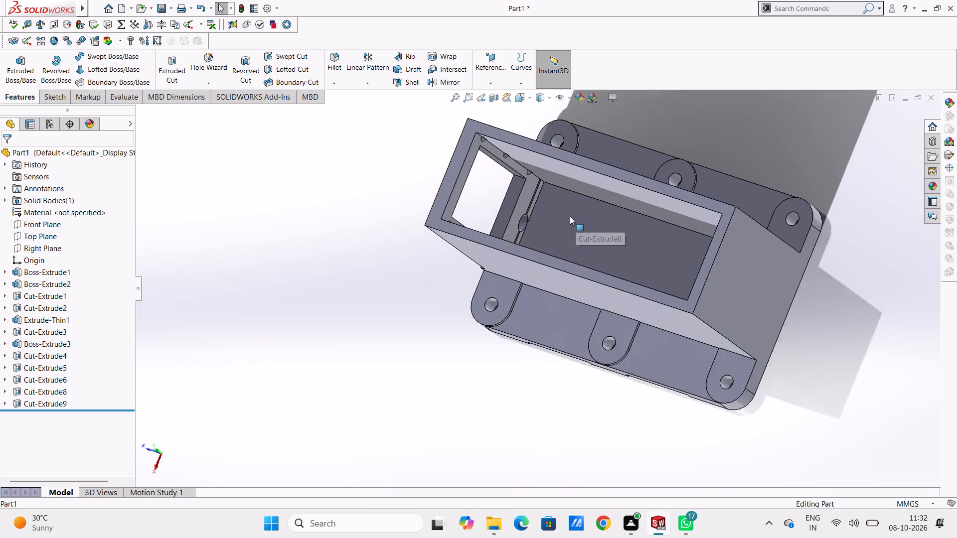
pyautogui.scroll(-3, 568, 219)
pyautogui.moveTo(554, 223); pyautogui.dragTo(529, 210, button='middle')
pyautogui.scroll(-5, 516, 203)
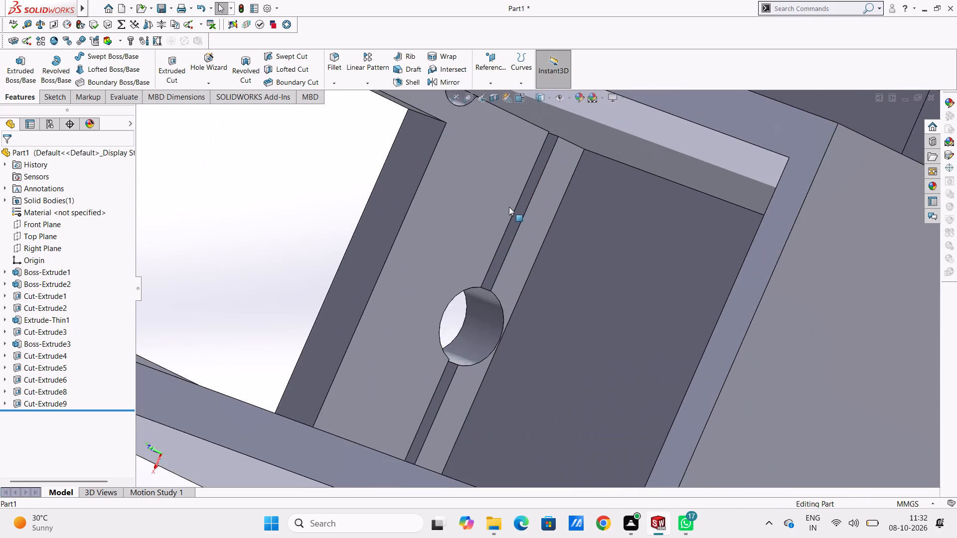
pyautogui.scroll(-1, 509, 207)
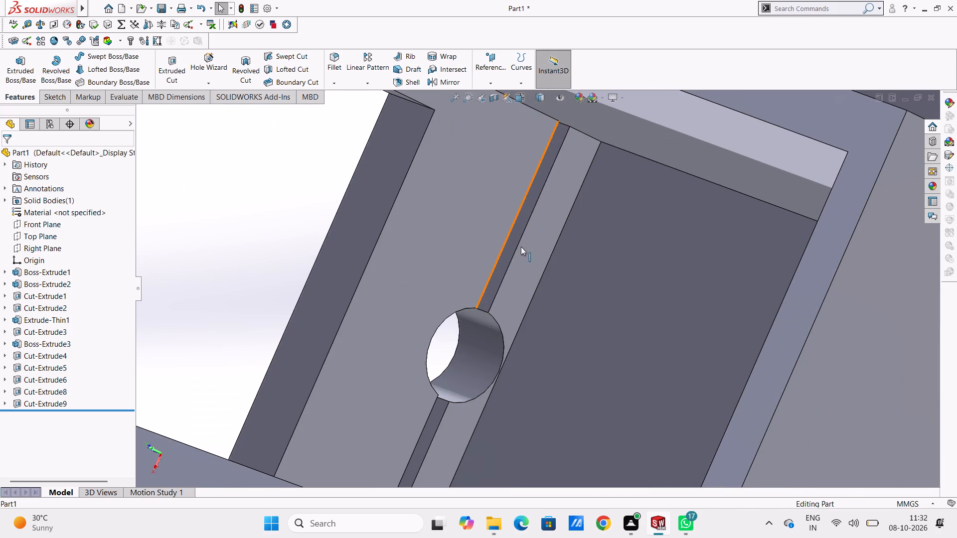
pyautogui.moveTo(537, 250); pyautogui.dragTo(577, 263, button='middle')
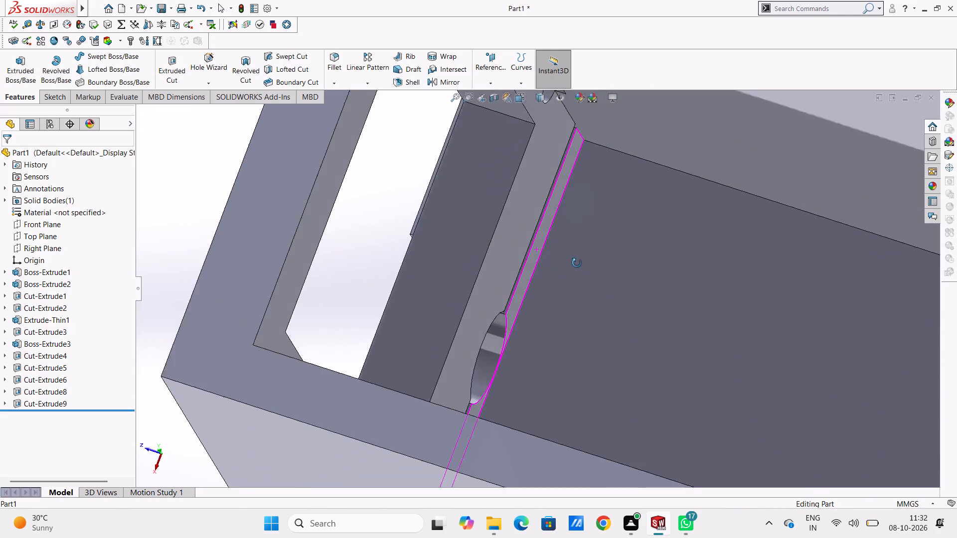
# Examine the front face around the boss hole and its rounded recess from several outside angles.
pyautogui.moveTo(577, 263); pyautogui.dragTo(639, 187, button='middle')
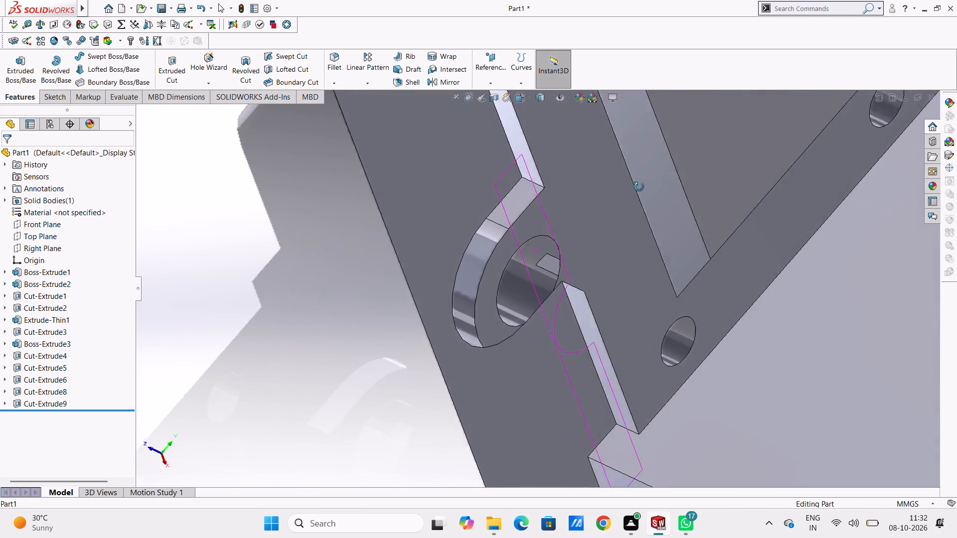
pyautogui.moveTo(639, 187); pyautogui.dragTo(649, 162, button='middle')
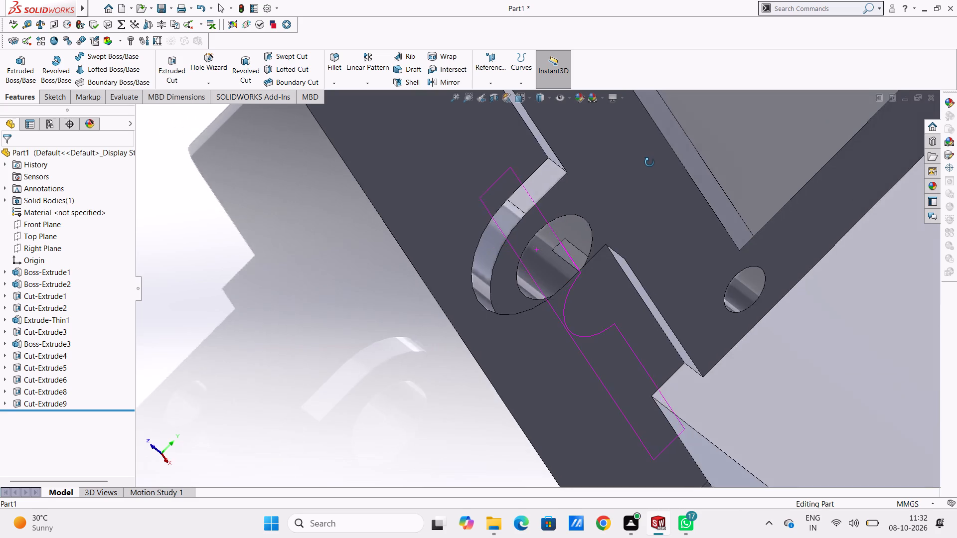
pyautogui.moveTo(649, 162); pyautogui.dragTo(640, 135, button='middle')
pyautogui.scroll(4, 489, 280)
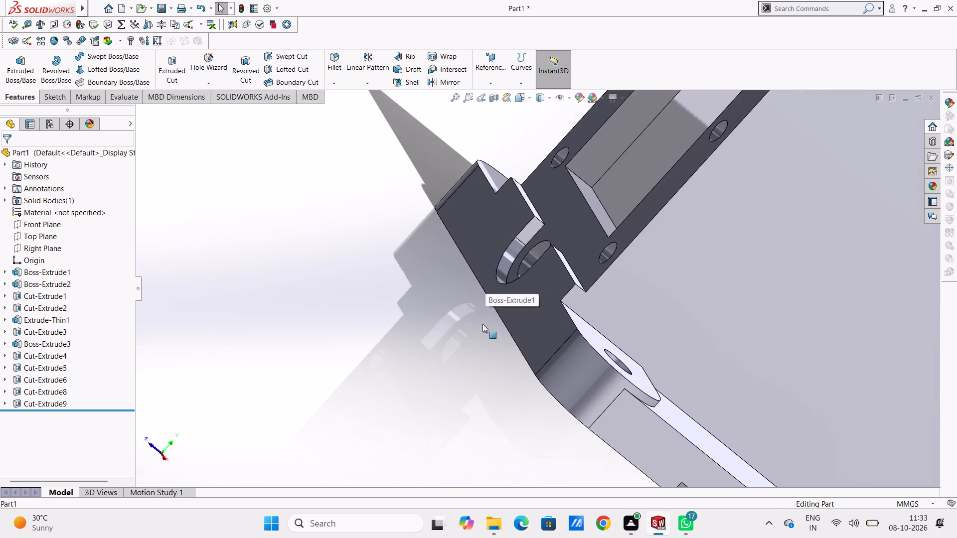
pyautogui.moveTo(482, 322); pyautogui.dragTo(494, 235, button='middle')
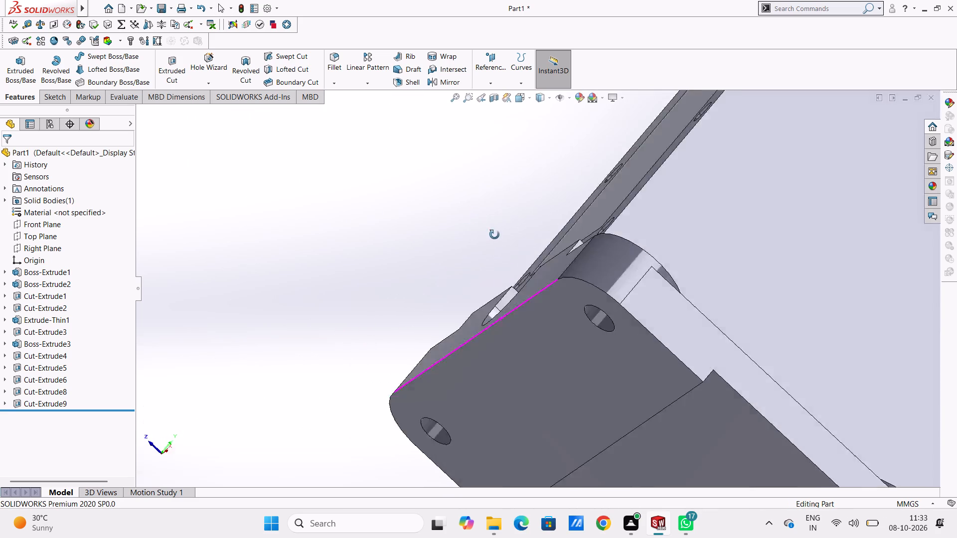
pyautogui.moveTo(494, 235); pyautogui.dragTo(565, 401, button='middle')
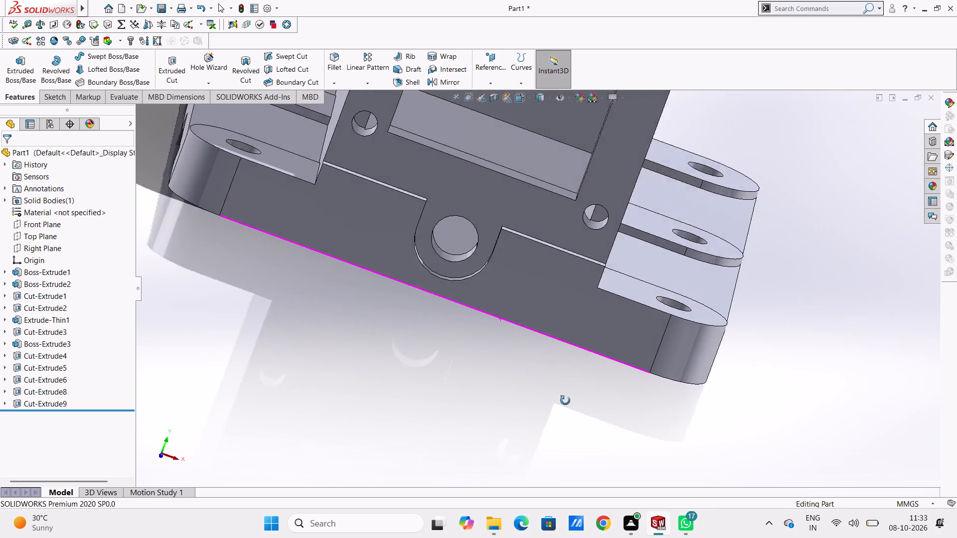
pyautogui.moveTo(565, 401); pyautogui.dragTo(608, 418, button='middle')
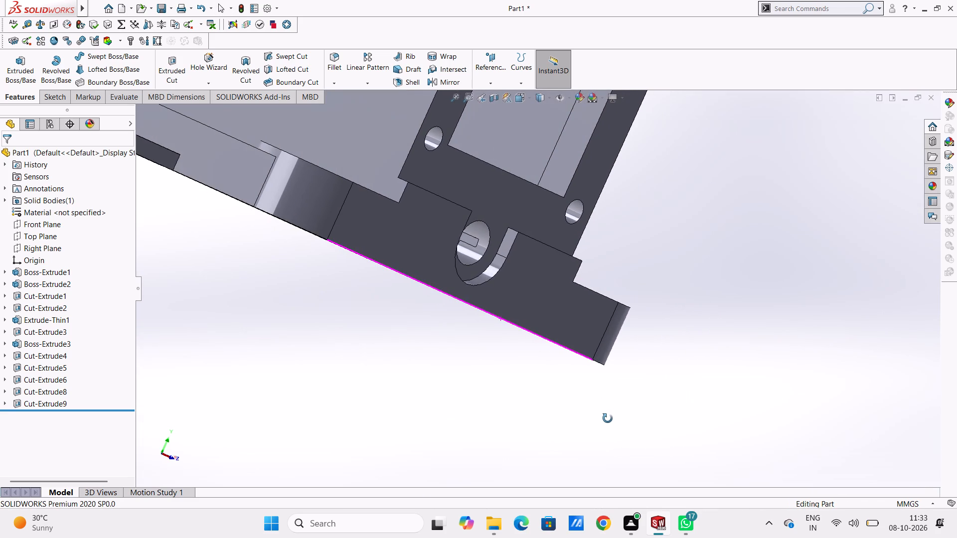
pyautogui.moveTo(608, 418); pyautogui.dragTo(605, 421, button='middle')
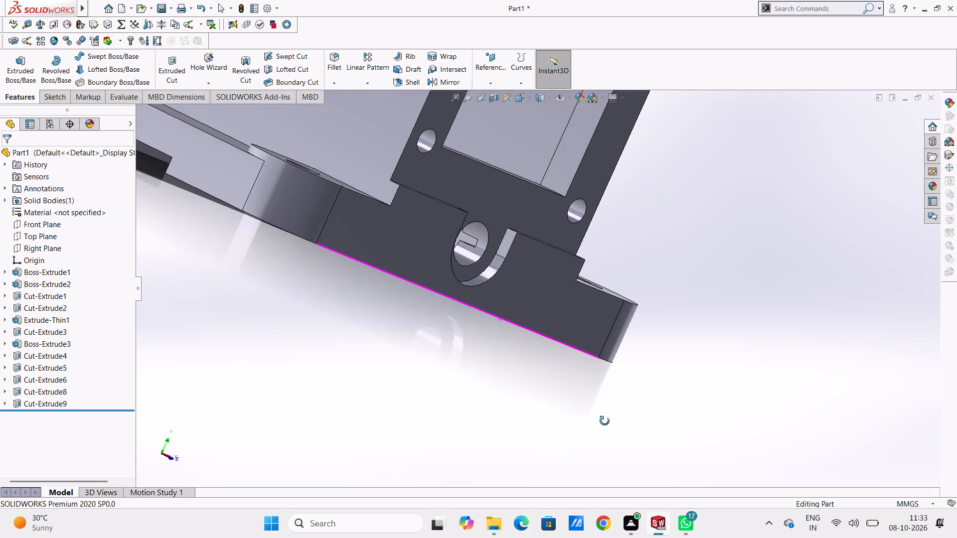
pyautogui.moveTo(605, 421); pyautogui.dragTo(601, 422, button='middle')
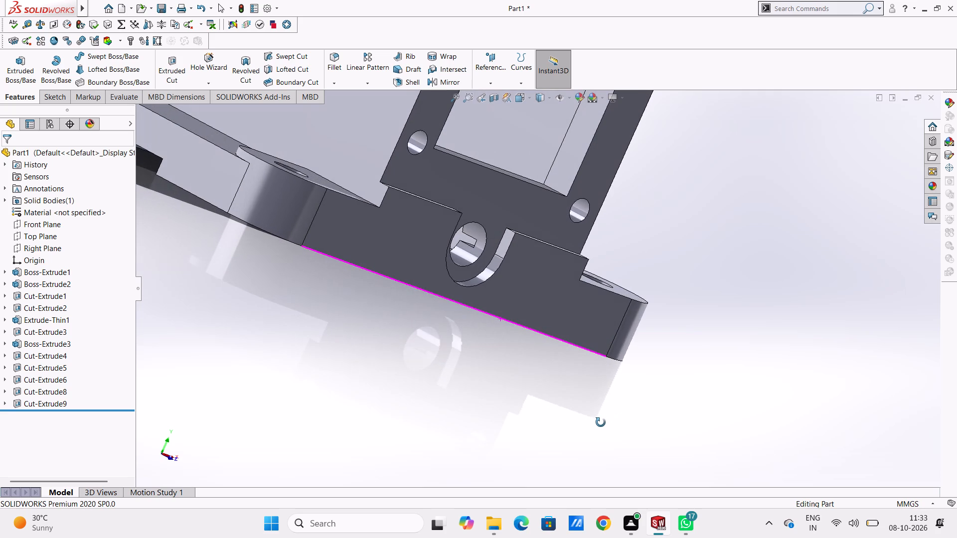
pyautogui.moveTo(601, 422); pyautogui.dragTo(528, 382, button='middle')
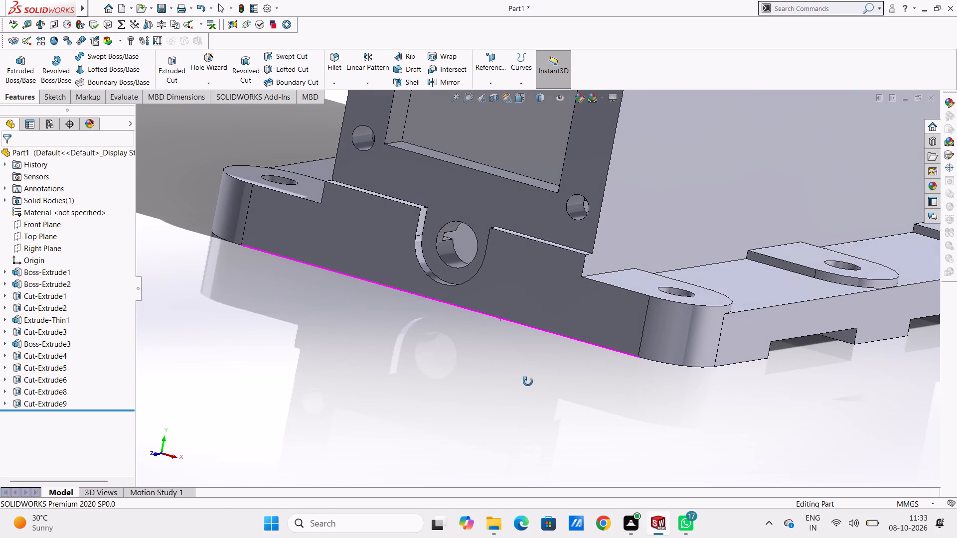
pyautogui.moveTo(528, 382); pyautogui.dragTo(528, 382, button='middle')
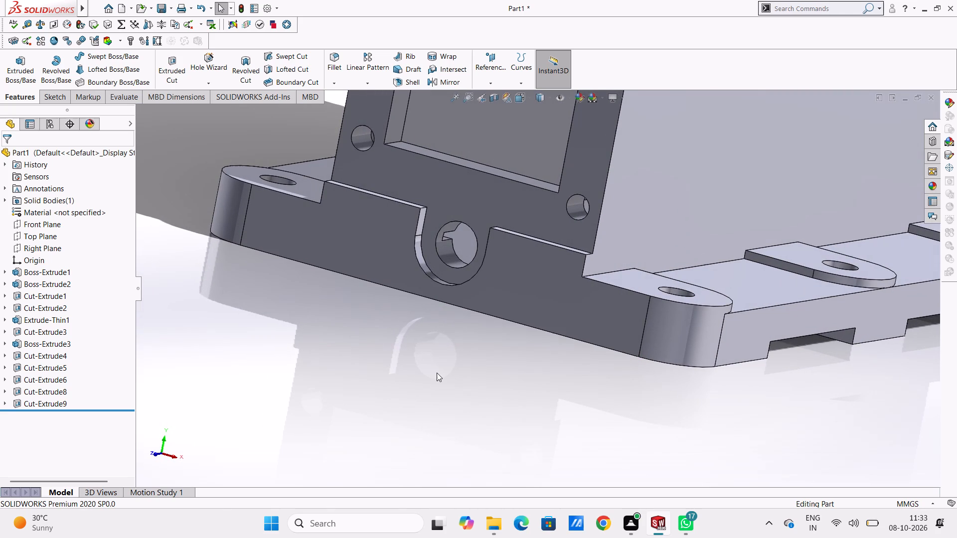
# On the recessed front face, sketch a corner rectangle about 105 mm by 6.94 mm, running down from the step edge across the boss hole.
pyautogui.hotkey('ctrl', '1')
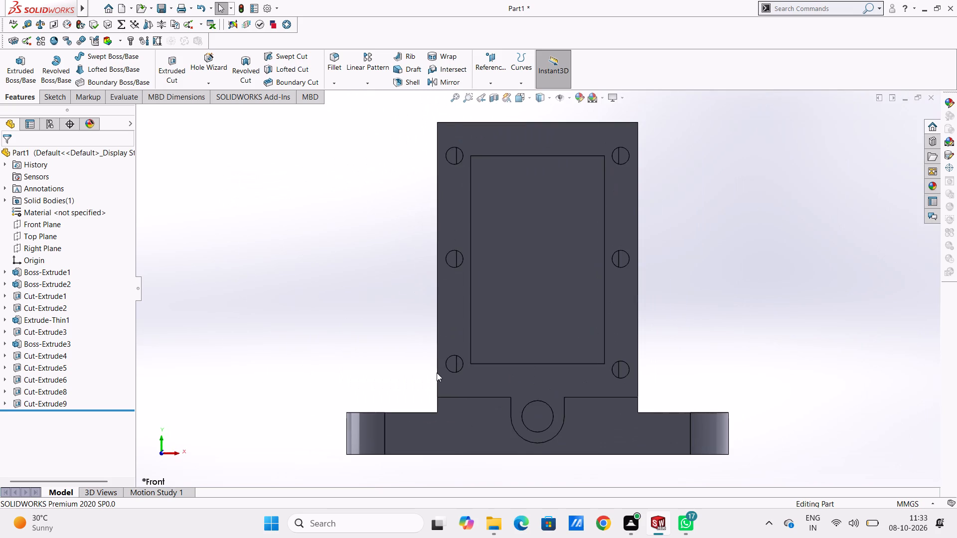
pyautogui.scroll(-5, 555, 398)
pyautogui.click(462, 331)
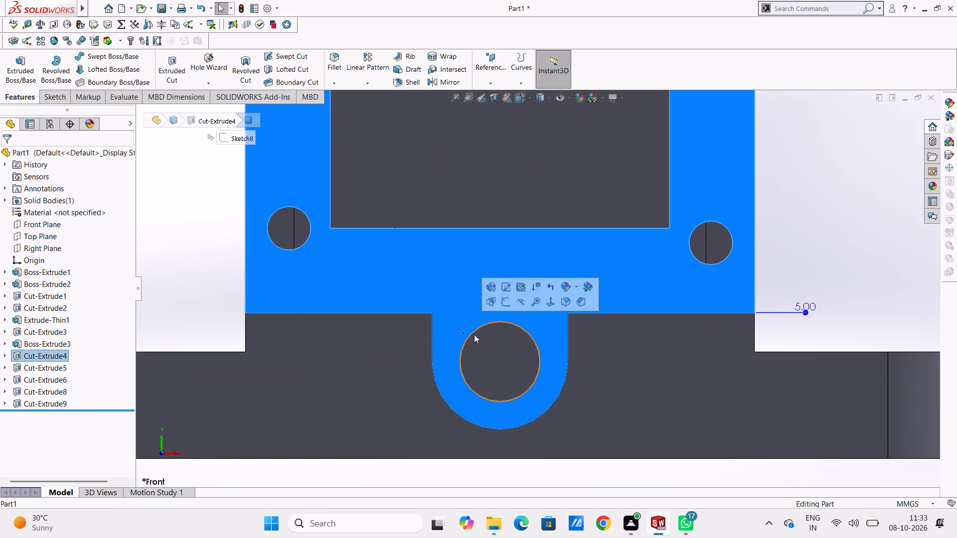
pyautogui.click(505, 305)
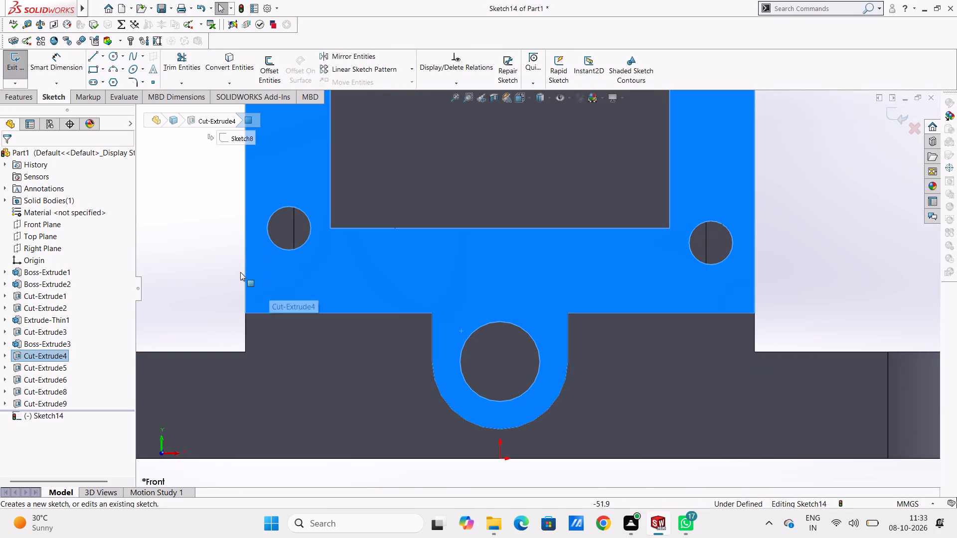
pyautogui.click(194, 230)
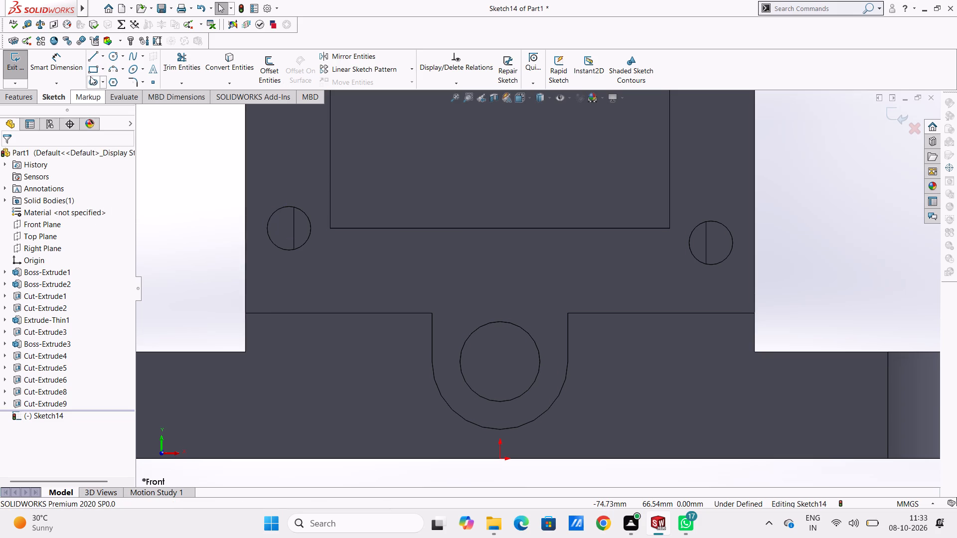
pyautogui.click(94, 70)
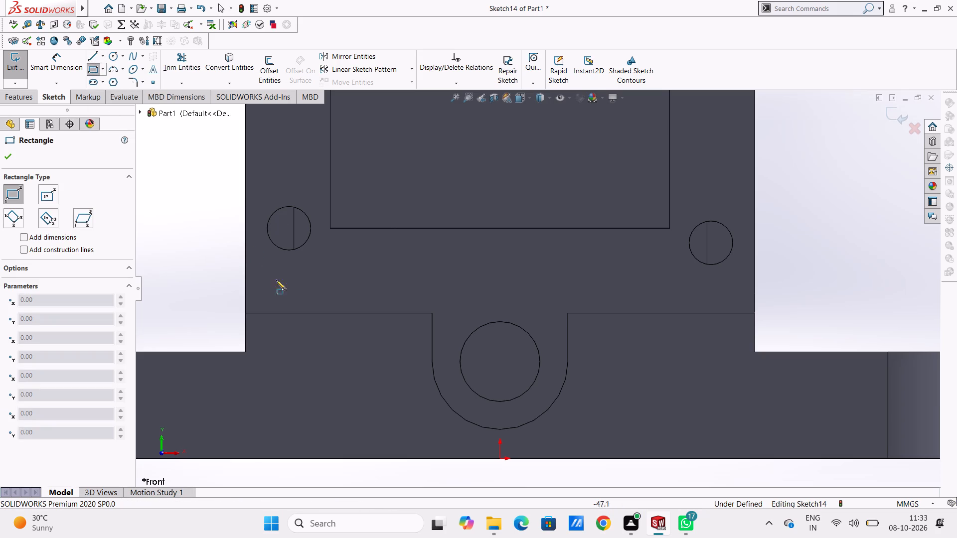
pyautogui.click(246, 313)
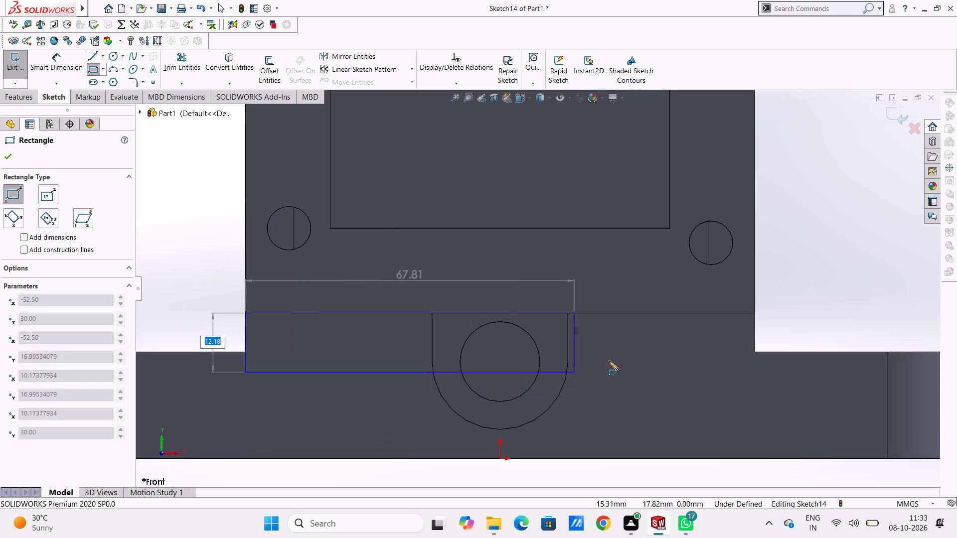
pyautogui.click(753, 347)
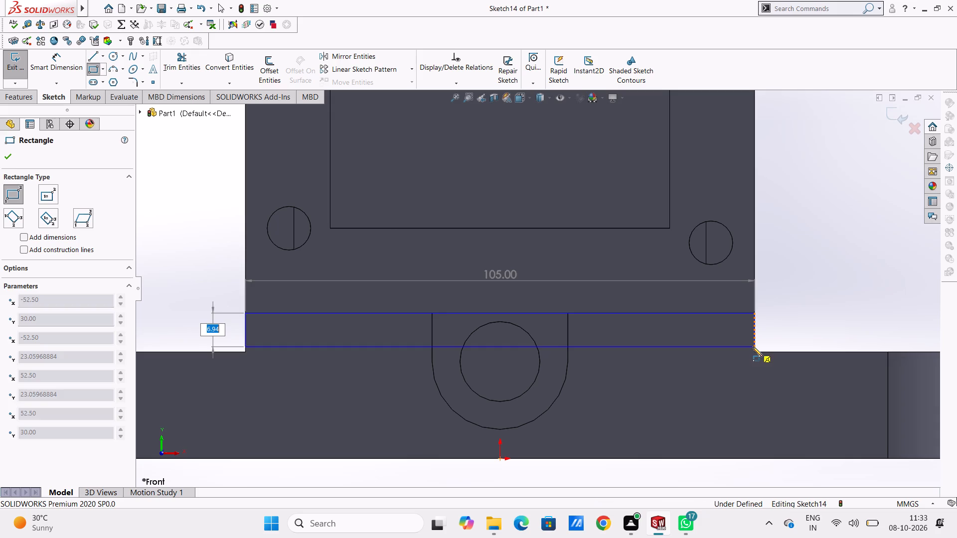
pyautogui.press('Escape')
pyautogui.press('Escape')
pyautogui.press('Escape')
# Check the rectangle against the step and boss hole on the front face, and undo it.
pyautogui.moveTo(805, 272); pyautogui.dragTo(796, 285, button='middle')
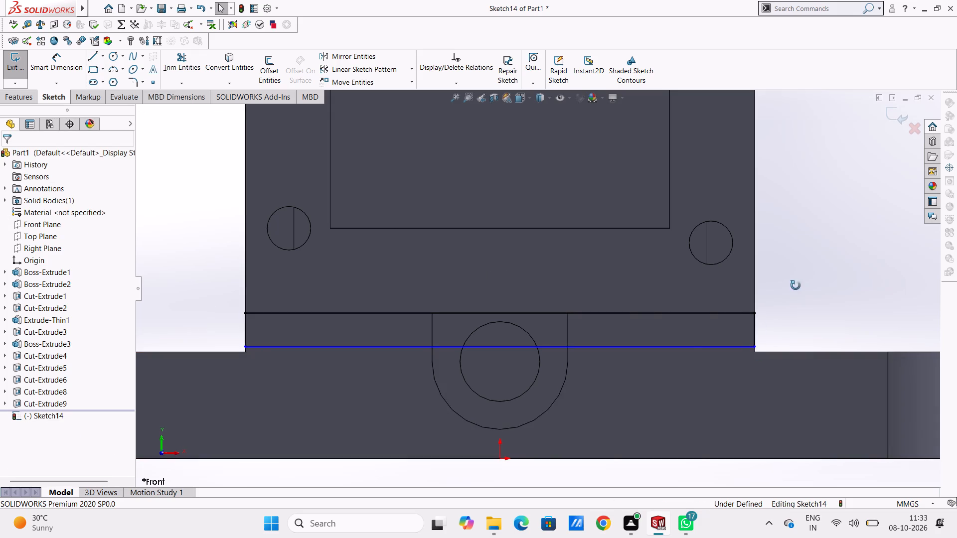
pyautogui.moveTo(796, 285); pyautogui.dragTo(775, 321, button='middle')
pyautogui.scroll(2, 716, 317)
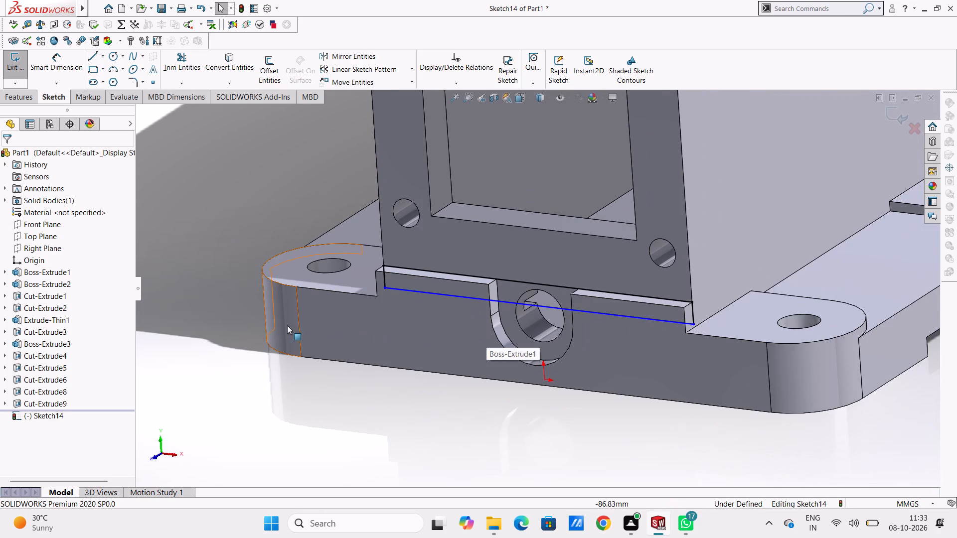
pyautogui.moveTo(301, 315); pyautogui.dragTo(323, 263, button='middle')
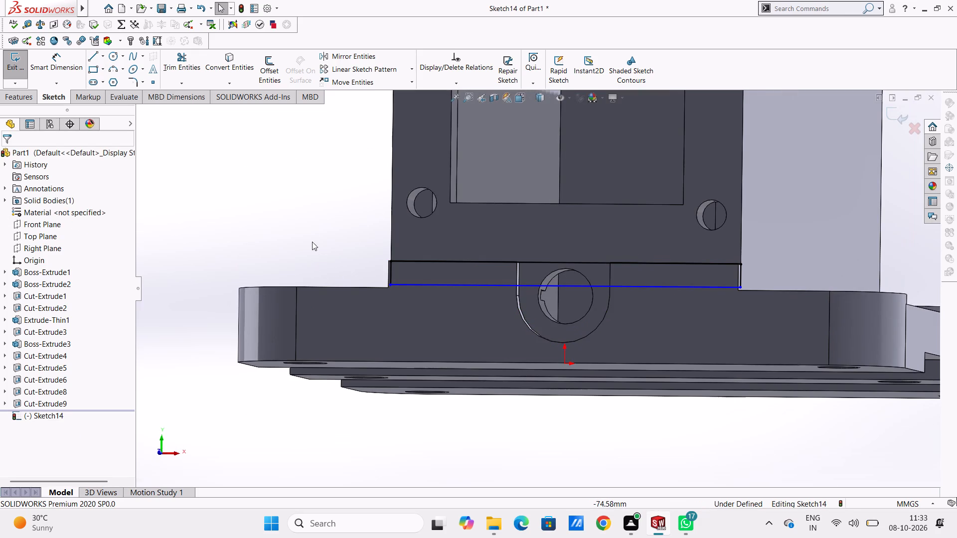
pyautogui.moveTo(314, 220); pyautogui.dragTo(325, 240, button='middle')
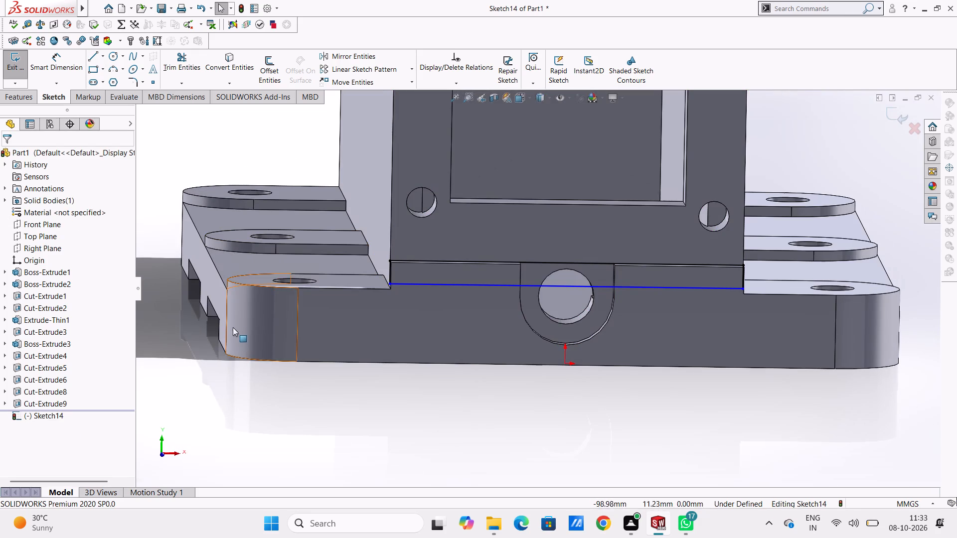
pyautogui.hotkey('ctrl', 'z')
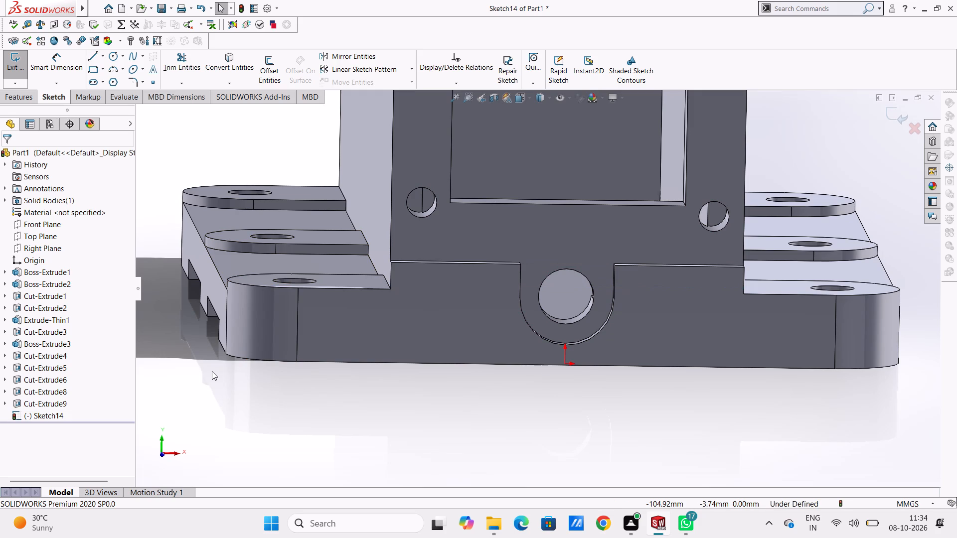
# Look over the housing down to the ledge inside the cavity, and undo the new sketch on the front face.
pyautogui.scroll(4, 212, 370)
pyautogui.moveTo(338, 402); pyautogui.dragTo(335, 402, button='middle')
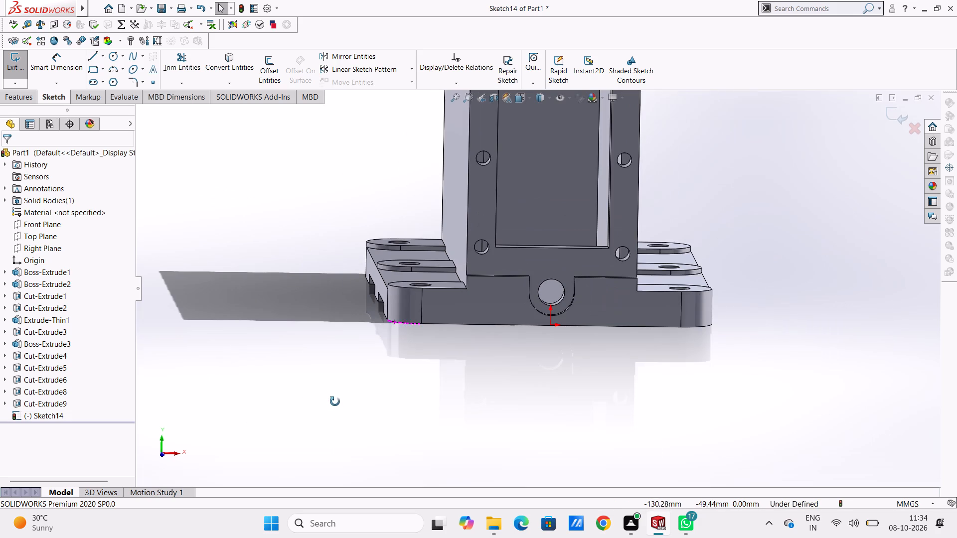
pyautogui.moveTo(335, 402); pyautogui.dragTo(287, 403, button='middle')
pyautogui.scroll(4, 294, 385)
pyautogui.moveTo(422, 353); pyautogui.dragTo(354, 372, button='middle')
pyautogui.moveTo(513, 341); pyautogui.dragTo(417, 399, button='middle')
pyautogui.moveTo(661, 195); pyautogui.dragTo(692, 242, button='middle')
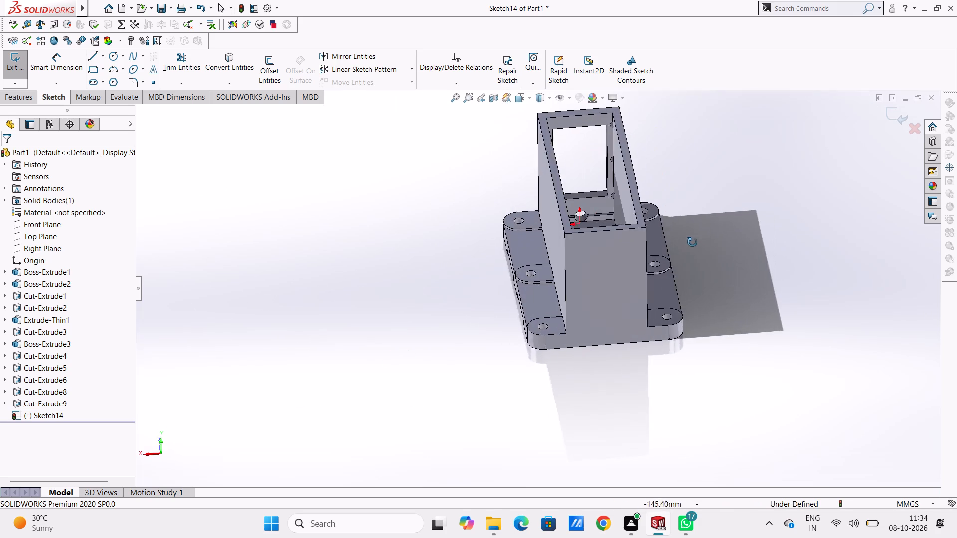
pyautogui.moveTo(692, 242); pyautogui.dragTo(690, 251, button='middle')
pyautogui.scroll(-8, 605, 212)
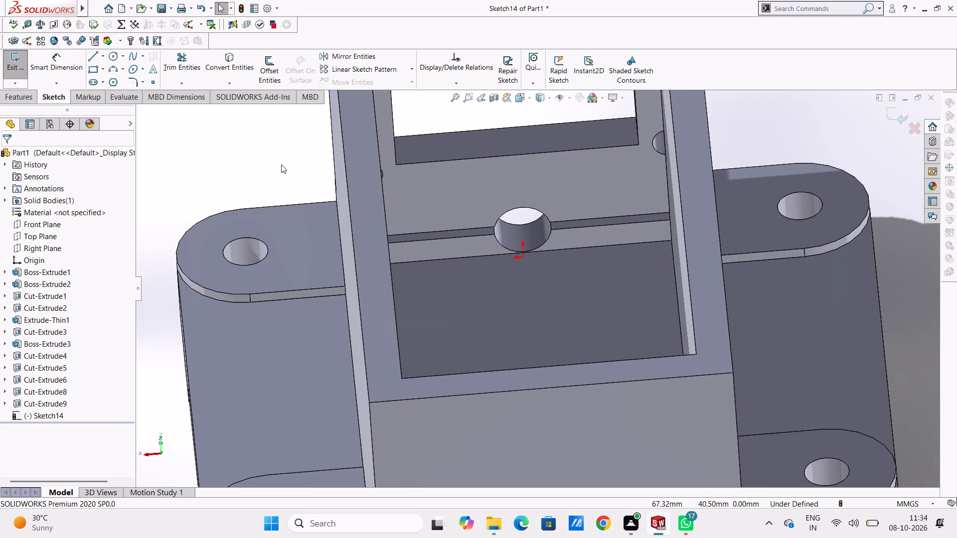
pyautogui.hotkey('ctrl', 'z')
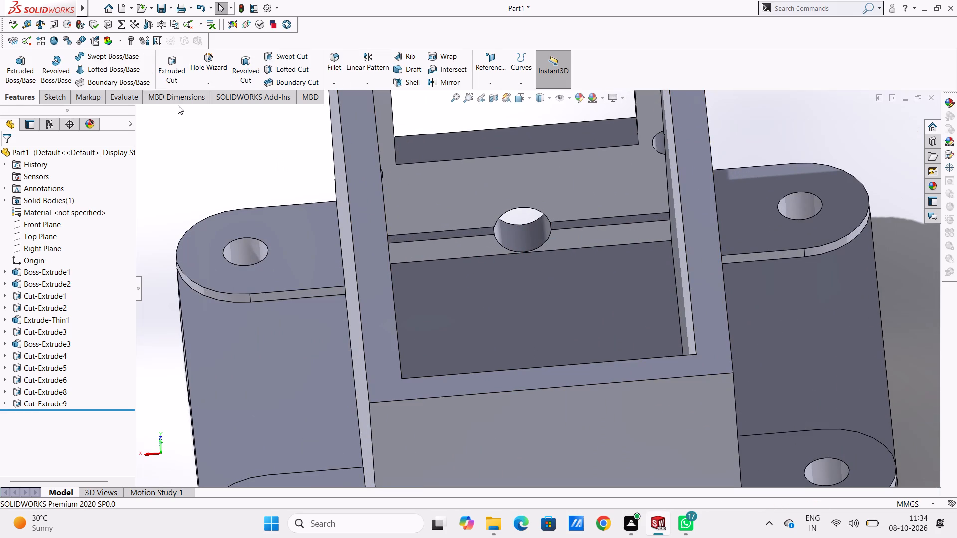
# On the ledge face inside the cavity, sketch a corner rectangle about 85.12 mm by 20.53 mm, spanning wall to wall across the boss hole.
pyautogui.click(480, 246)
pyautogui.click(528, 221)
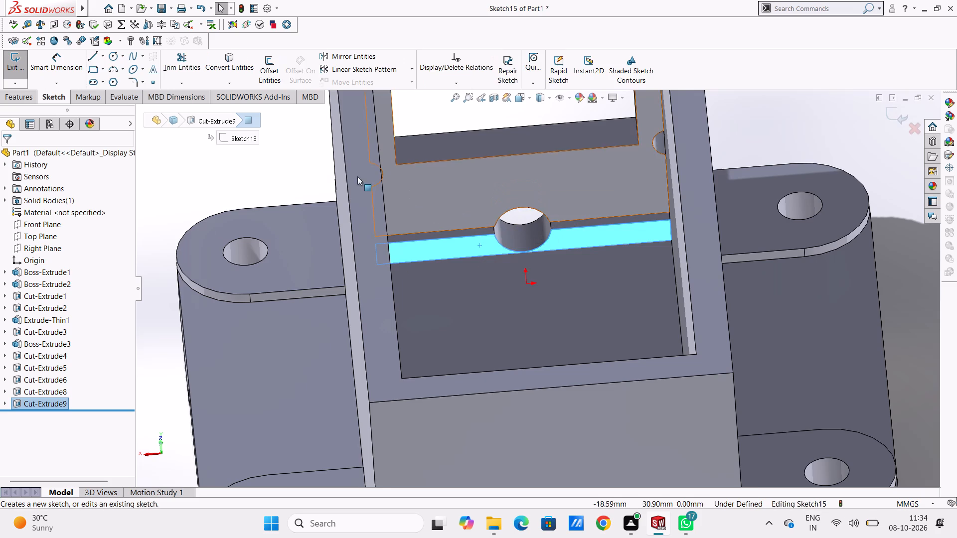
pyautogui.click(262, 167)
pyautogui.click(90, 70)
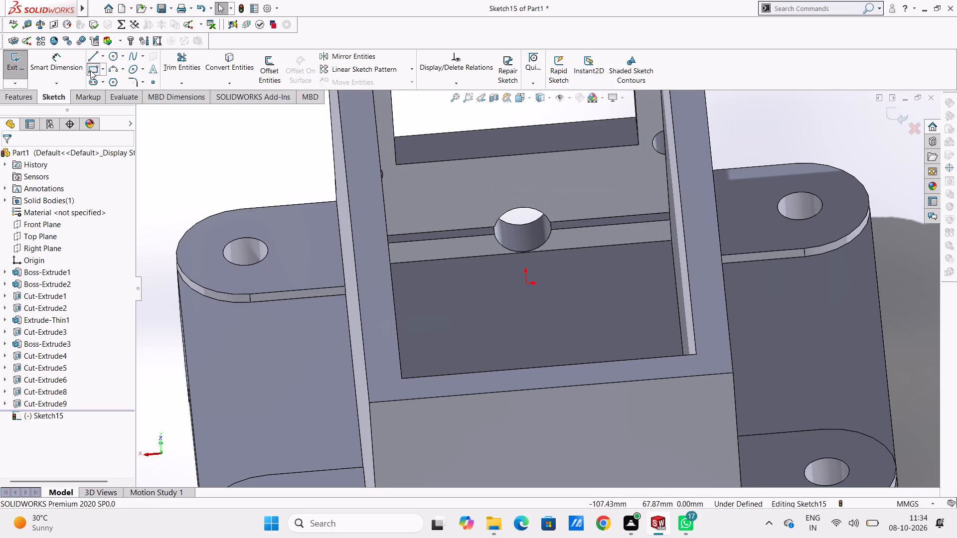
pyautogui.moveTo(482, 232); pyautogui.dragTo(478, 232, button='middle')
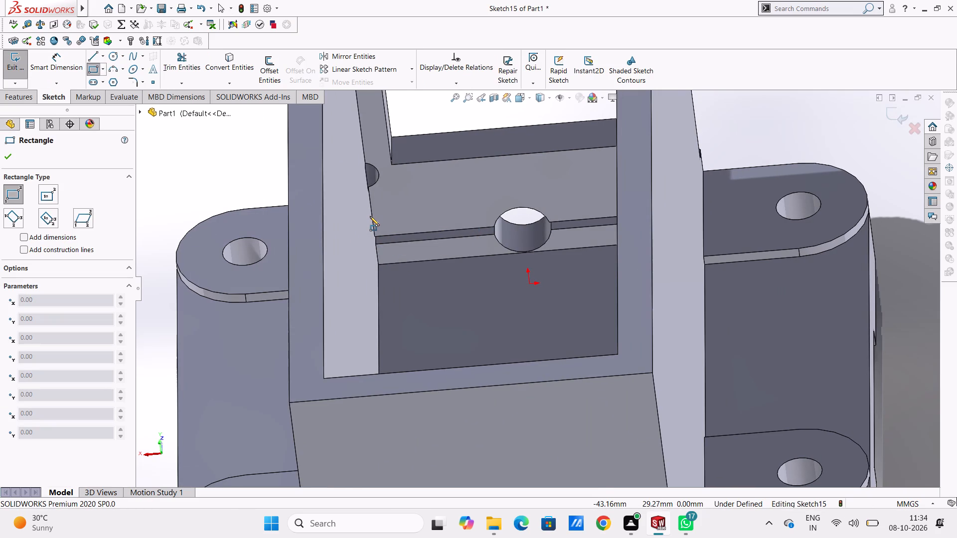
pyautogui.scroll(-4, 372, 215)
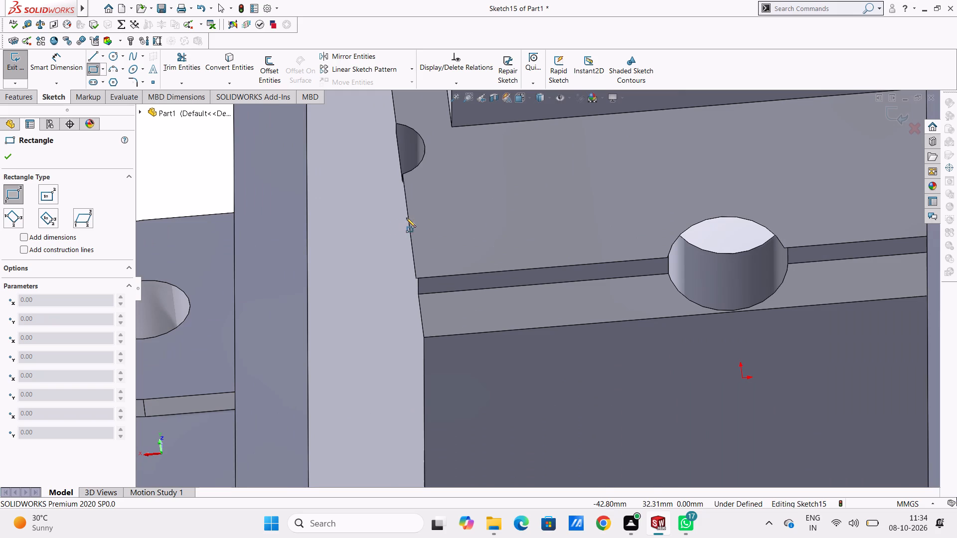
pyautogui.click(408, 219)
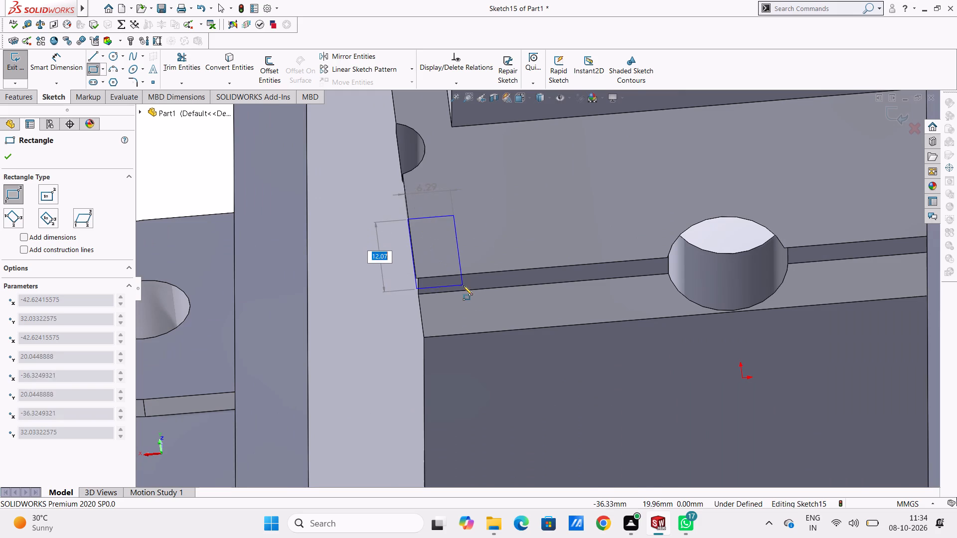
pyautogui.scroll(4, 462, 285)
pyautogui.moveTo(723, 308); pyautogui.dragTo(728, 310, button='middle')
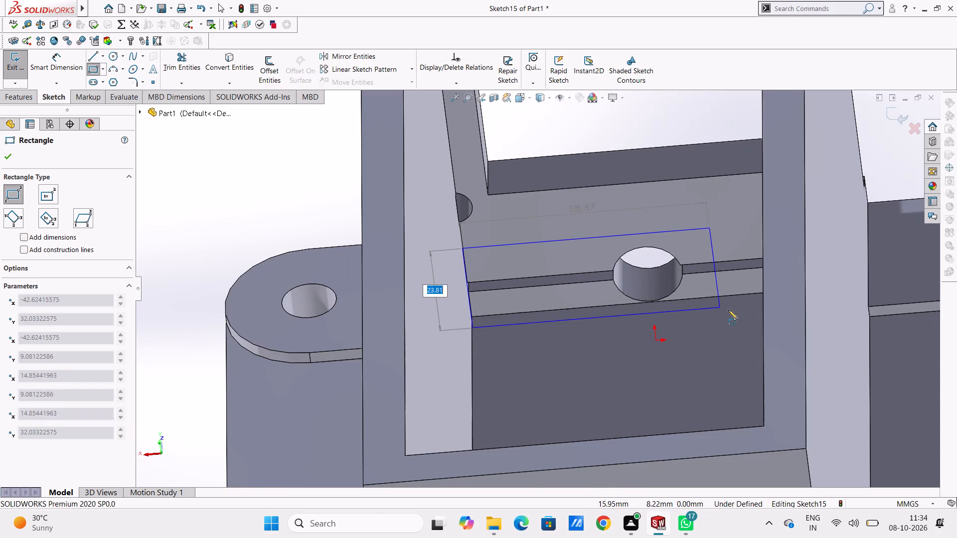
pyautogui.moveTo(728, 310); pyautogui.dragTo(737, 310, button='middle')
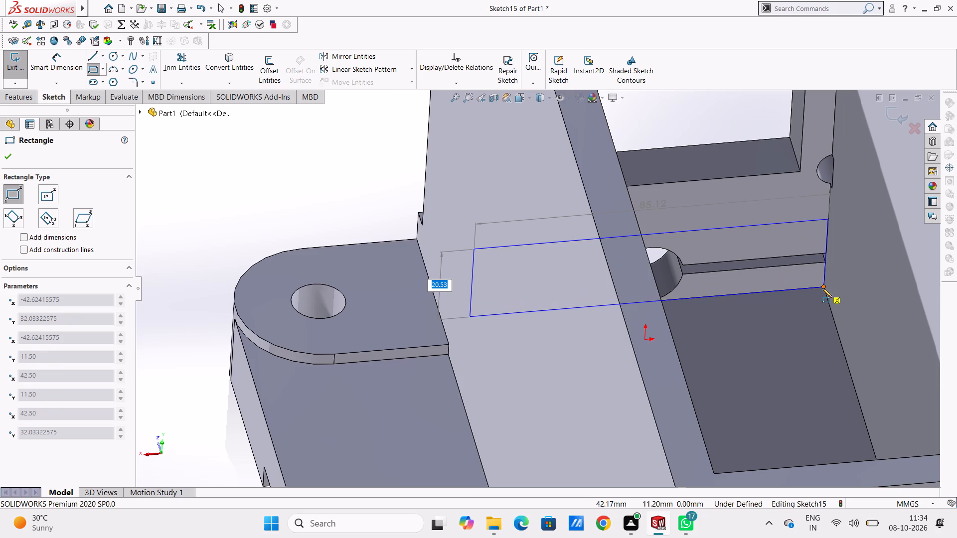
pyautogui.click(822, 288)
pyautogui.press('Escape')
pyautogui.press('Escape')
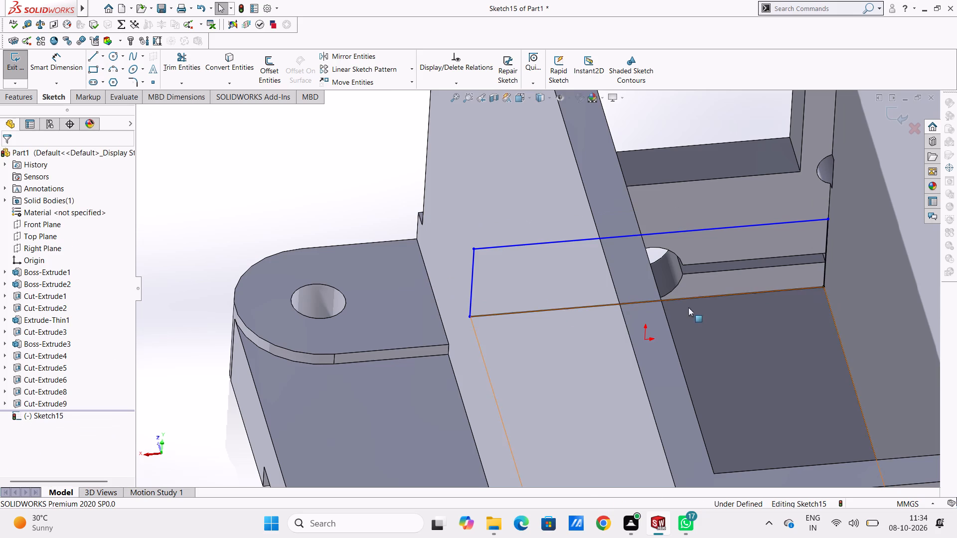
# Extrude the rectangle as a blind boss 8 mm deep, reversed toward the front wall, with the result merged.
pyautogui.click(17, 94)
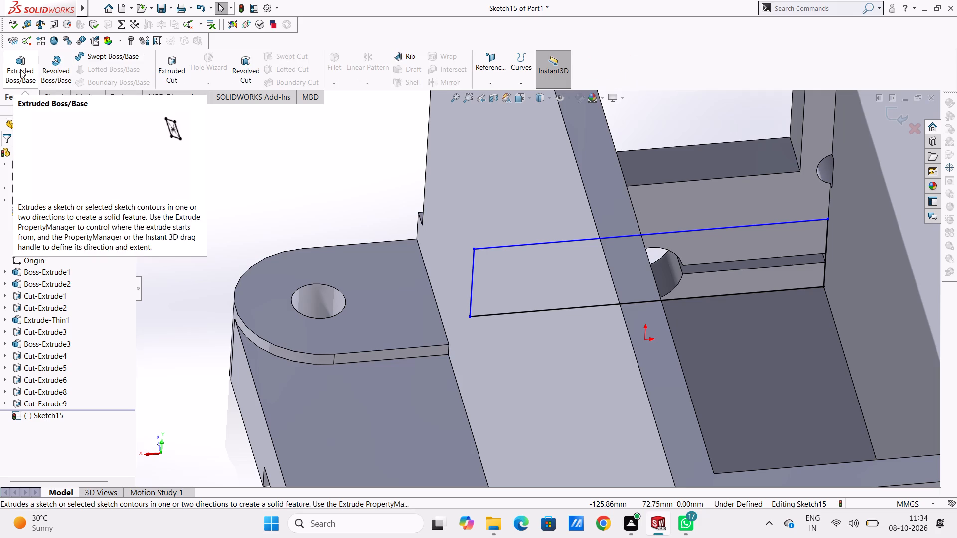
pyautogui.click(20, 69)
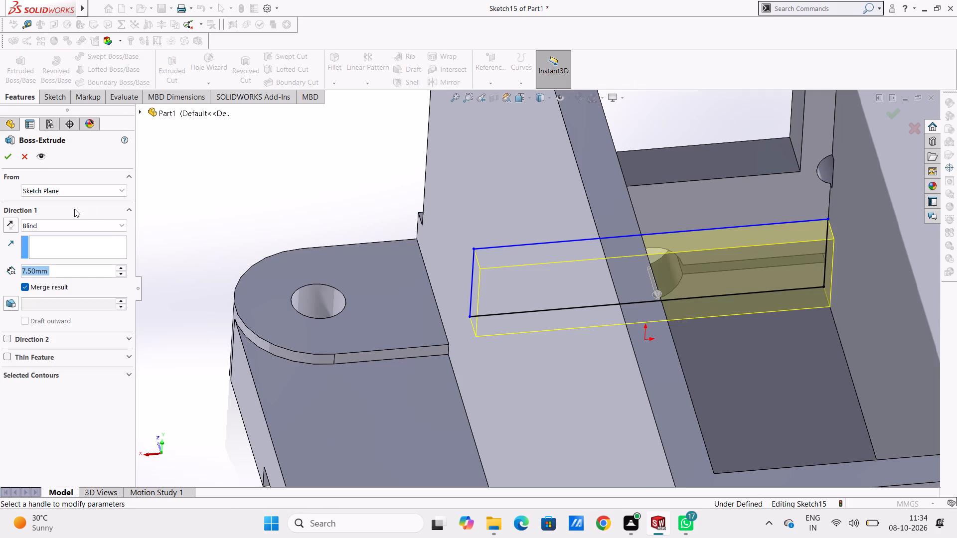
pyautogui.click(9, 222)
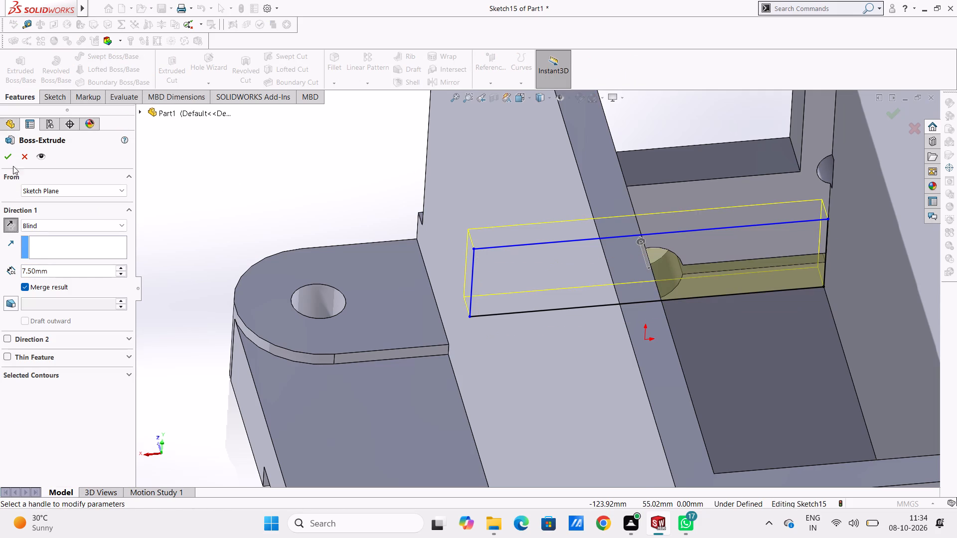
pyautogui.moveTo(288, 173); pyautogui.dragTo(360, 239, button='middle')
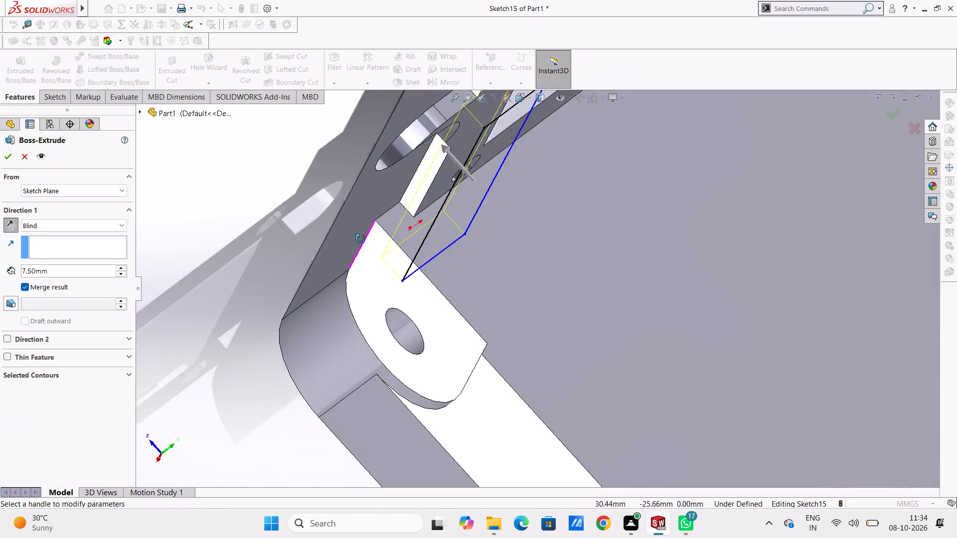
pyautogui.moveTo(360, 239); pyautogui.dragTo(379, 269, button='middle')
pyautogui.scroll(2, 284, 213)
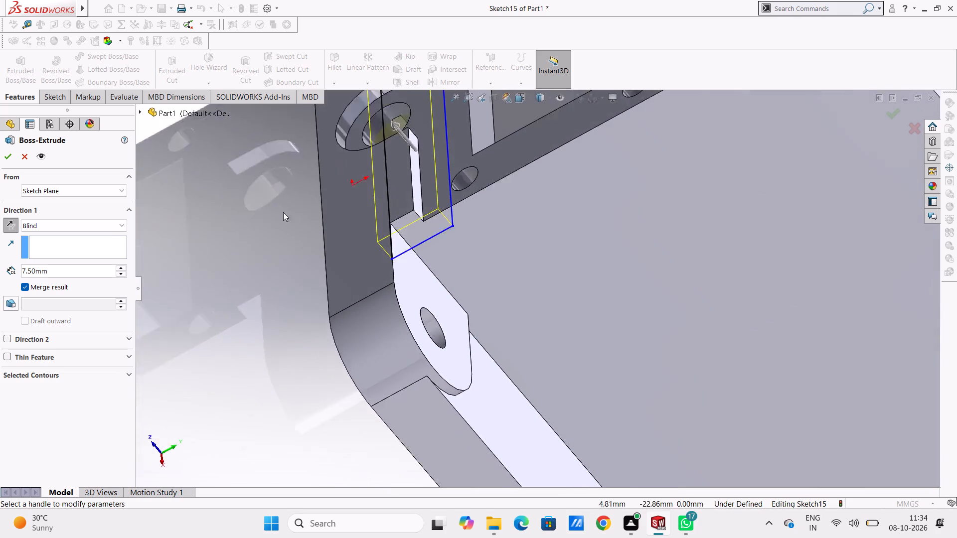
pyautogui.moveTo(283, 210); pyautogui.dragTo(284, 218, button='middle')
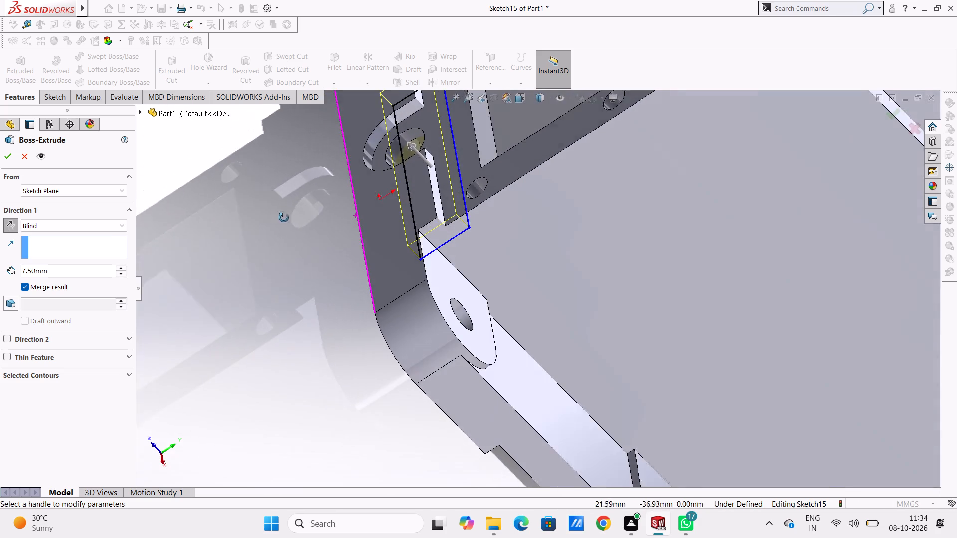
pyautogui.moveTo(284, 218); pyautogui.dragTo(281, 217, button='middle')
pyautogui.doubleClick(83, 272)
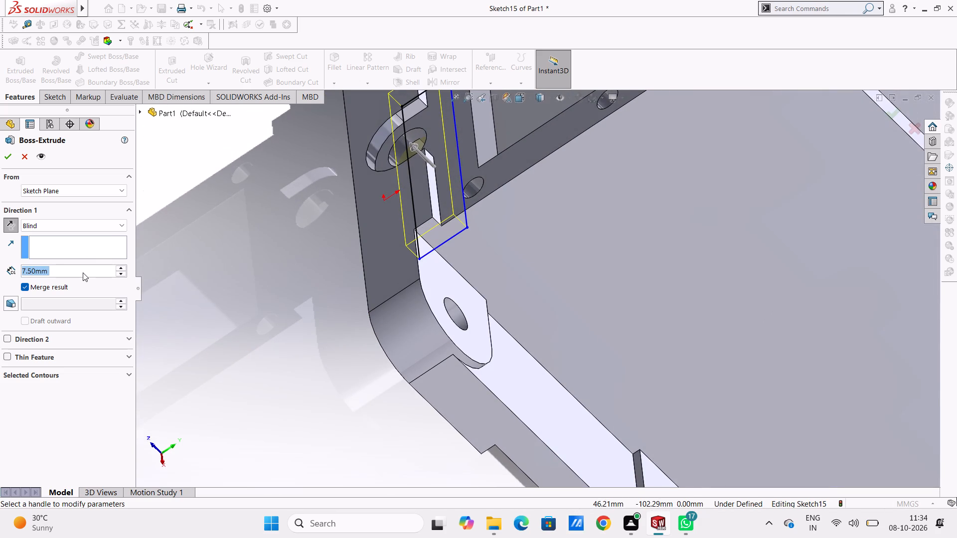
pyautogui.press('8')
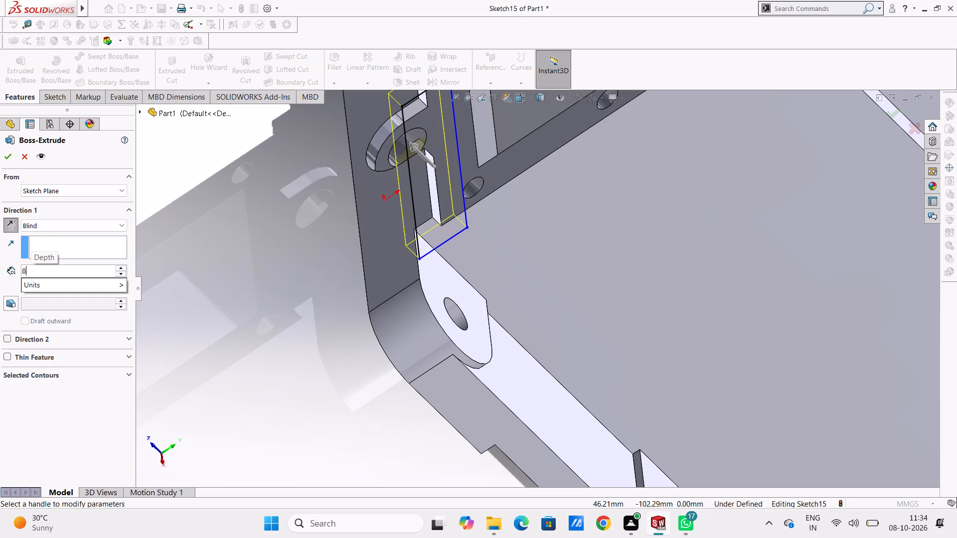
pyautogui.press('Return')
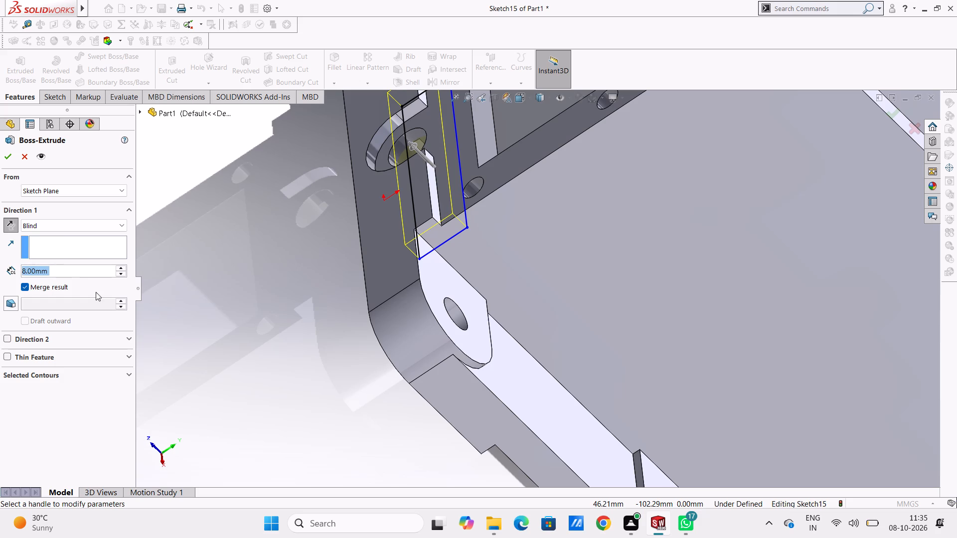
pyautogui.click(8, 158)
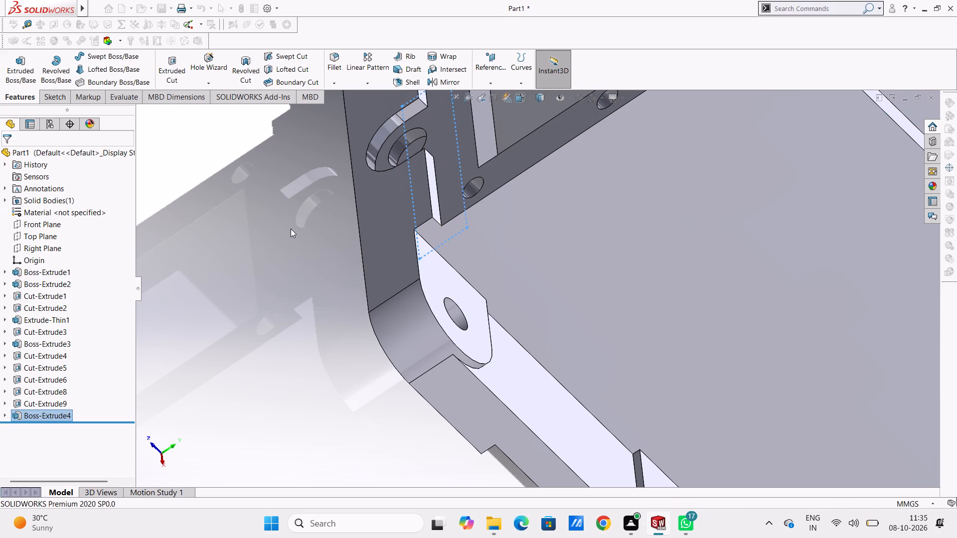
pyautogui.click(290, 229)
# Examine the new 8 mm extrusion around the boss hole from inside the cavity and from the front.
pyautogui.moveTo(295, 203); pyautogui.dragTo(285, 203, button='middle')
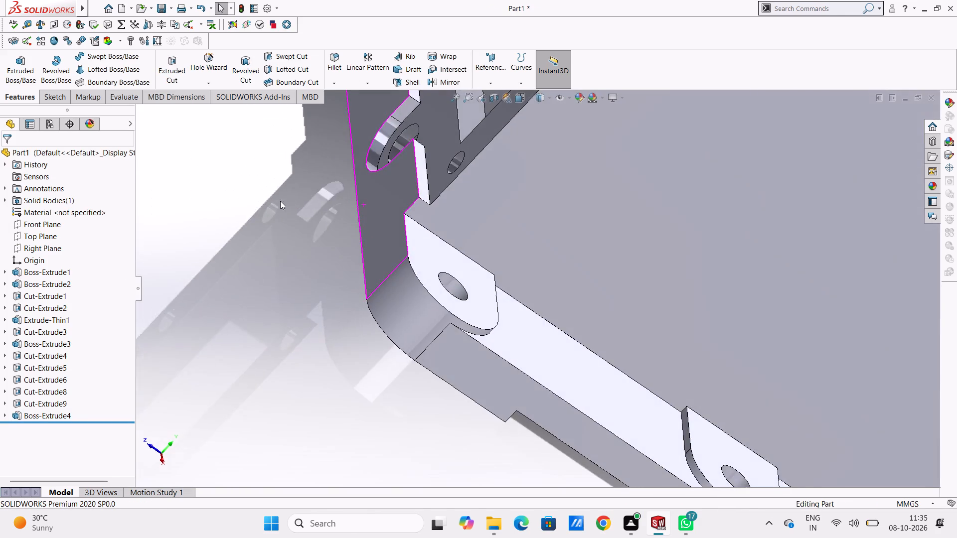
pyautogui.scroll(6, 278, 199)
pyautogui.moveTo(376, 235); pyautogui.dragTo(317, 300, button='middle')
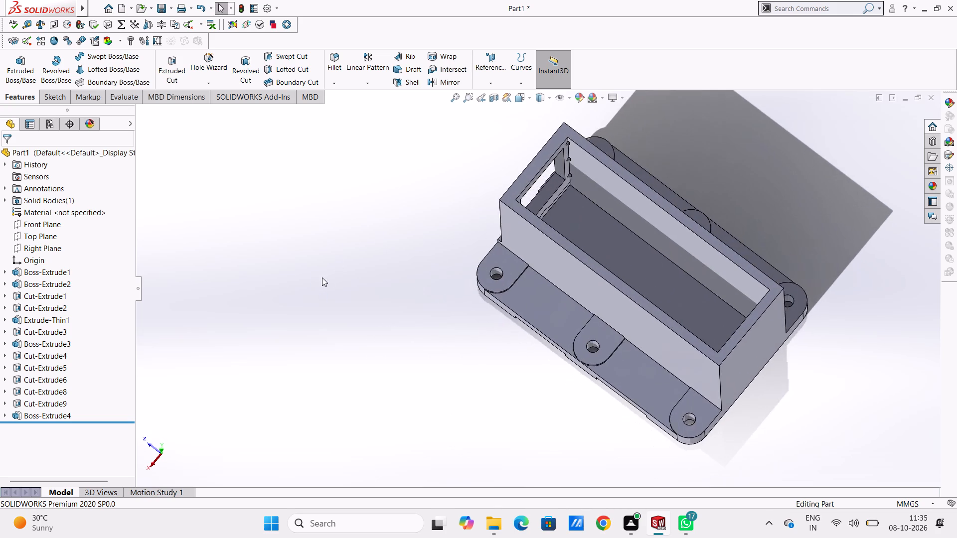
pyautogui.moveTo(348, 254); pyautogui.dragTo(312, 220, button='middle')
pyautogui.scroll(1, 625, 220)
pyautogui.scroll(-6, 665, 247)
pyautogui.scroll(-4, 474, 258)
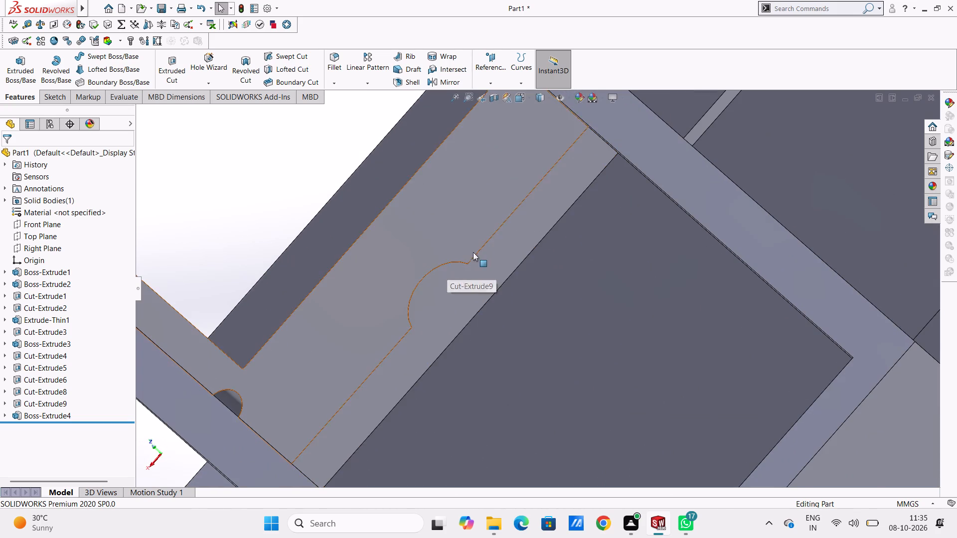
pyautogui.moveTo(520, 283); pyautogui.dragTo(511, 288, button='middle')
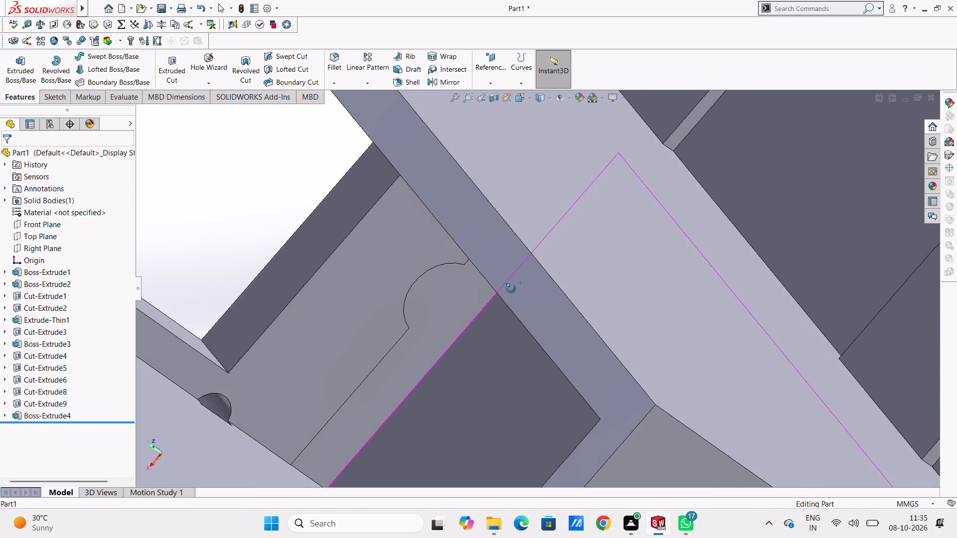
pyautogui.moveTo(511, 288); pyautogui.dragTo(531, 280, button='middle')
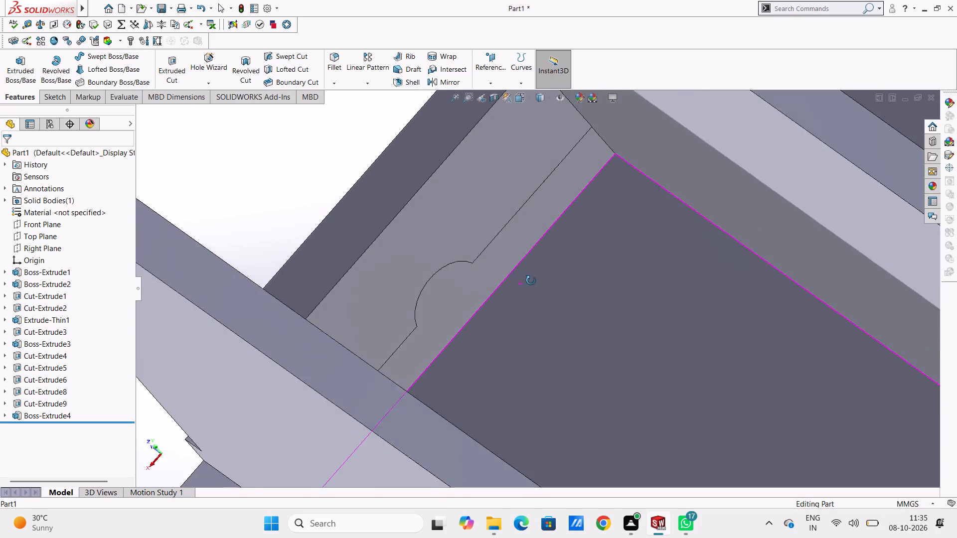
pyautogui.moveTo(531, 280); pyautogui.dragTo(542, 278, button='middle')
pyautogui.scroll(4, 539, 273)
pyautogui.moveTo(361, 275); pyautogui.dragTo(485, 273, button='middle')
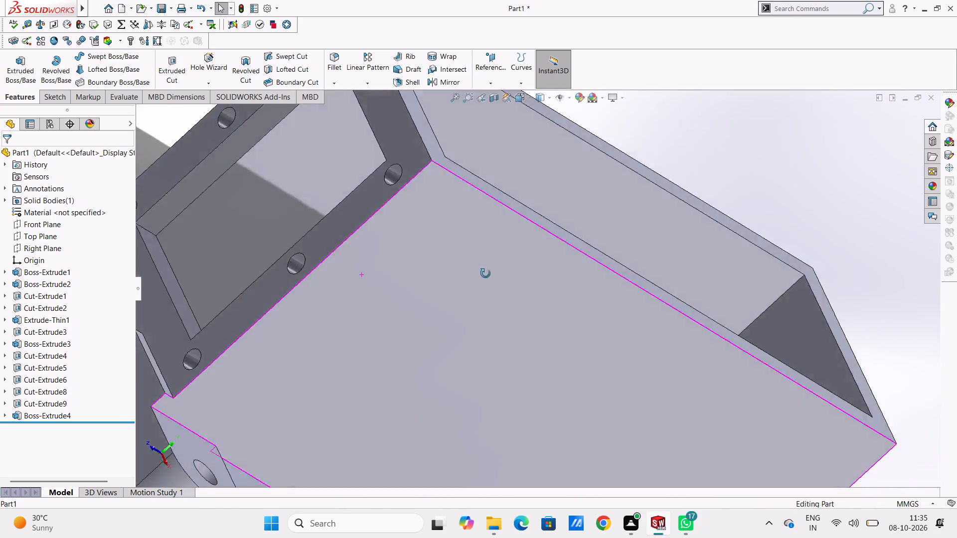
pyautogui.moveTo(485, 273); pyautogui.dragTo(492, 289, button='middle')
pyautogui.scroll(4, 421, 276)
pyautogui.moveTo(655, 285); pyautogui.dragTo(665, 309, button='middle')
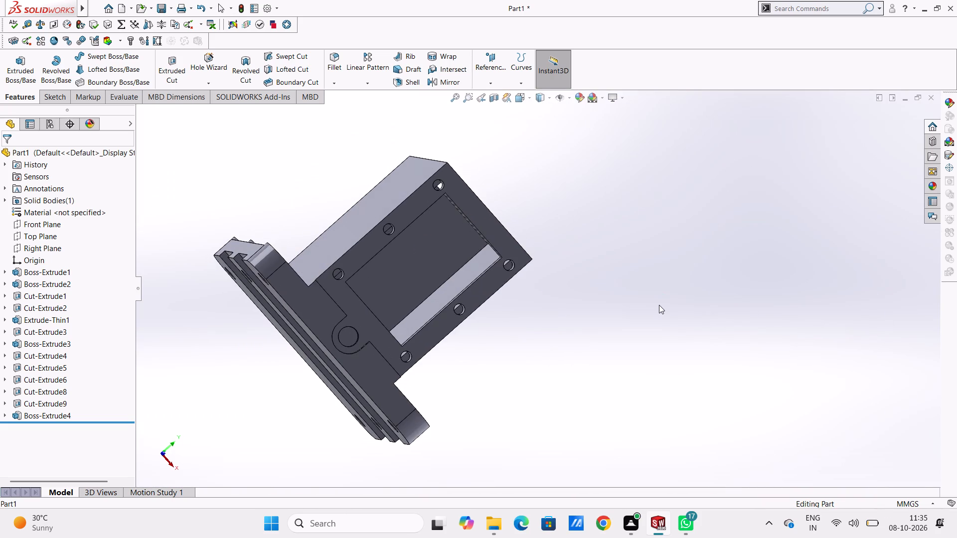
# On the extruded face at the bottom of the boss hole, sketch a concentric circle of about 8.25 mm radius matching the hole's edge.
pyautogui.hotkey('ctrl', '1')
pyautogui.scroll(5, 659, 305)
pyautogui.scroll(-2, 546, 366)
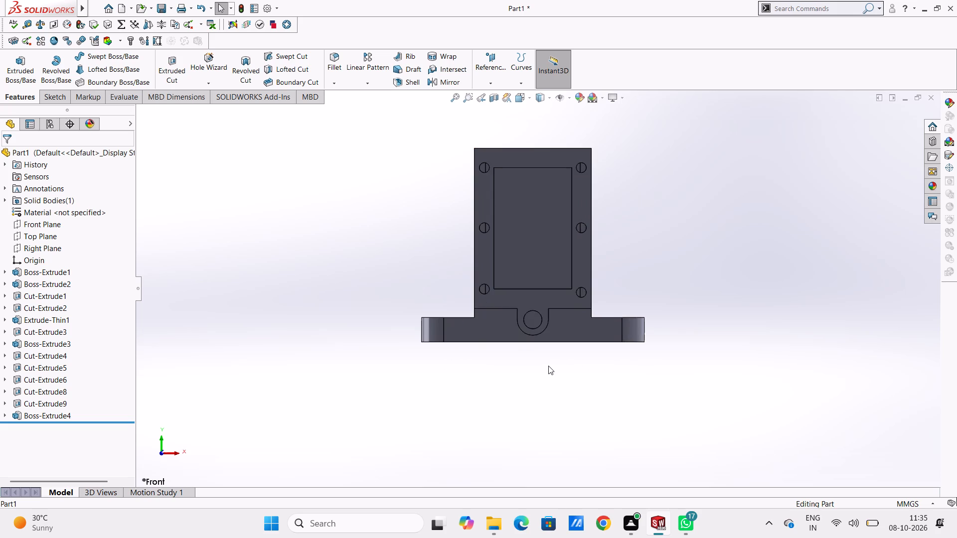
pyautogui.scroll(-1, 548, 366)
pyautogui.click(532, 306)
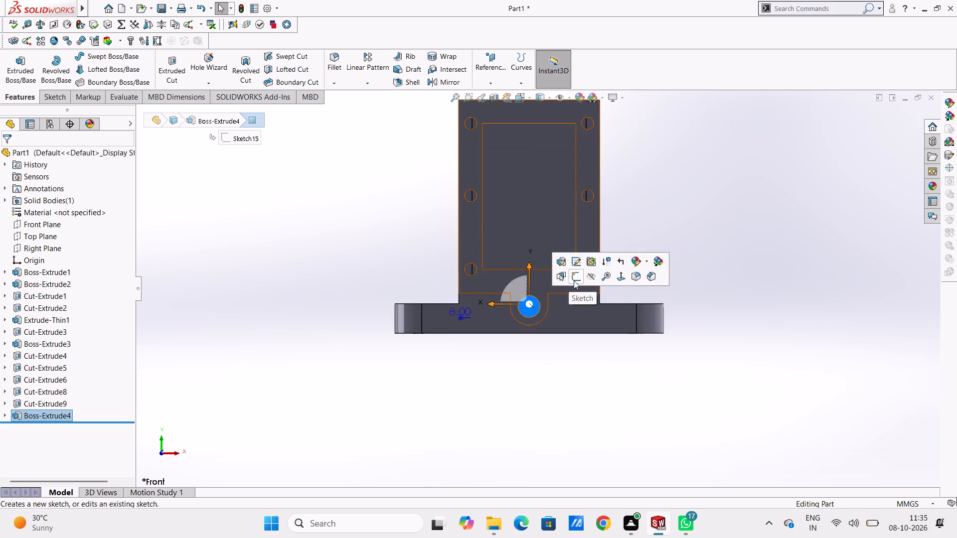
pyautogui.click(576, 280)
pyautogui.click(371, 299)
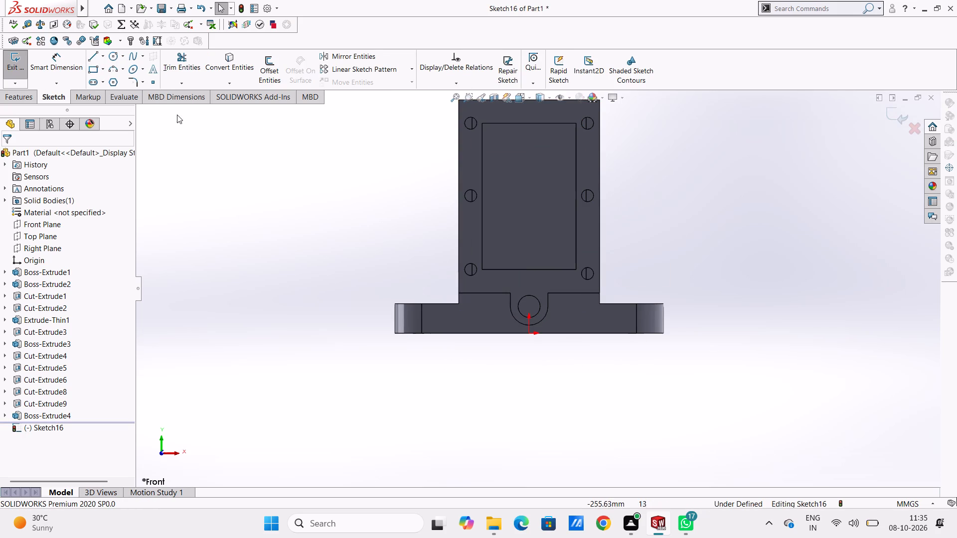
pyautogui.click(110, 58)
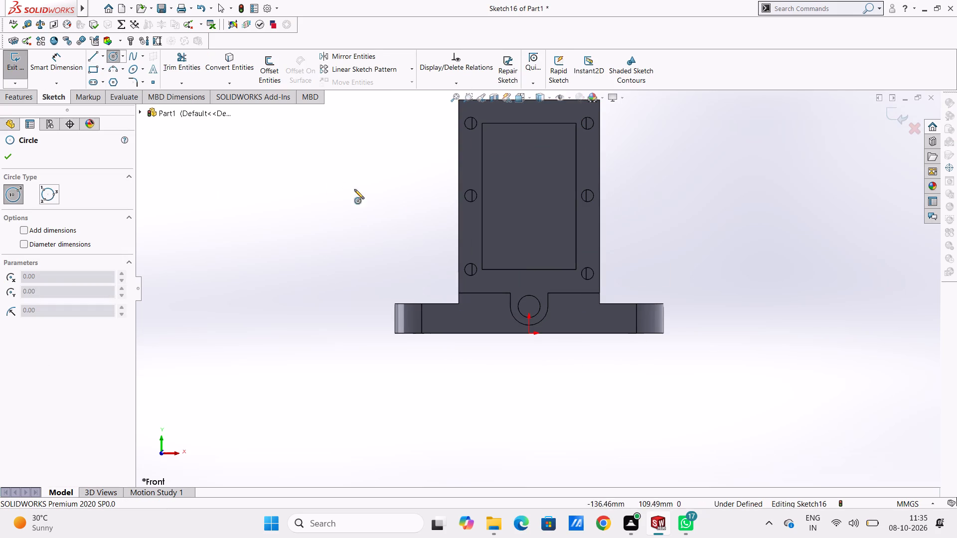
pyautogui.click(529, 306)
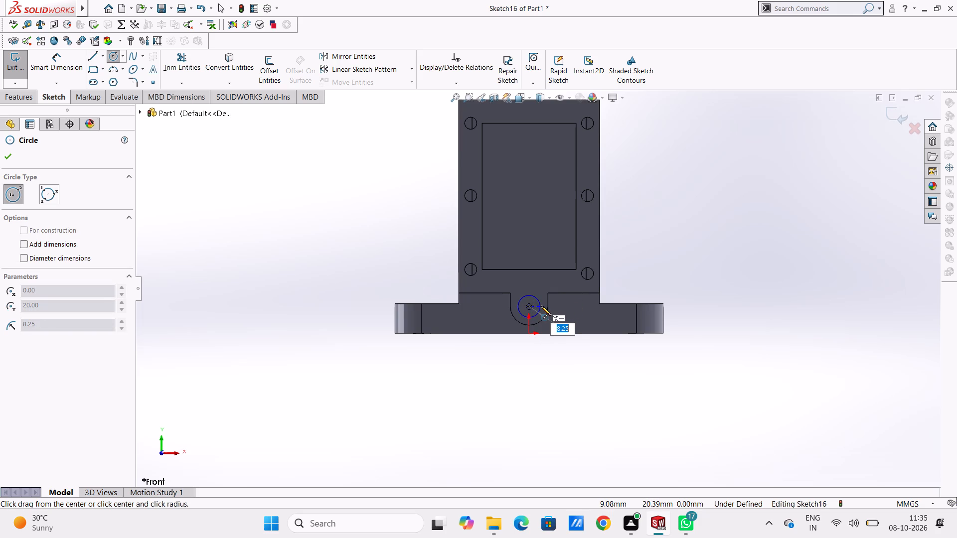
pyautogui.click(542, 306)
pyautogui.press('Escape')
pyautogui.press('Escape')
pyautogui.press('Escape')
pyautogui.press('Escape')
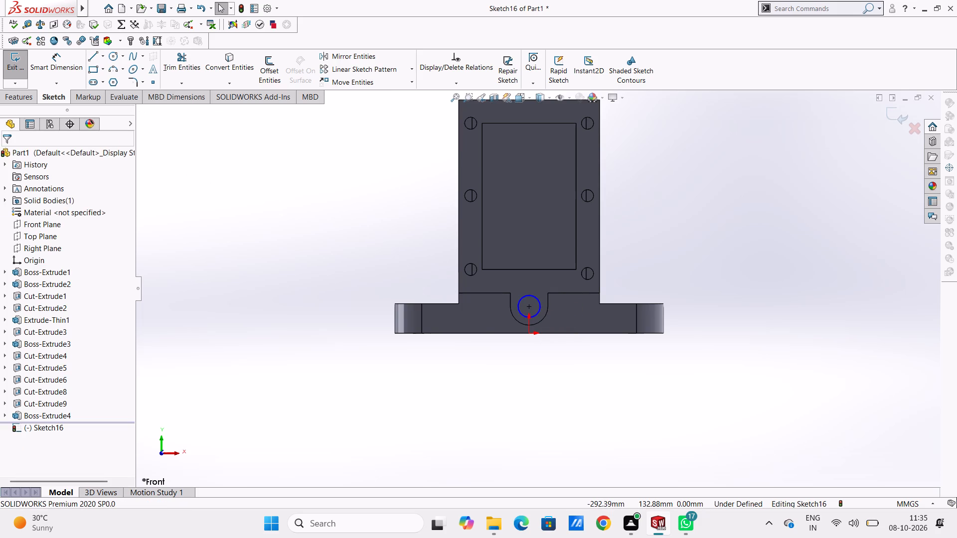
# Dimension the diameter of the concentric circle sketched at the boss hole.
pyautogui.click(71, 67)
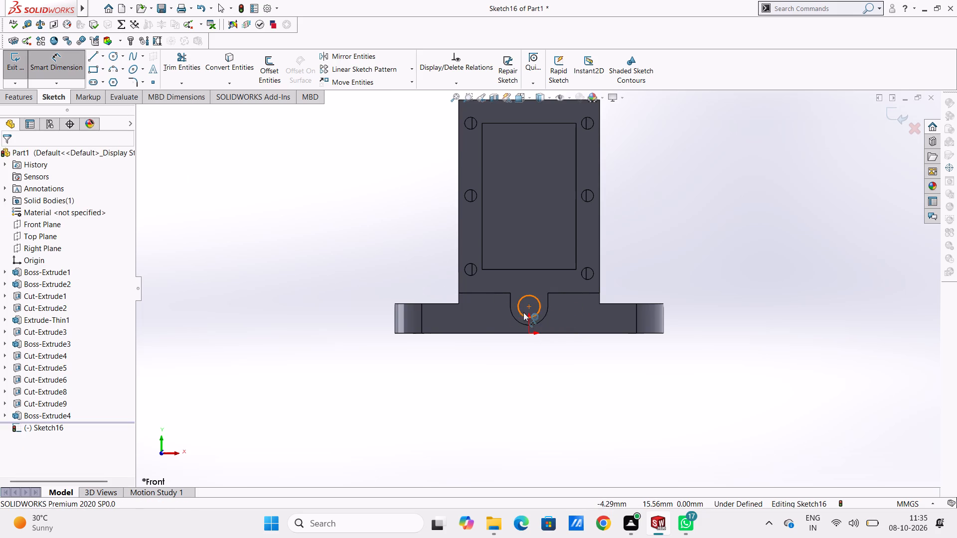
pyautogui.click(520, 314)
pyautogui.click(394, 395)
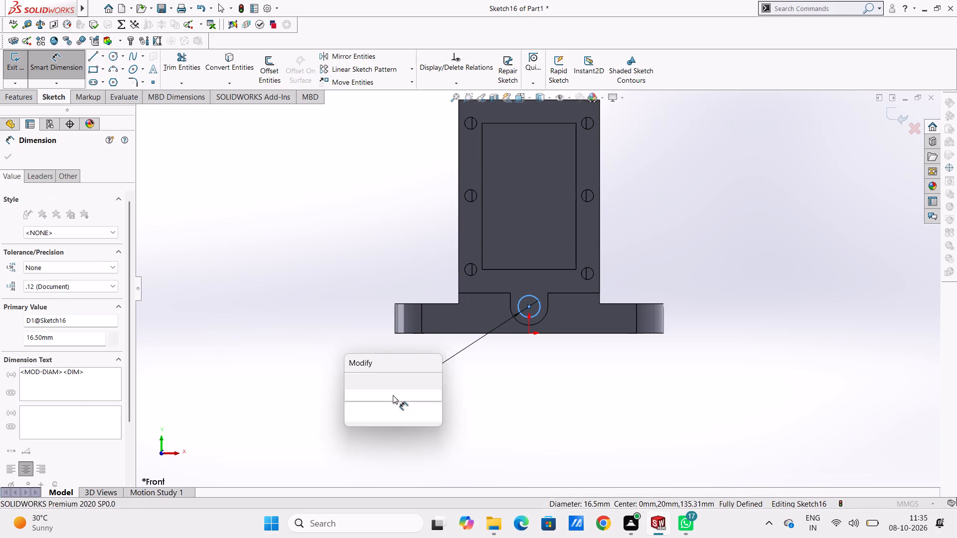
pyautogui.click(350, 382)
pyautogui.click(322, 387)
pyautogui.press('Escape')
pyautogui.press('Escape')
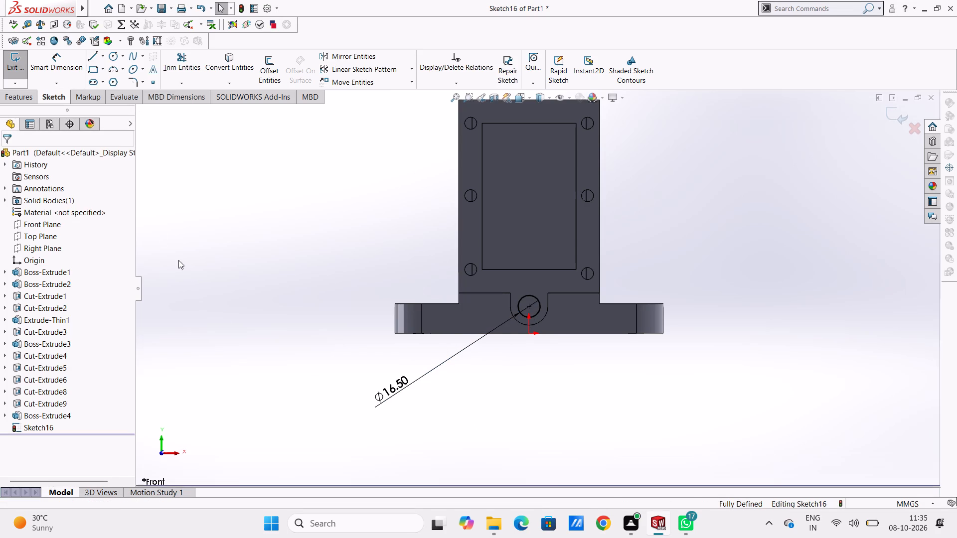
# Cut-extrude the circle as a blind cut 8 mm deep to reopen the boss hole.
pyautogui.click(19, 96)
pyautogui.click(169, 68)
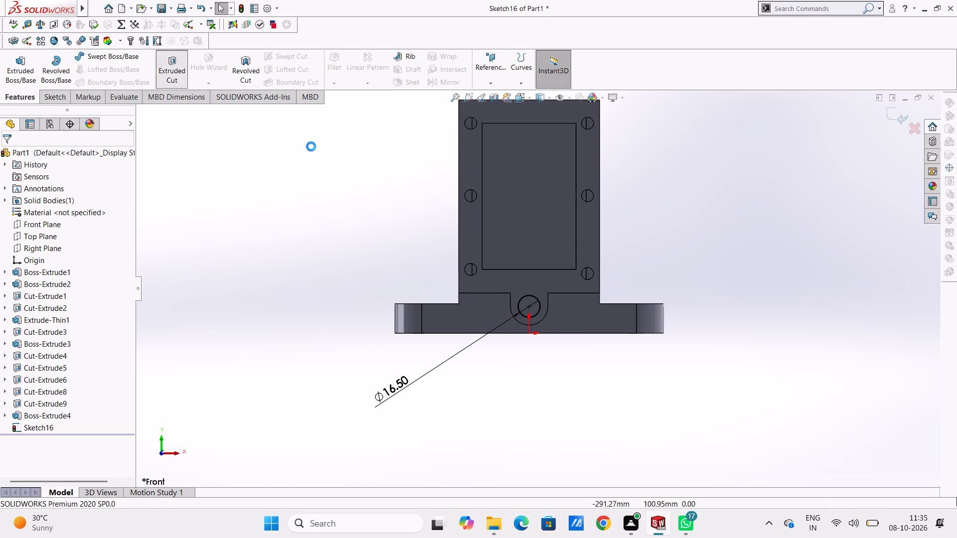
pyautogui.moveTo(339, 199); pyautogui.dragTo(297, 243, button='middle')
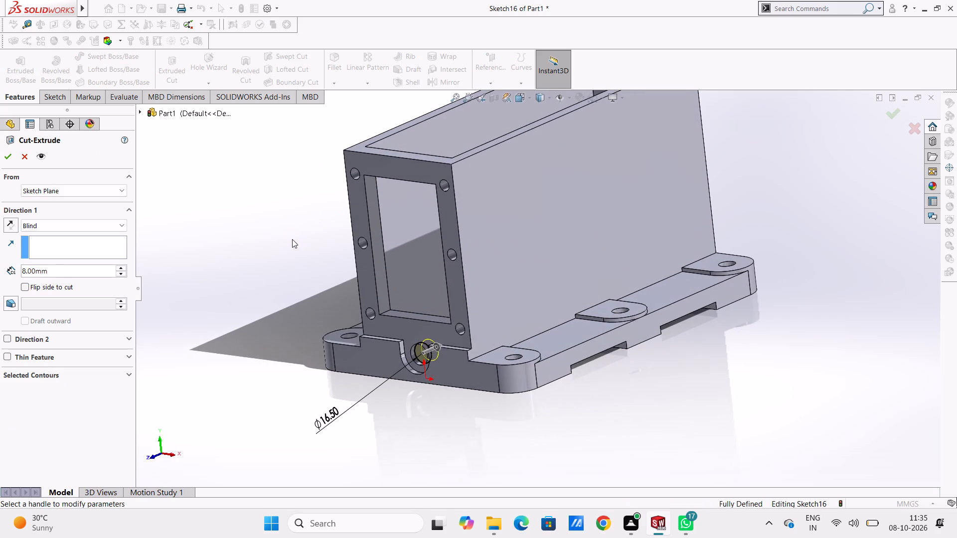
pyautogui.click(9, 157)
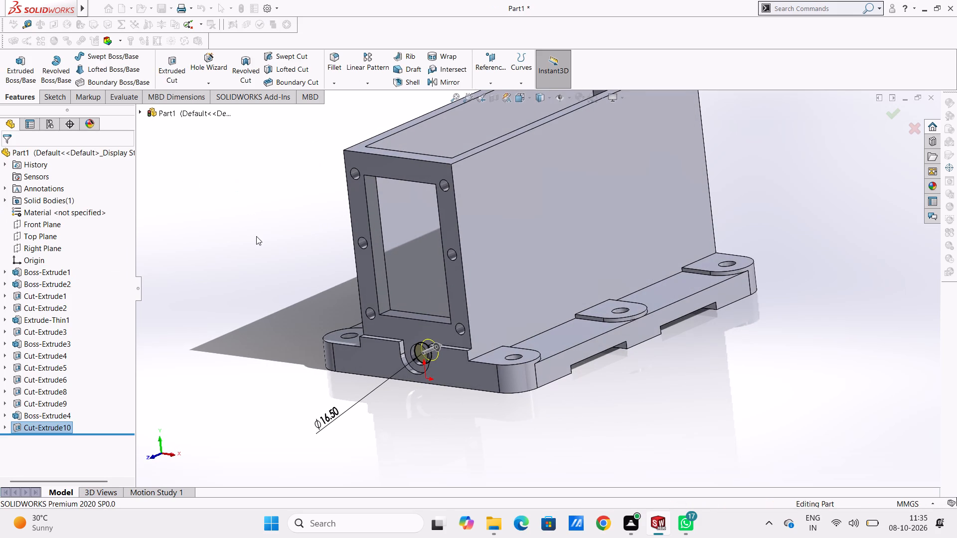
pyautogui.click(254, 237)
# Examine the reopened boss hole, the open housing and the base lugs from the front and from above.
pyautogui.moveTo(257, 242); pyautogui.dragTo(284, 214, button='middle')
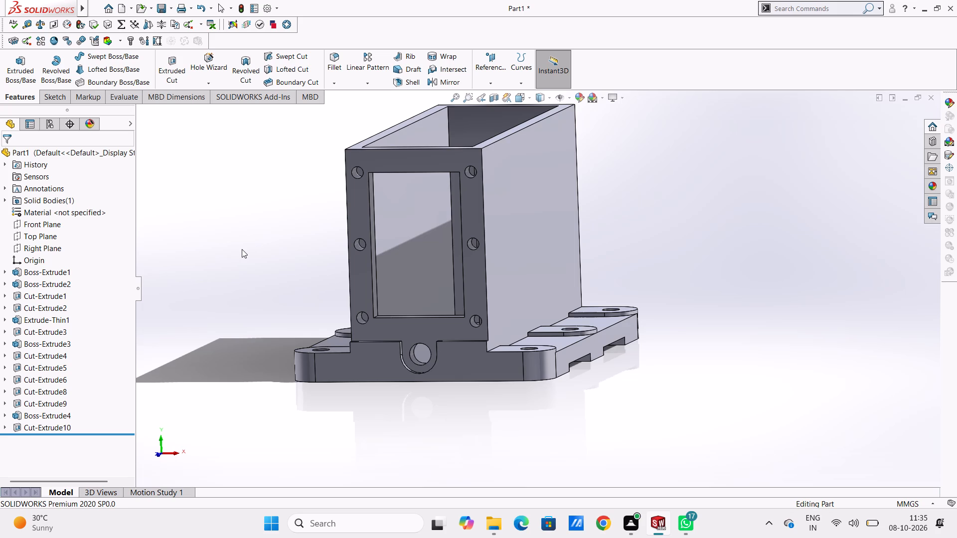
pyautogui.scroll(3, 242, 249)
pyautogui.moveTo(295, 270); pyautogui.dragTo(272, 290, button='middle')
pyautogui.scroll(4, 275, 274)
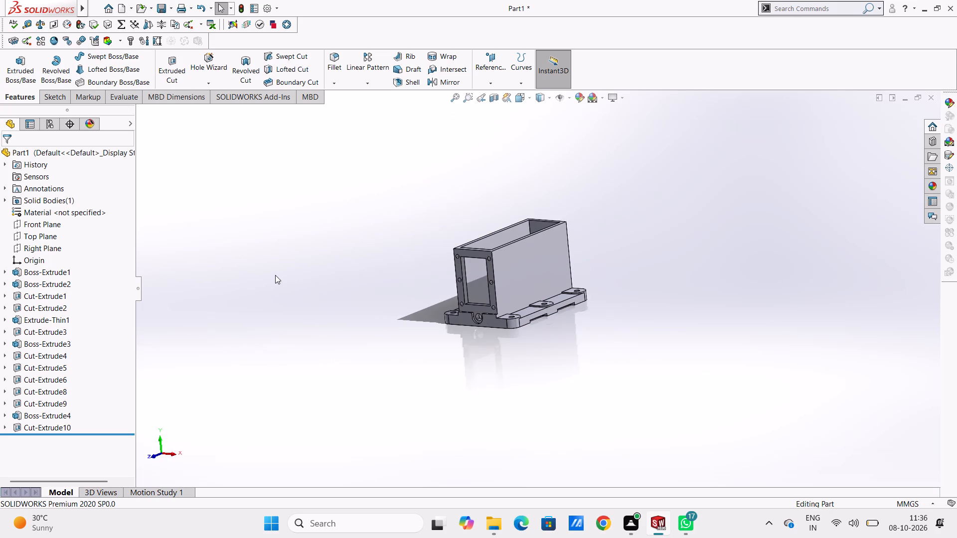
pyautogui.moveTo(673, 248); pyautogui.dragTo(672, 342, button='middle')
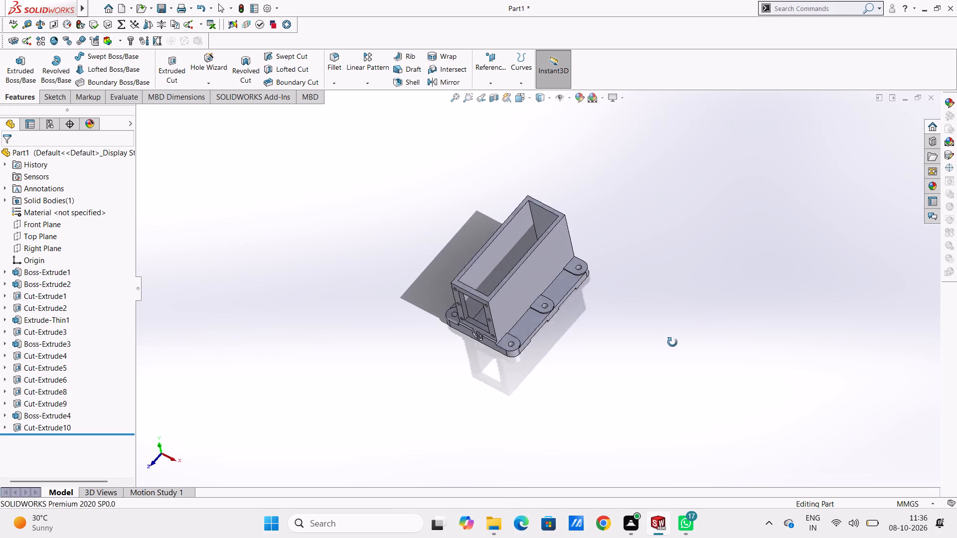
pyautogui.moveTo(672, 342); pyautogui.dragTo(669, 338, button='middle')
pyautogui.scroll(-1, 647, 333)
pyautogui.scroll(-2, 516, 344)
pyautogui.scroll(1, 452, 302)
pyautogui.moveTo(440, 293); pyautogui.dragTo(434, 289, button='middle')
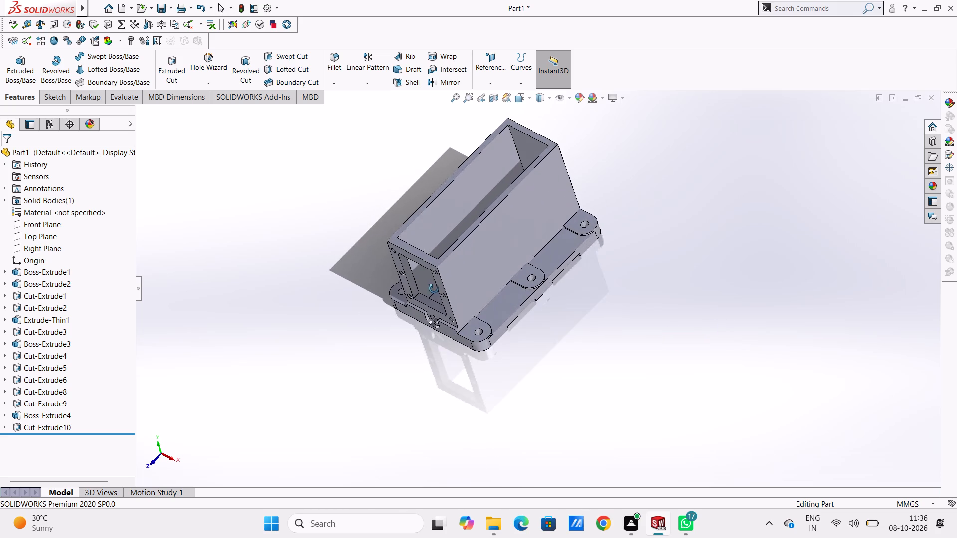
pyautogui.moveTo(434, 289); pyautogui.dragTo(432, 288, button='middle')
pyautogui.scroll(-4, 512, 332)
# Set up a symmetric 2 mm fillet on the three edges where the right-side mounting lugs meet the housing wall.
pyautogui.click(334, 62)
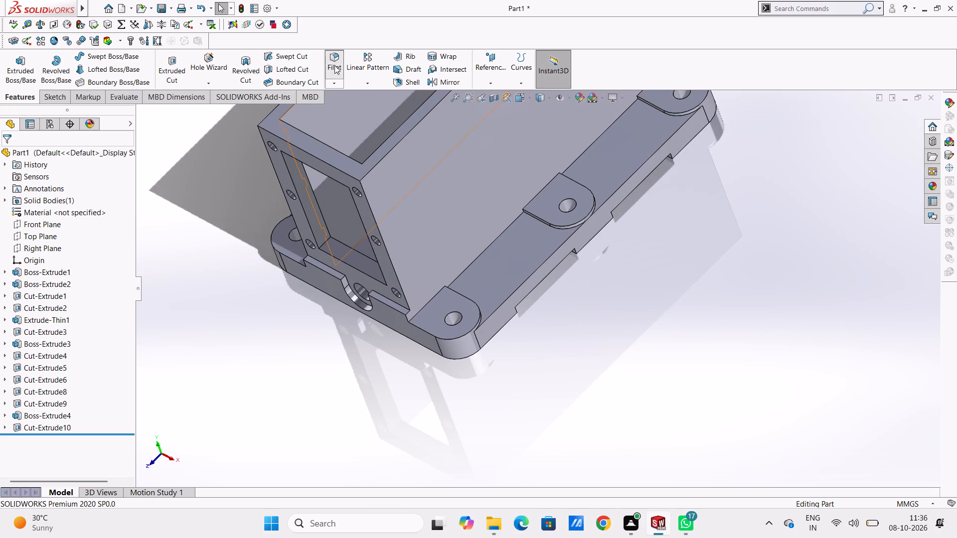
pyautogui.click(423, 309)
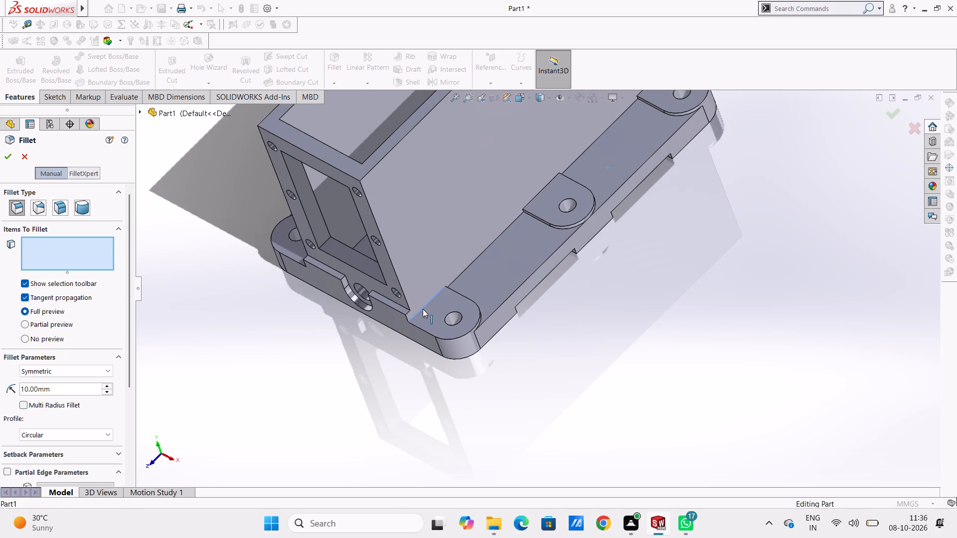
pyautogui.click(531, 201)
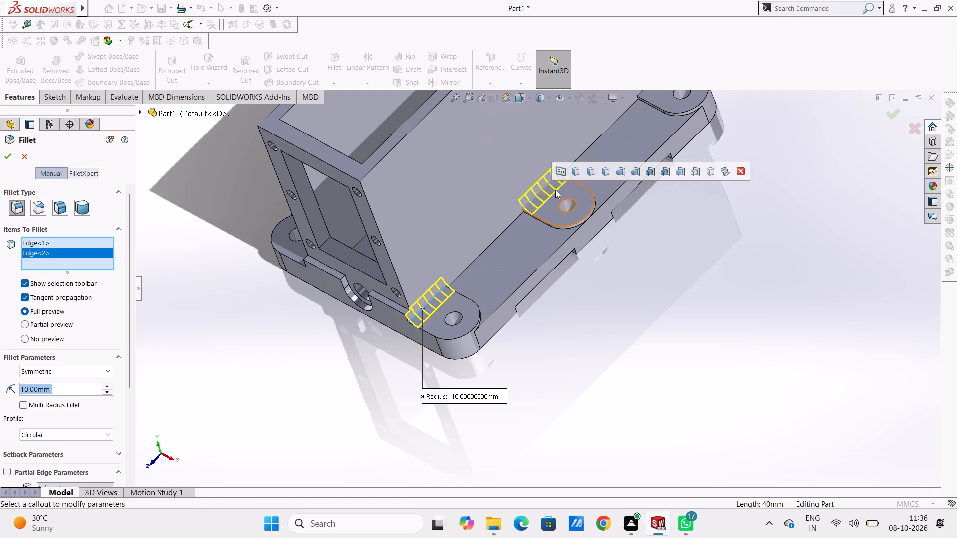
pyautogui.scroll(3, 558, 188)
pyautogui.click(604, 167)
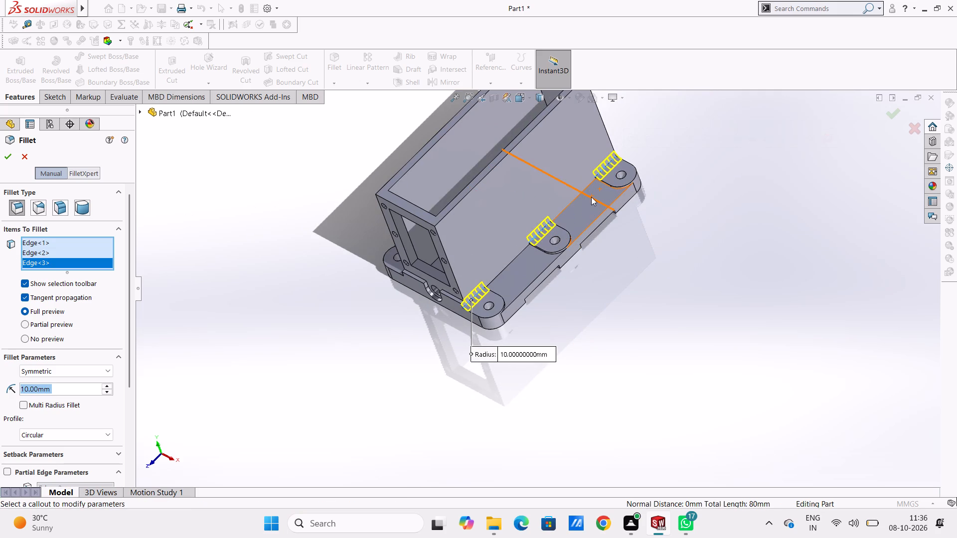
pyautogui.scroll(-3, 591, 197)
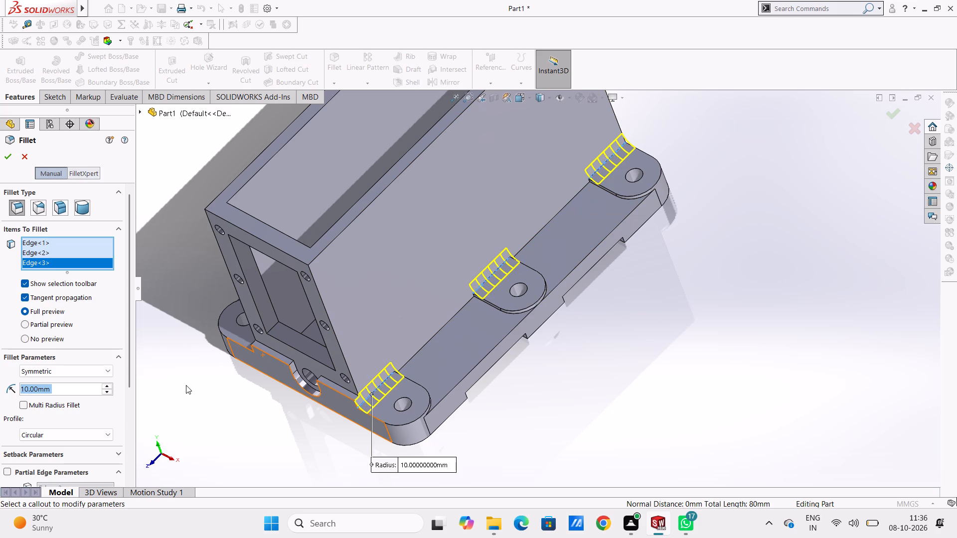
pyautogui.press('5')
pyautogui.press('Return')
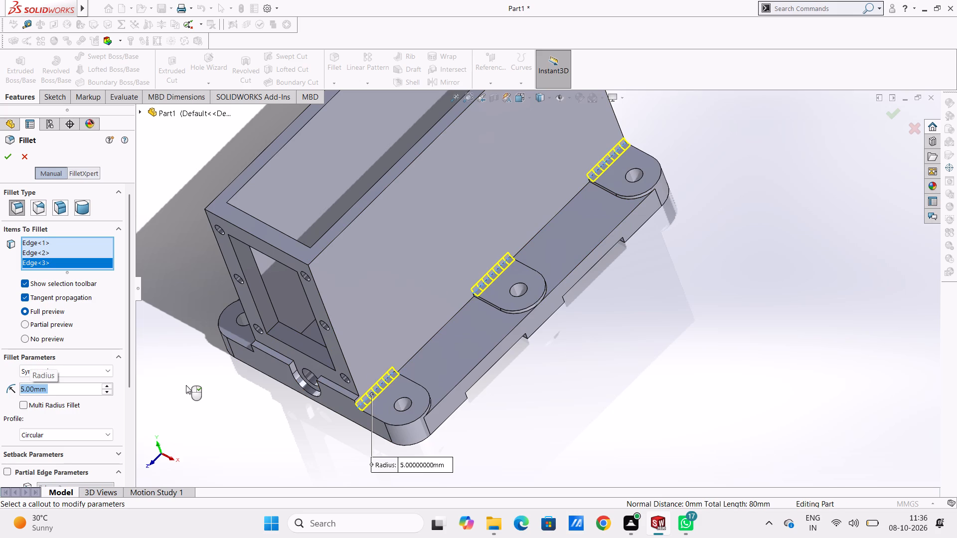
pyautogui.press('1')
pyautogui.press('Return')
pyautogui.press('2')
pyautogui.press('Return')
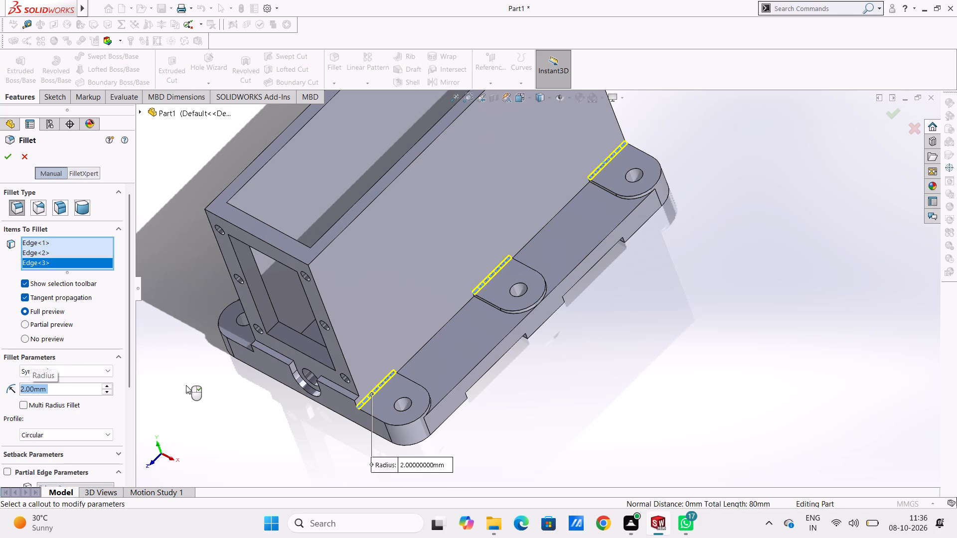
# Add the three matching lug-to-wall edges on the opposite side of the housing to the 2 mm fillet and apply it.
pyautogui.scroll(3, 186, 385)
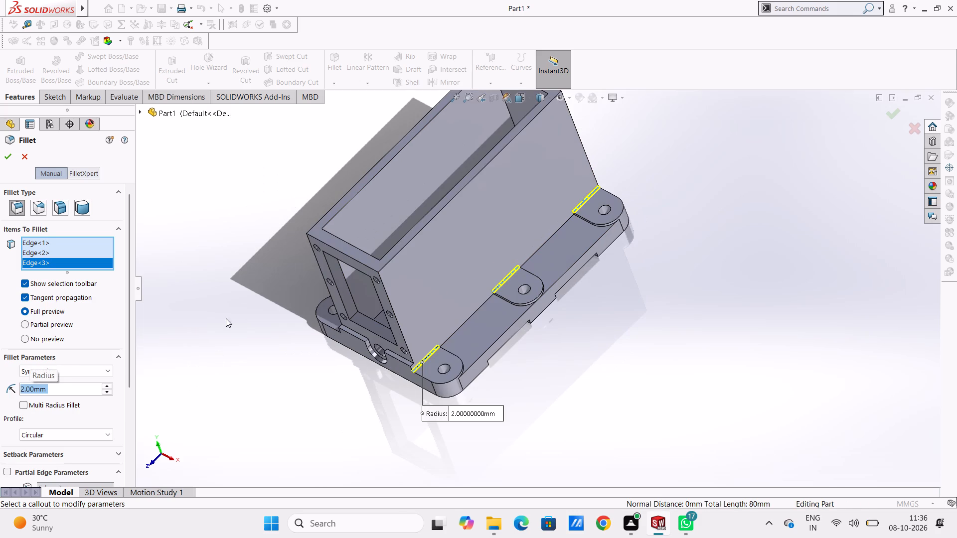
pyautogui.moveTo(234, 285); pyautogui.dragTo(323, 326, button='middle')
pyautogui.scroll(2, 393, 304)
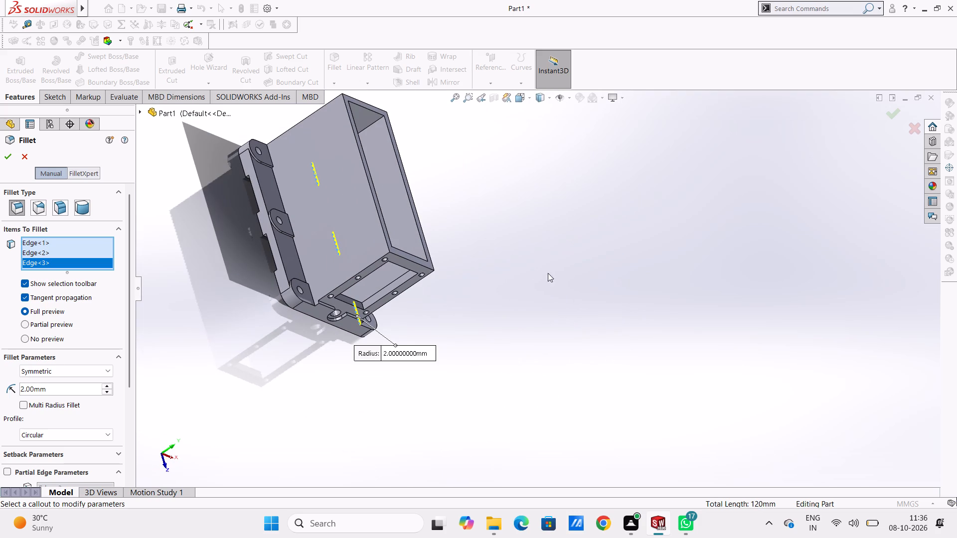
pyautogui.moveTo(525, 268); pyautogui.dragTo(538, 368, button='middle')
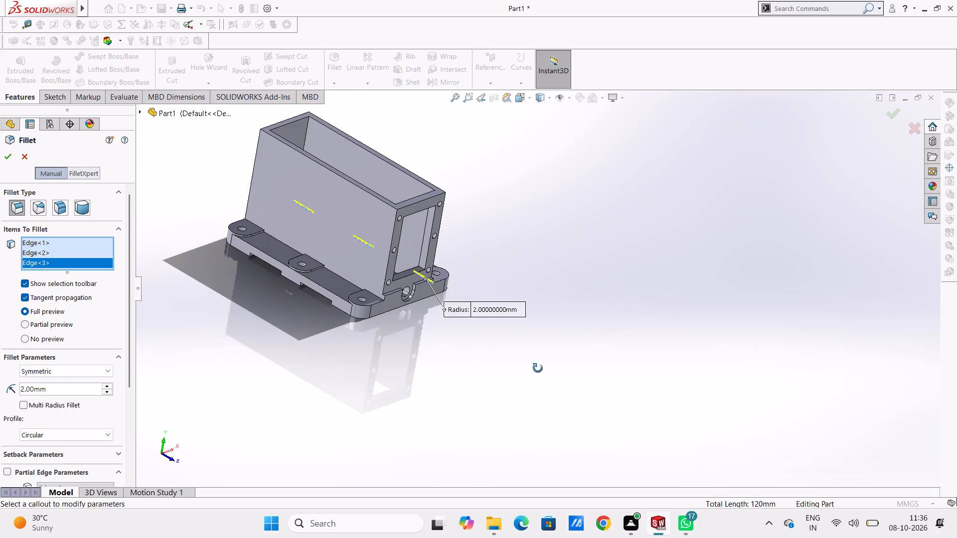
pyautogui.moveTo(538, 368); pyautogui.dragTo(537, 380, button='middle')
pyautogui.scroll(-4, 276, 209)
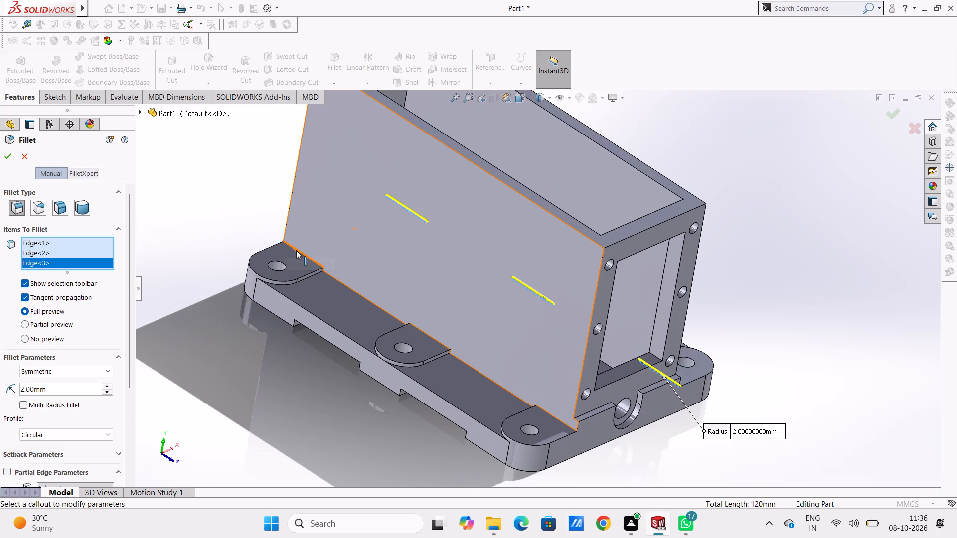
pyautogui.click(298, 250)
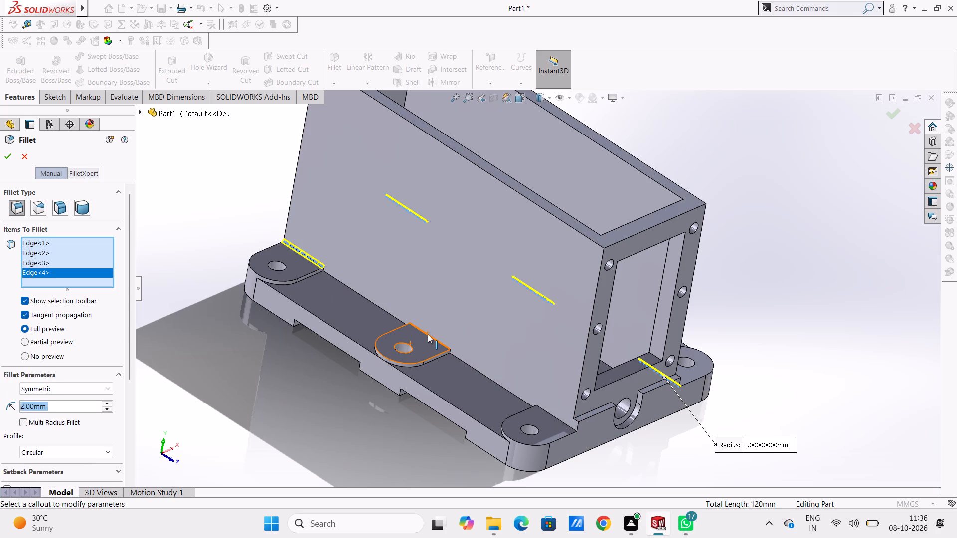
pyautogui.click(428, 336)
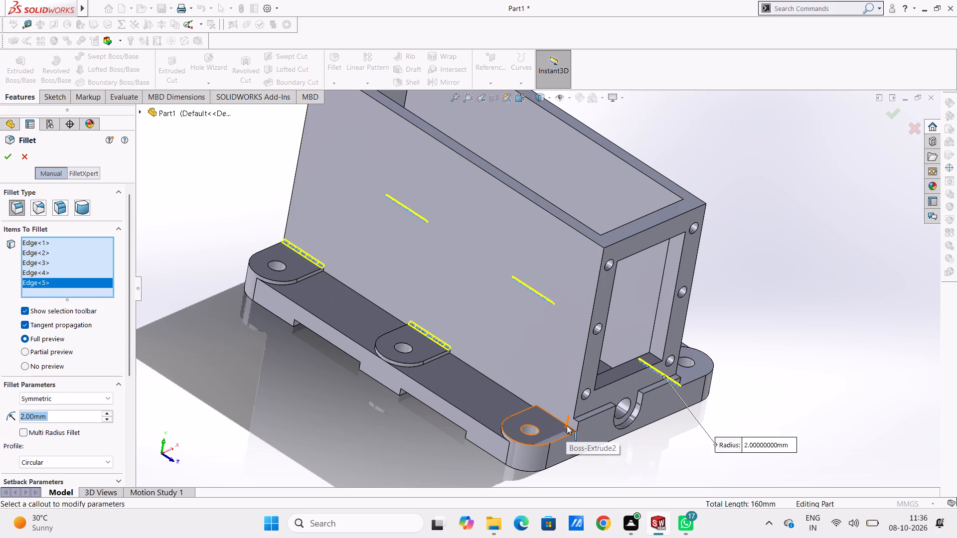
pyautogui.click(567, 425)
pyautogui.click(567, 425)
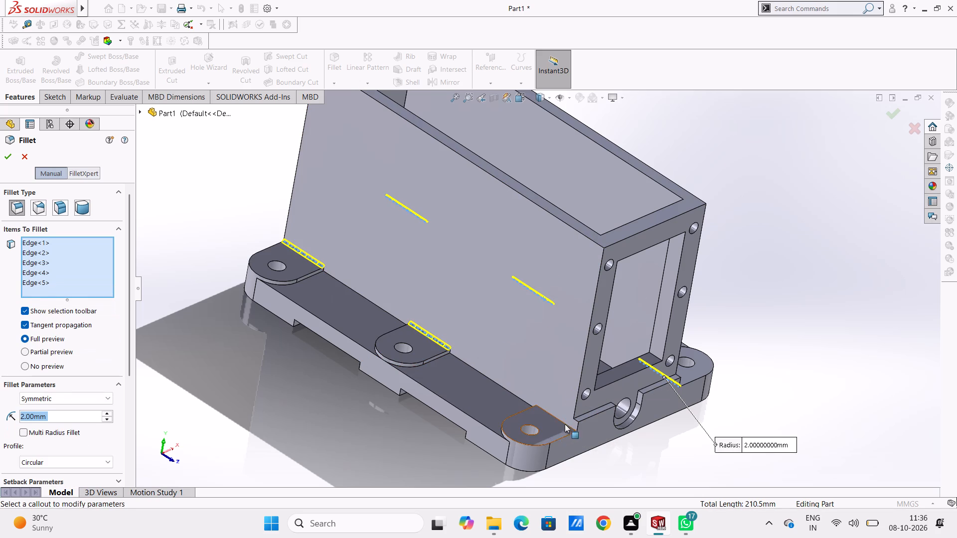
pyautogui.click(561, 420)
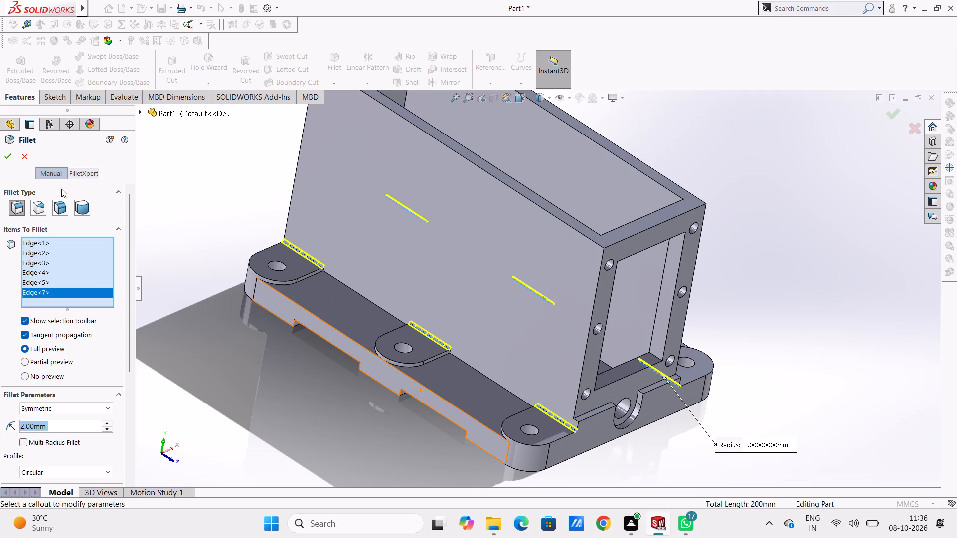
pyautogui.click(9, 161)
# Examine the filleted housing from several angles, including the left and right side views.
pyautogui.scroll(4, 226, 196)
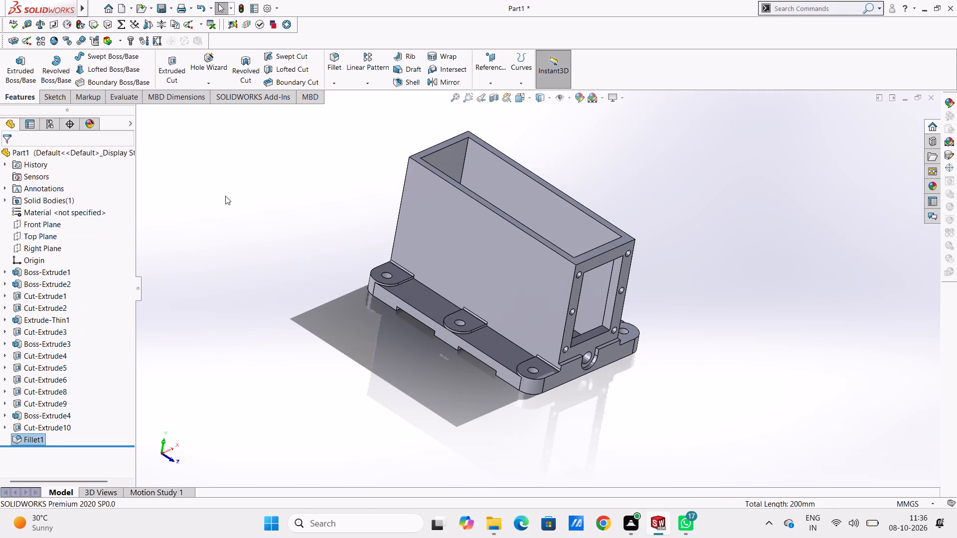
pyautogui.moveTo(387, 319); pyautogui.dragTo(293, 327, button='middle')
pyautogui.scroll(1, 359, 333)
pyautogui.moveTo(362, 335); pyautogui.dragTo(423, 385, button='middle')
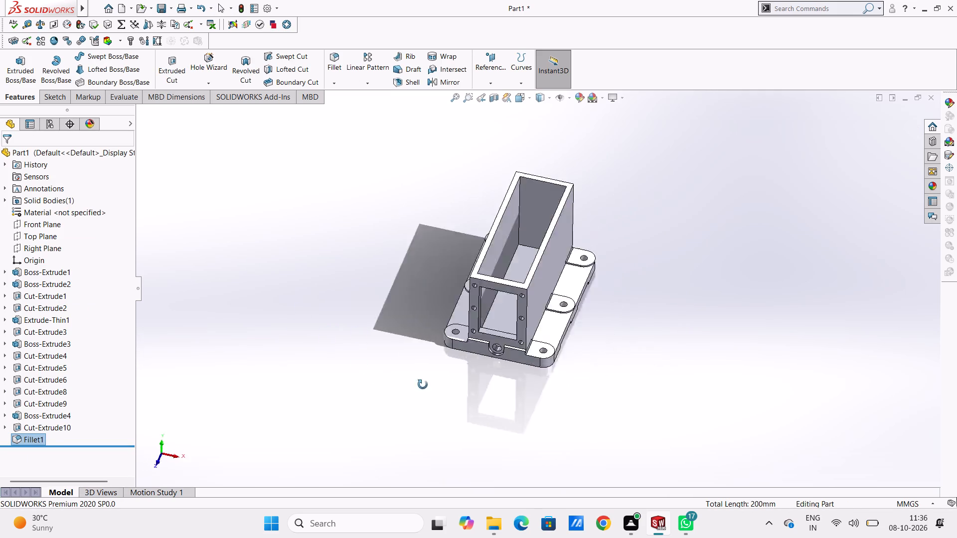
pyautogui.moveTo(423, 385); pyautogui.dragTo(380, 347, button='middle')
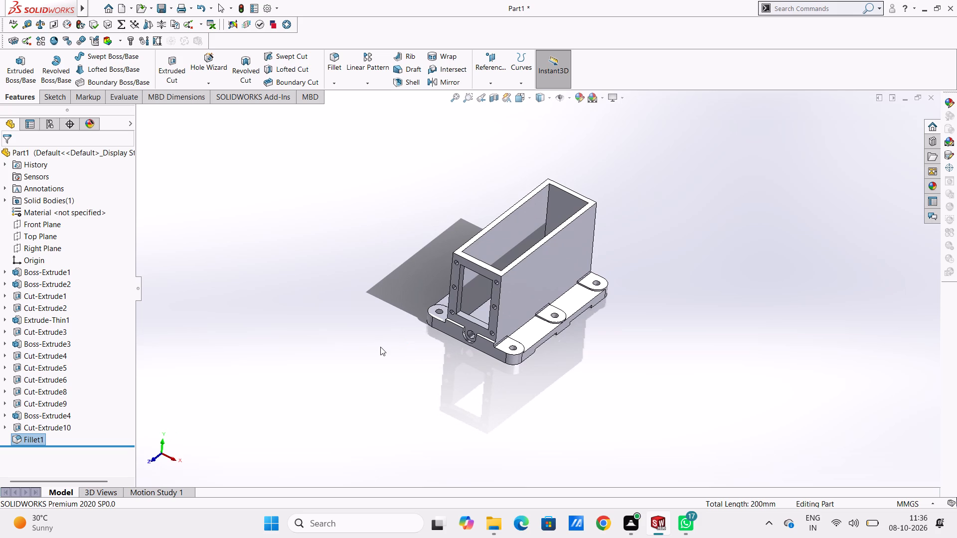
pyautogui.scroll(-1, 380, 347)
pyautogui.hotkey('ctrl', '3')
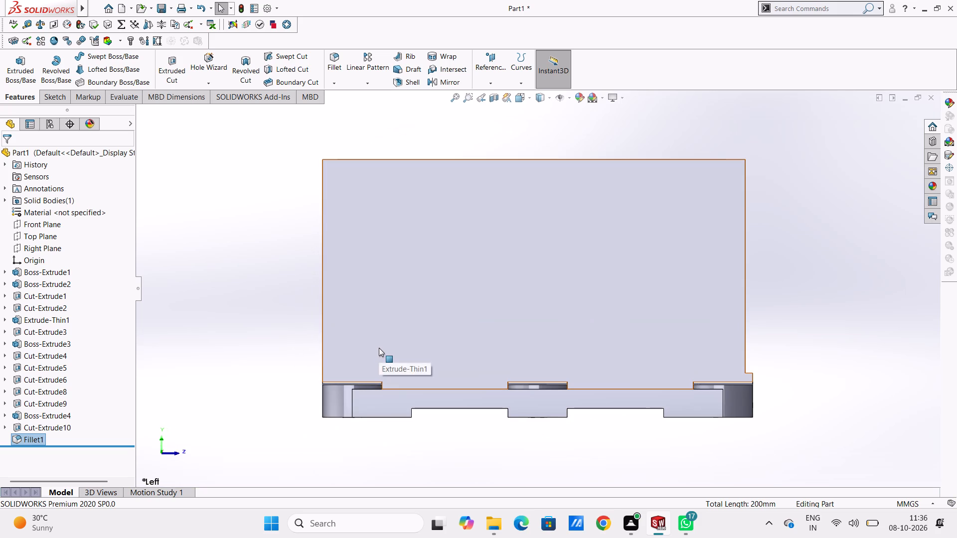
pyautogui.hotkey('ctrl', '4')
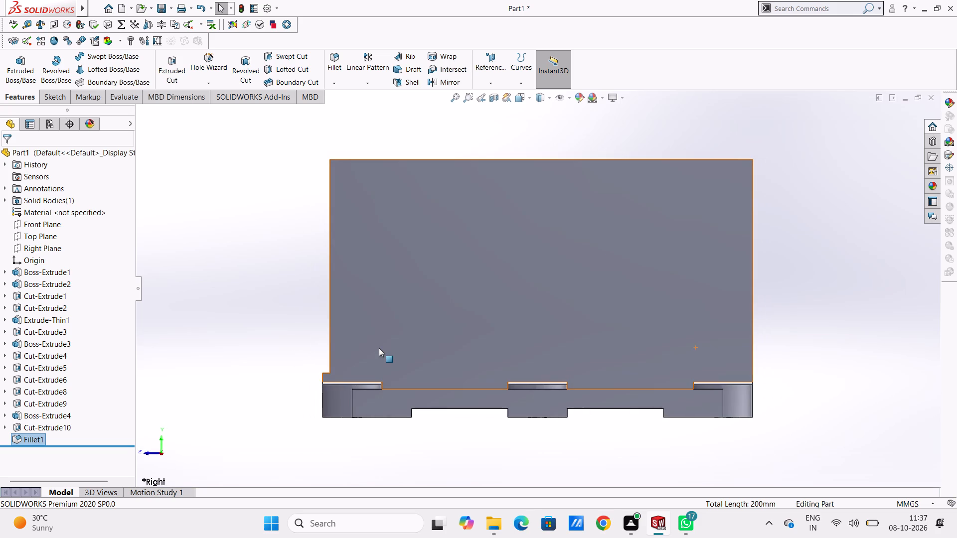
pyautogui.hotkey('ctrl', '7')
# Open a sketch on the outer face of the housing's right side wall and start a circle.
pyautogui.hotkey('ctrl', '4')
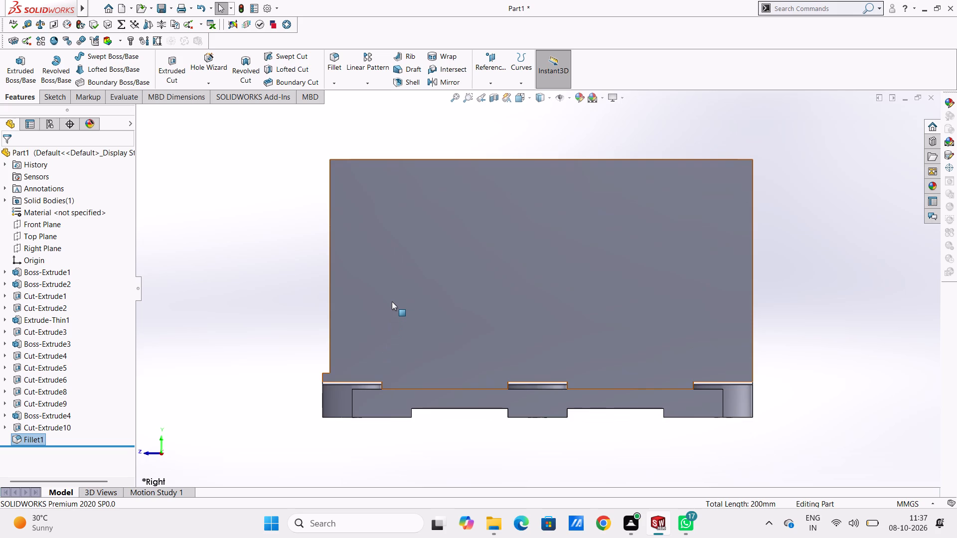
pyautogui.click(483, 309)
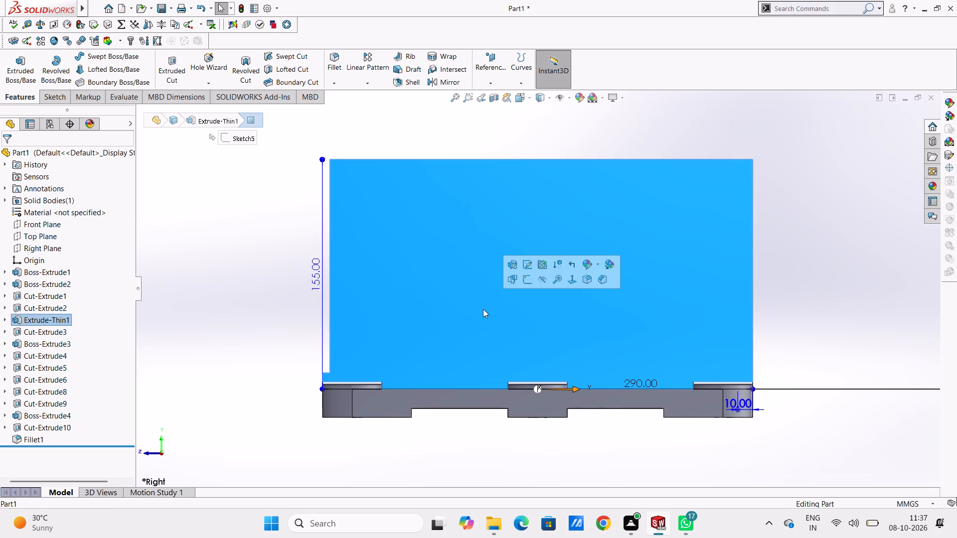
pyautogui.click(525, 283)
pyautogui.click(258, 293)
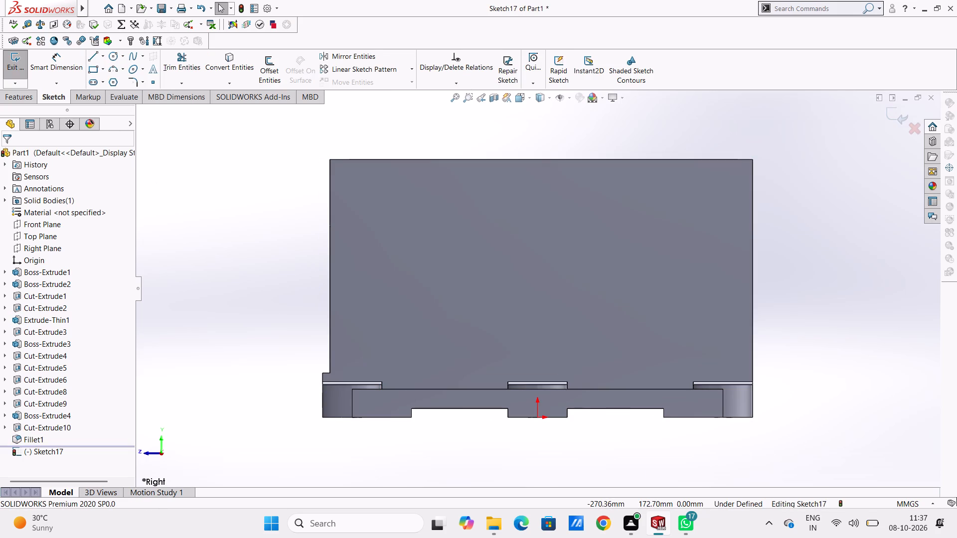
pyautogui.click(113, 52)
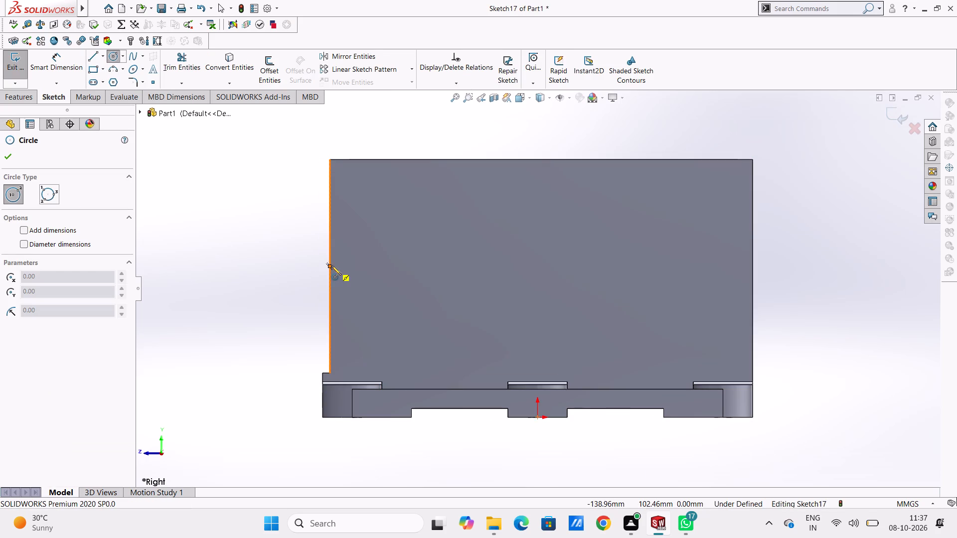
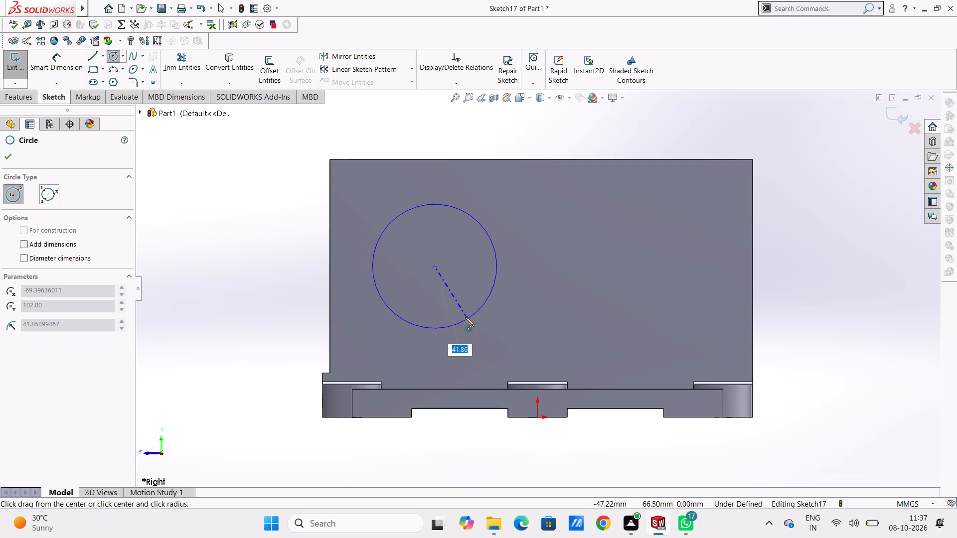
# Complete the circle at a radius of about 35.5 mm on the side wall, nearer the front end.
pyautogui.click(463, 311)
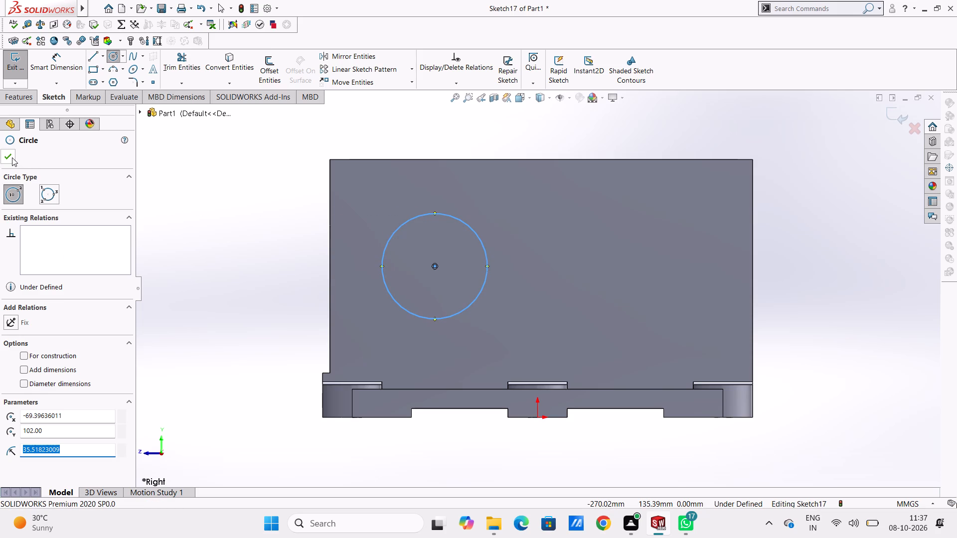
pyautogui.click(12, 157)
# Dimension the circle's diameter and set it to 80 mm.
pyautogui.click(64, 60)
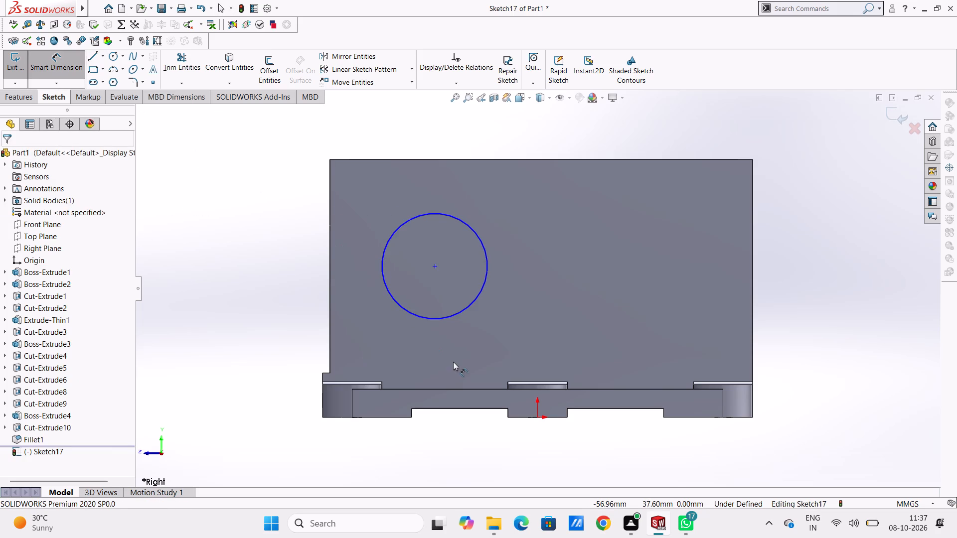
pyautogui.scroll(3, 453, 361)
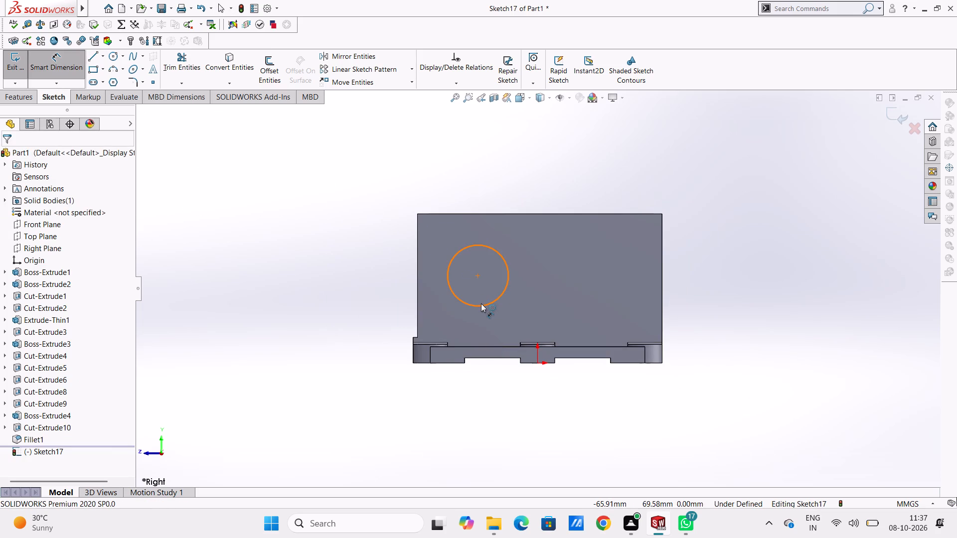
pyautogui.click(481, 304)
pyautogui.click(249, 396)
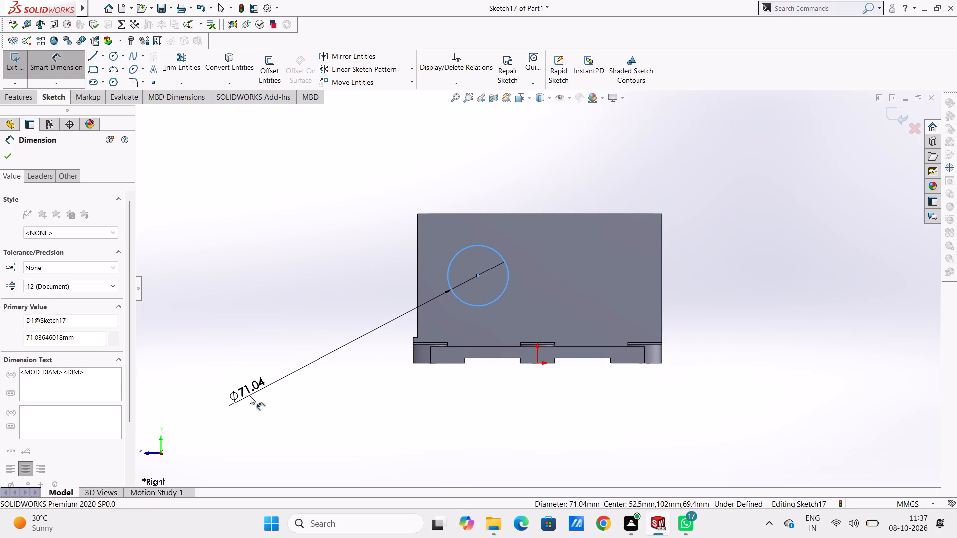
pyautogui.write('80')
pyautogui.press('Return')
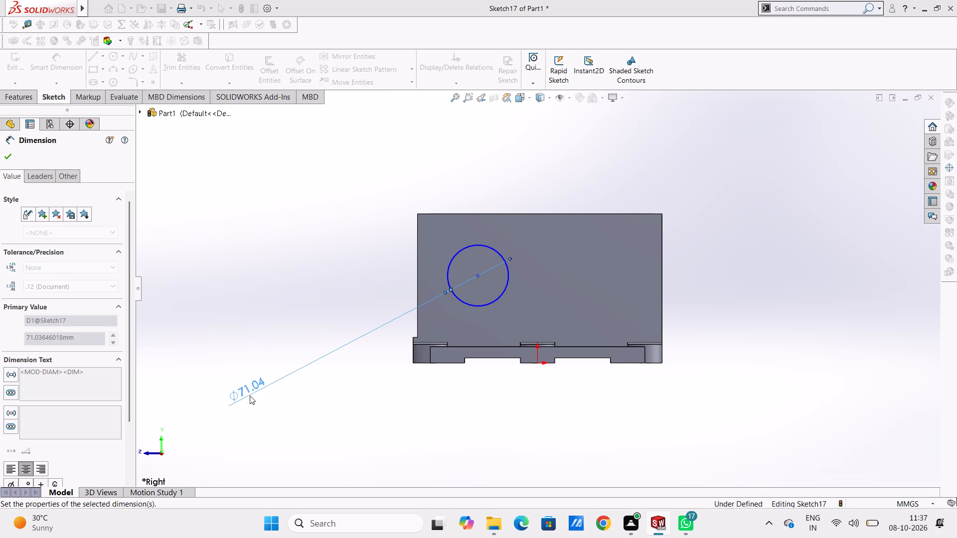
pyautogui.click(285, 308)
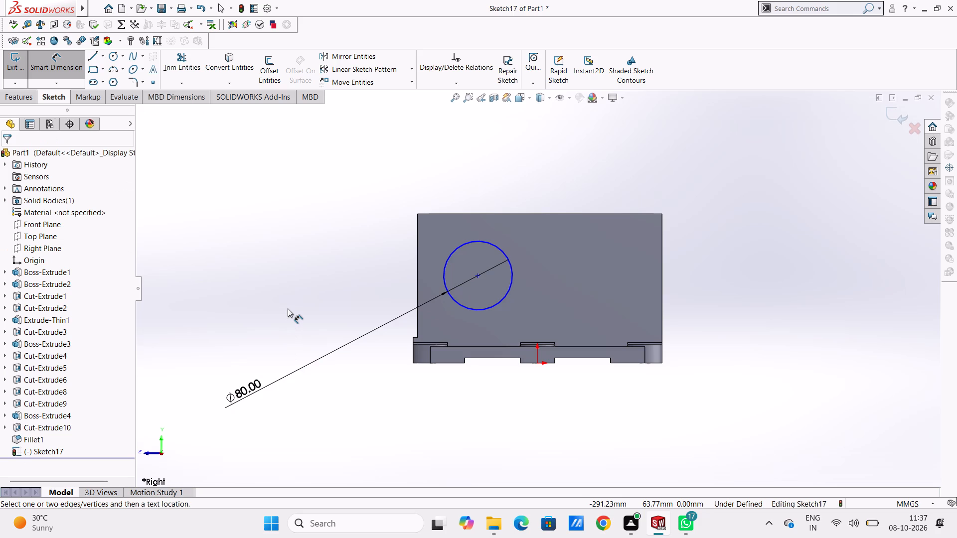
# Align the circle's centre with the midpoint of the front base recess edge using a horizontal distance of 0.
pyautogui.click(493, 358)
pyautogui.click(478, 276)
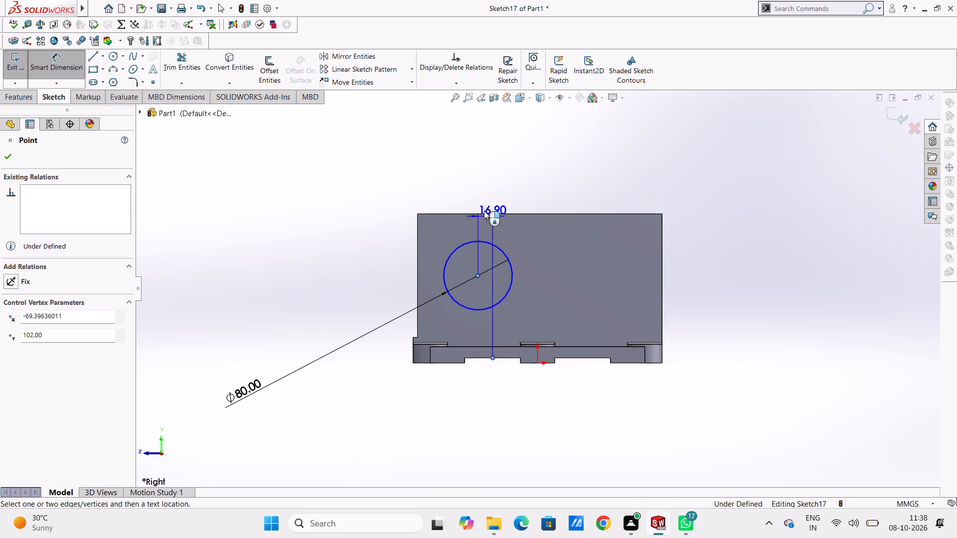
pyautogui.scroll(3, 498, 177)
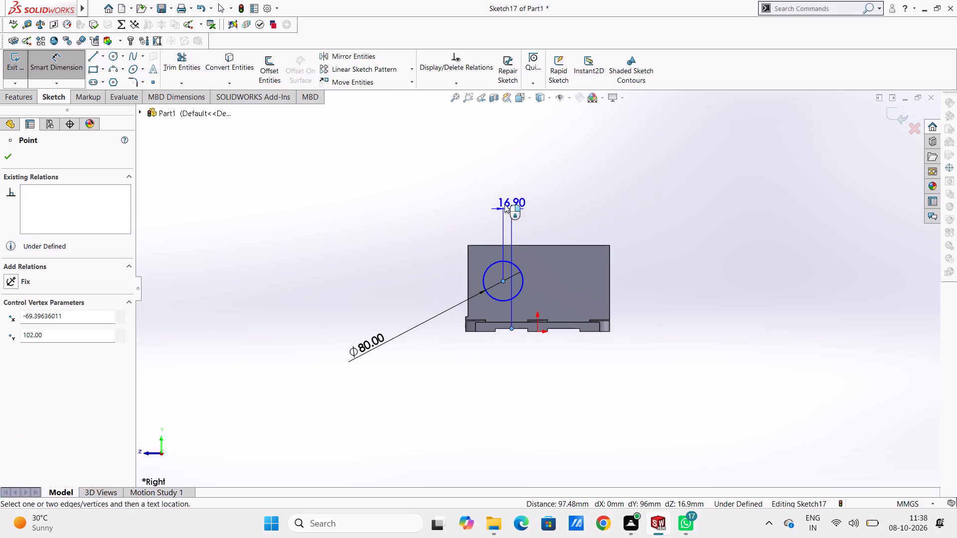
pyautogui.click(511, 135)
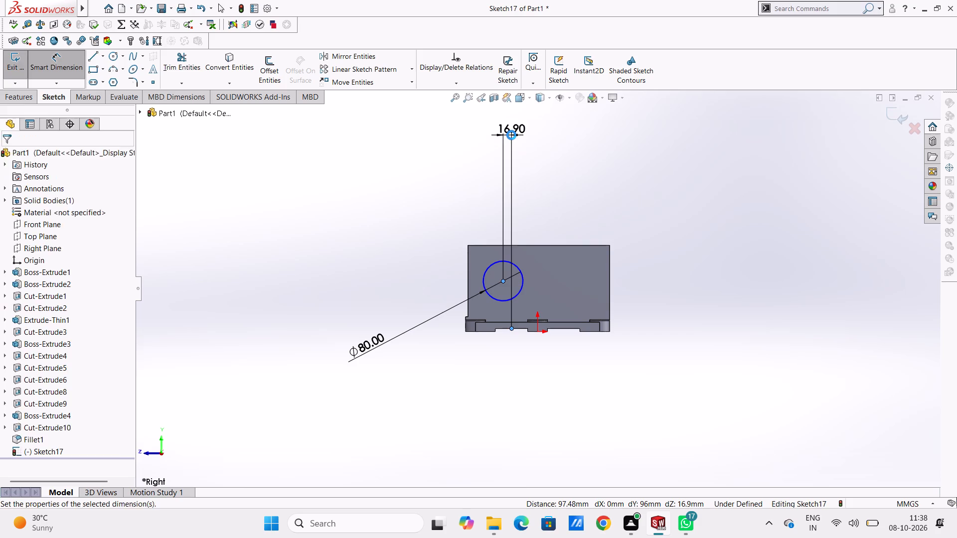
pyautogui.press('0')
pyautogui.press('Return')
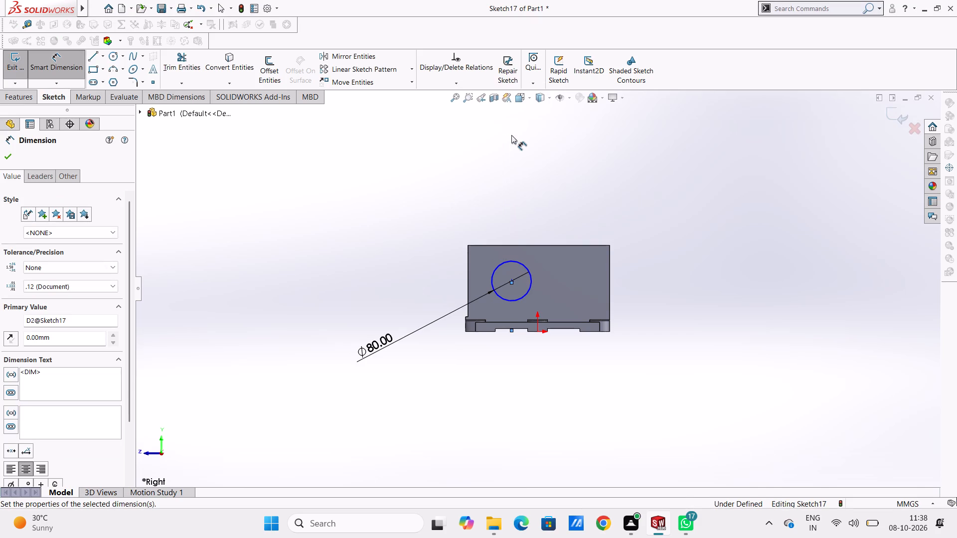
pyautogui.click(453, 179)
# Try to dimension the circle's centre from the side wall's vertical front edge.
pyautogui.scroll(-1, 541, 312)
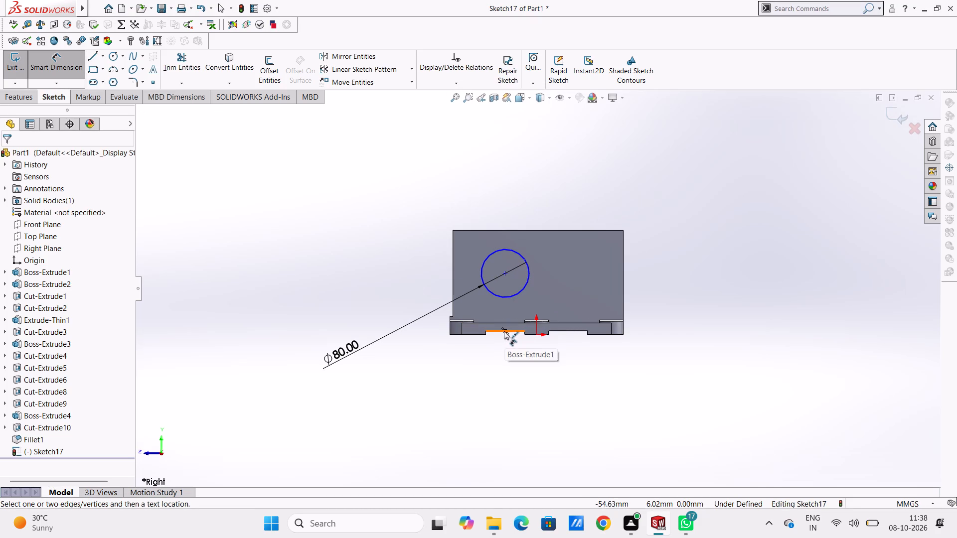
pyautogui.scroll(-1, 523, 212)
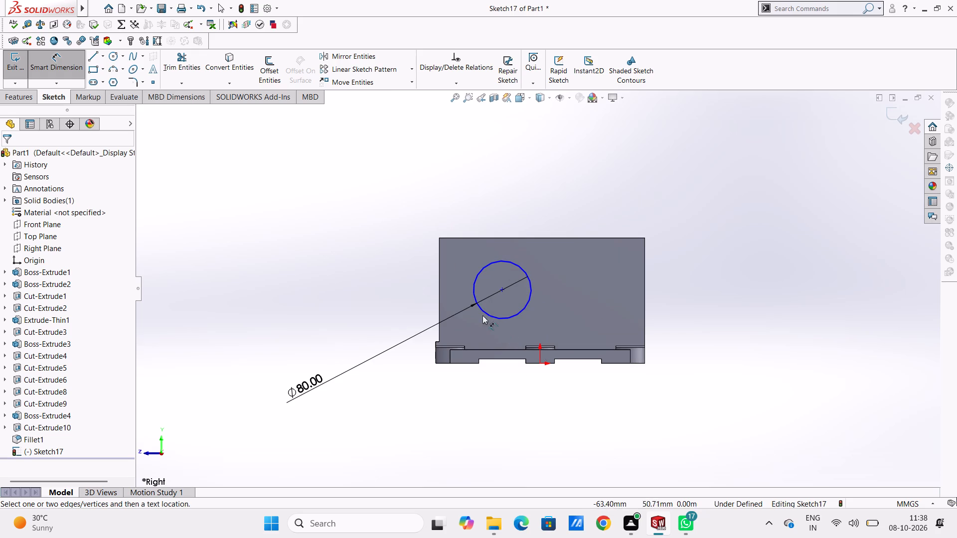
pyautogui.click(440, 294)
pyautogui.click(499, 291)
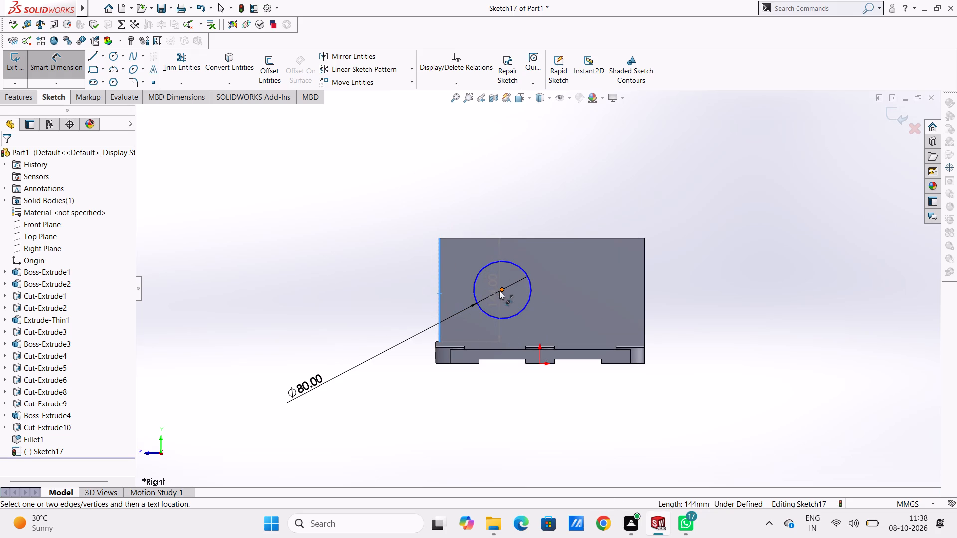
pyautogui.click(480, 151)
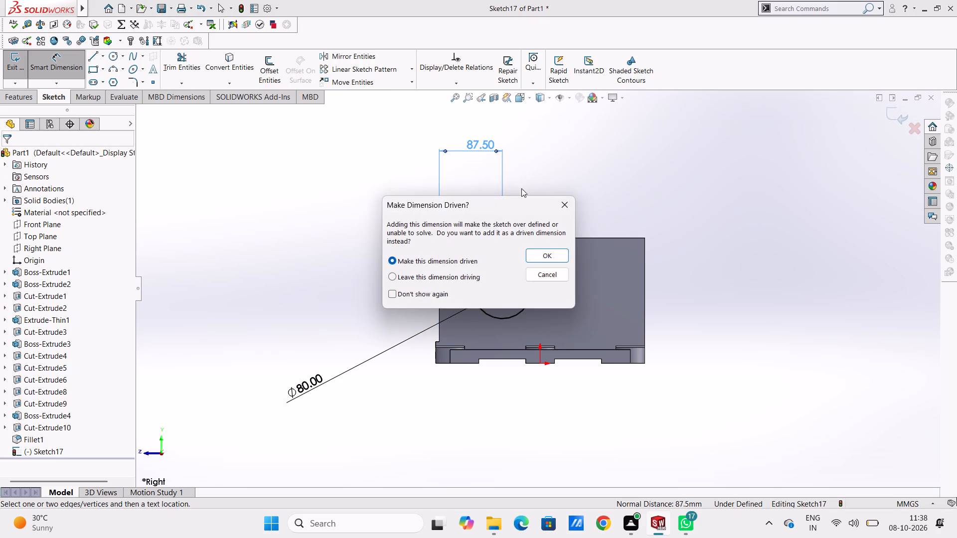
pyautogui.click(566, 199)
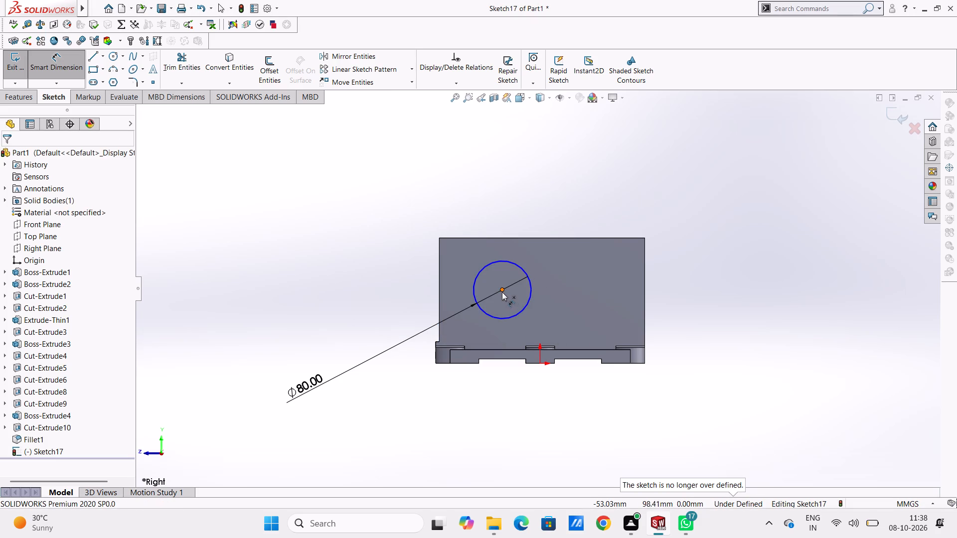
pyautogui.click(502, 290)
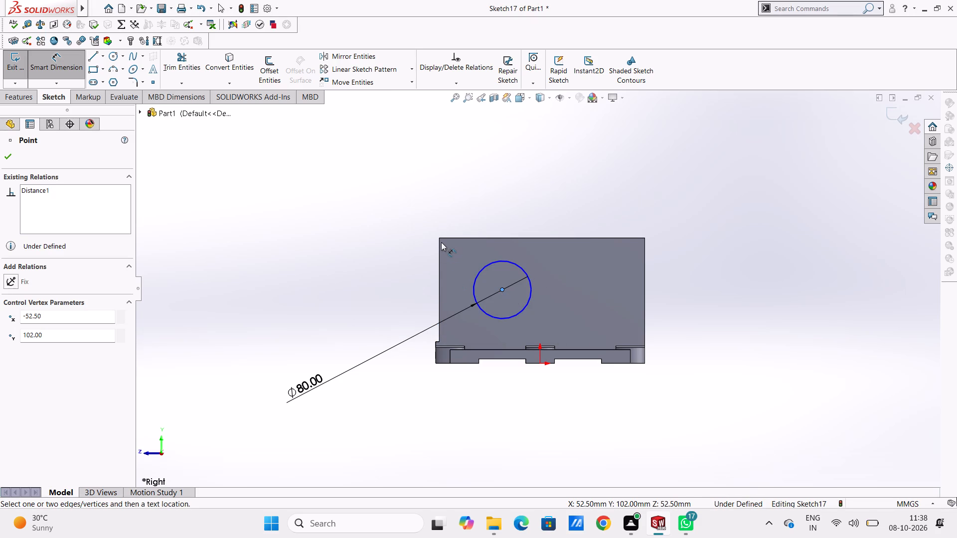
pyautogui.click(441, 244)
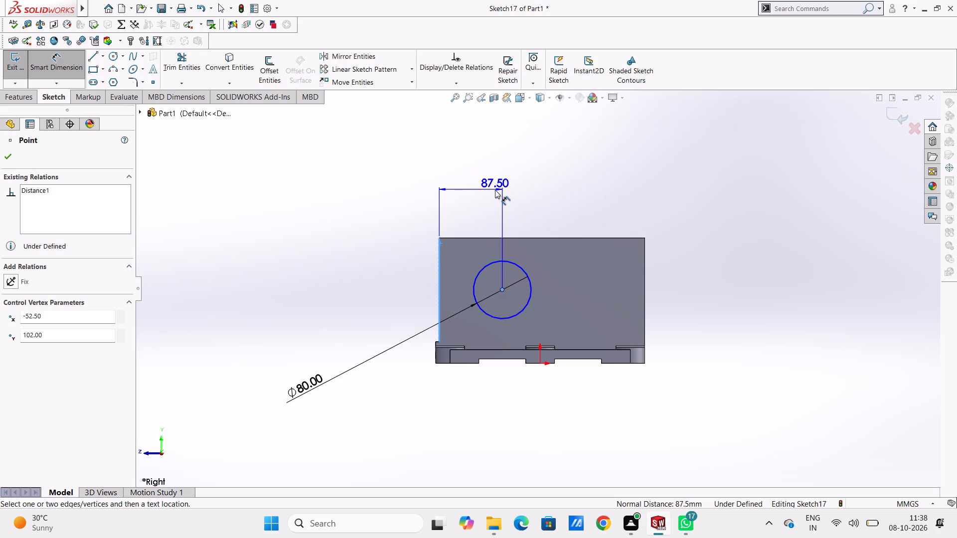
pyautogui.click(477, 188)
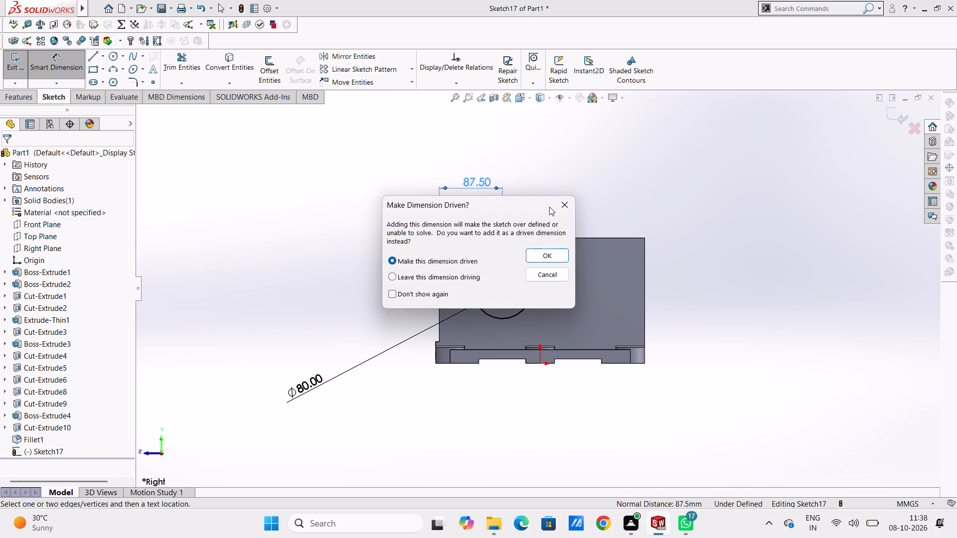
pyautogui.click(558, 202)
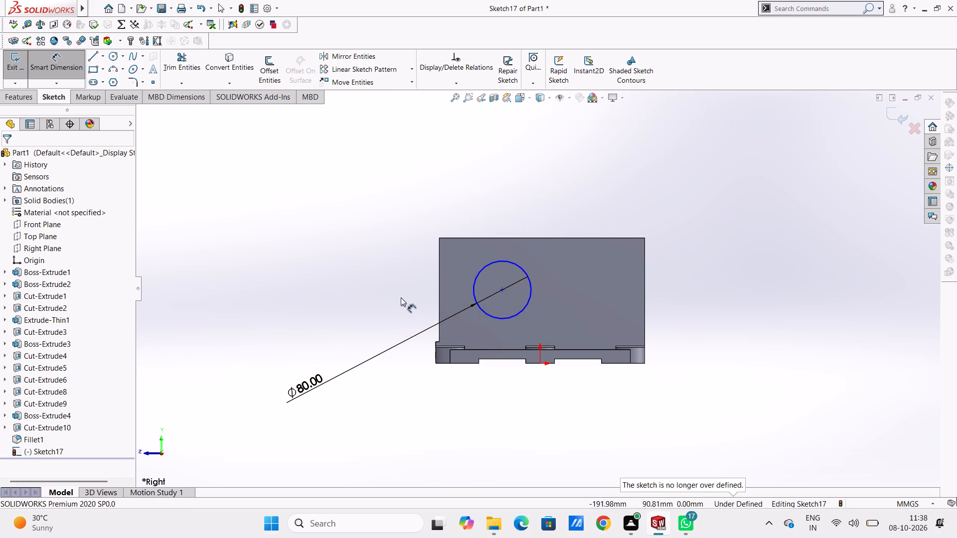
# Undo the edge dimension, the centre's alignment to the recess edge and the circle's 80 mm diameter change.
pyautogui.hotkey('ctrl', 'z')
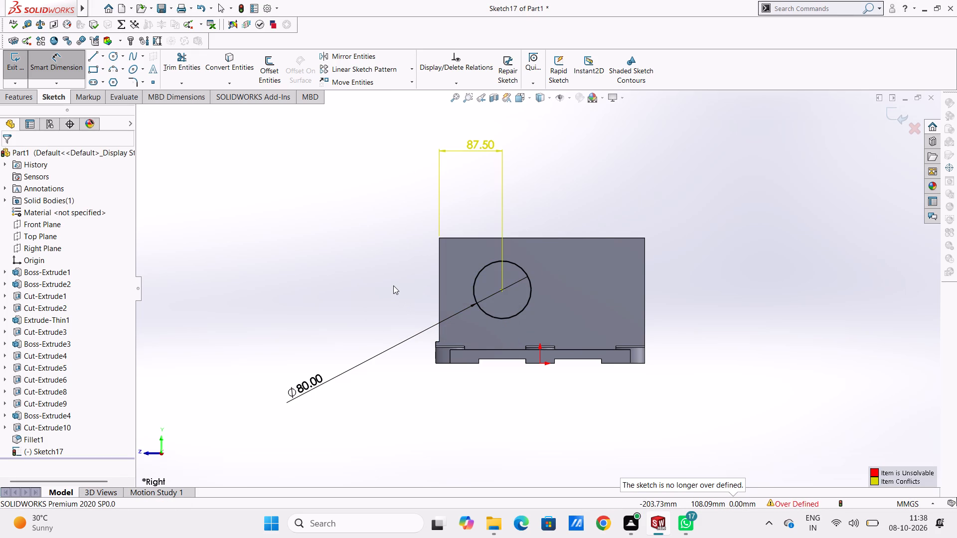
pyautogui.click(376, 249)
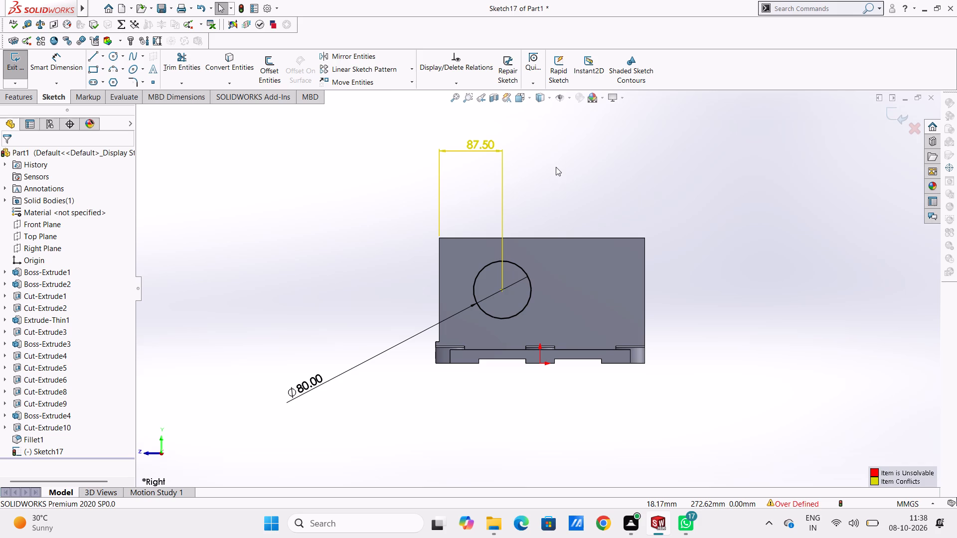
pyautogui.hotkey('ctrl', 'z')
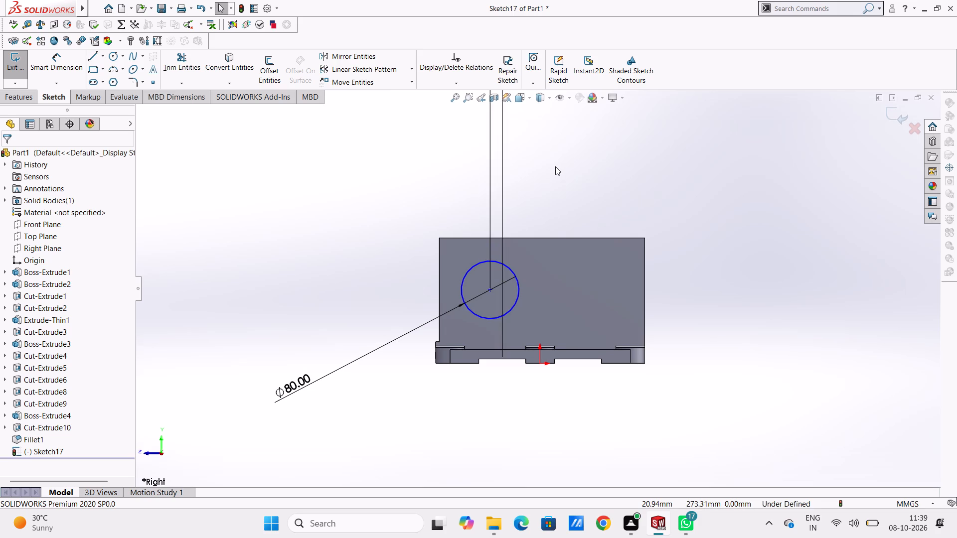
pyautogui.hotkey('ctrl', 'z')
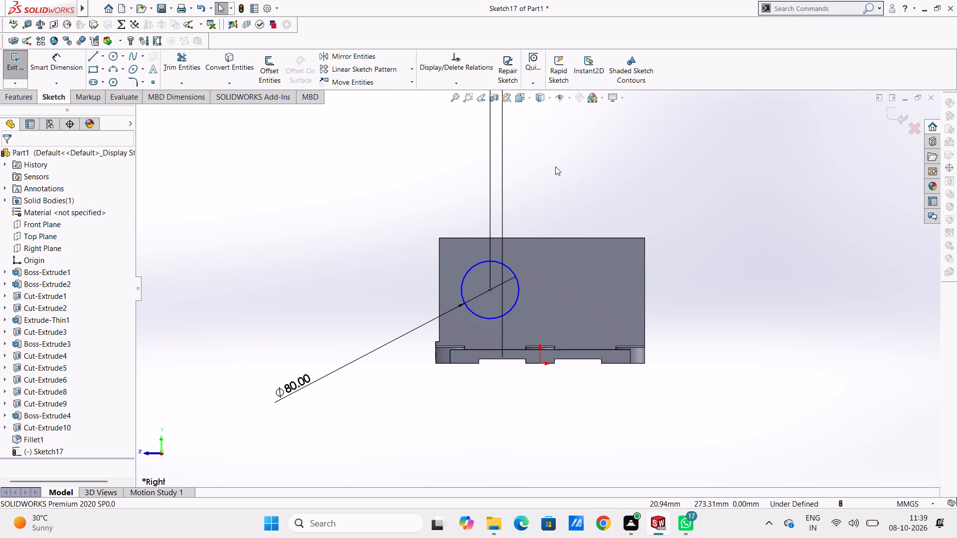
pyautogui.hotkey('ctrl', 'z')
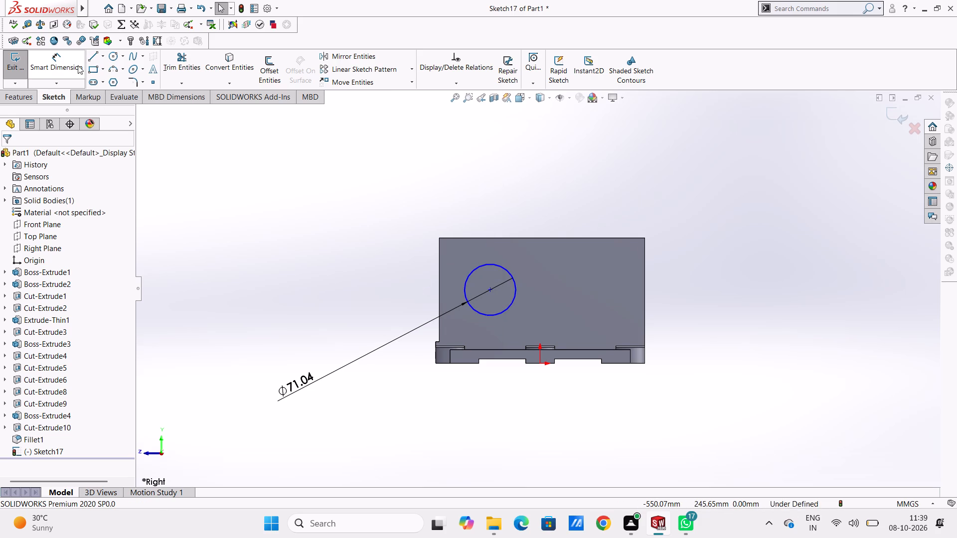
# Dimension the circle's centre from the side wall's vertical front edge and set the distance to 85 mm.
pyautogui.click(62, 60)
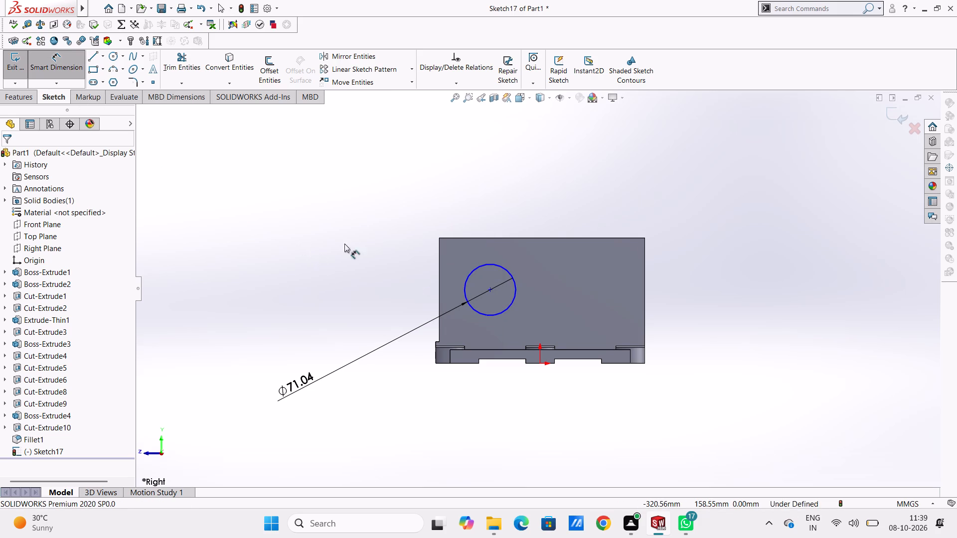
pyautogui.click(440, 291)
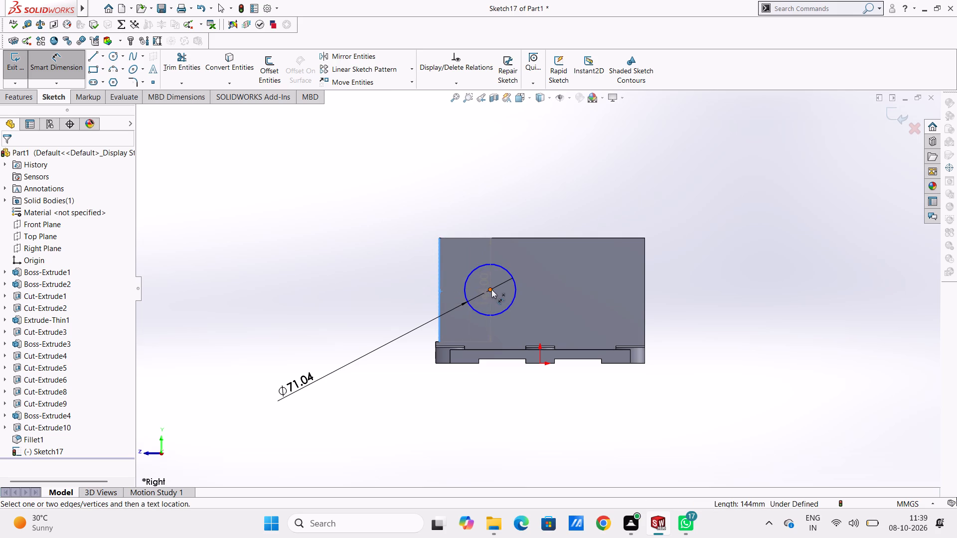
pyautogui.click(492, 289)
pyautogui.click(485, 137)
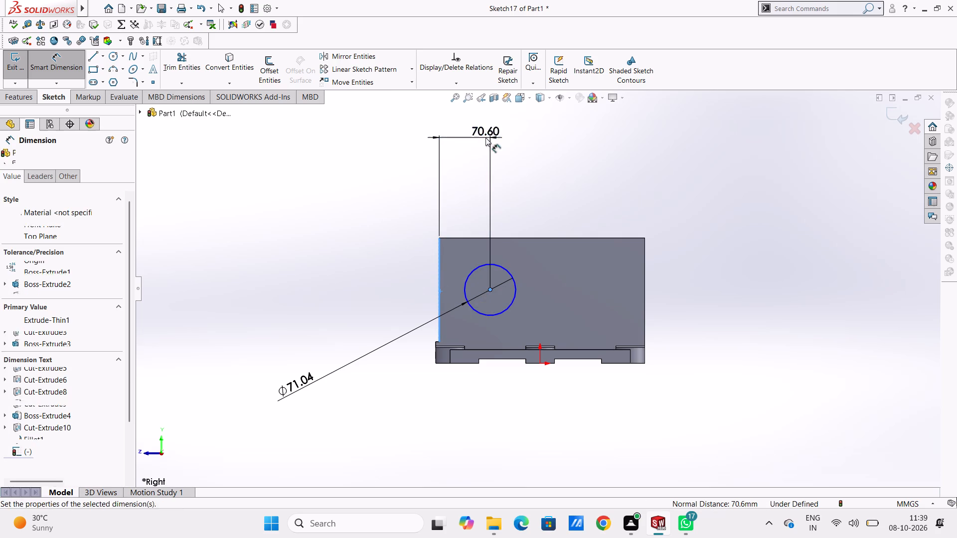
pyautogui.write('85')
pyautogui.press('Return')
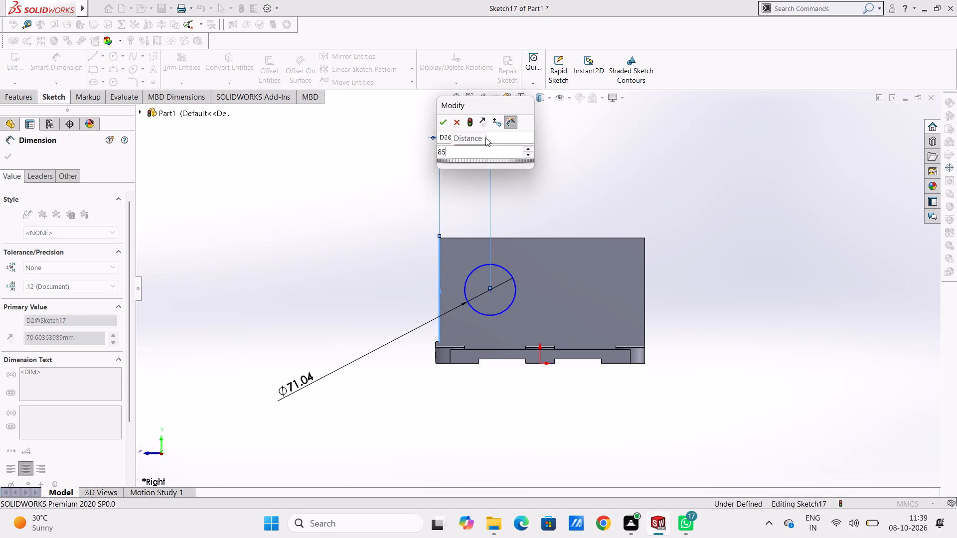
pyautogui.click(397, 217)
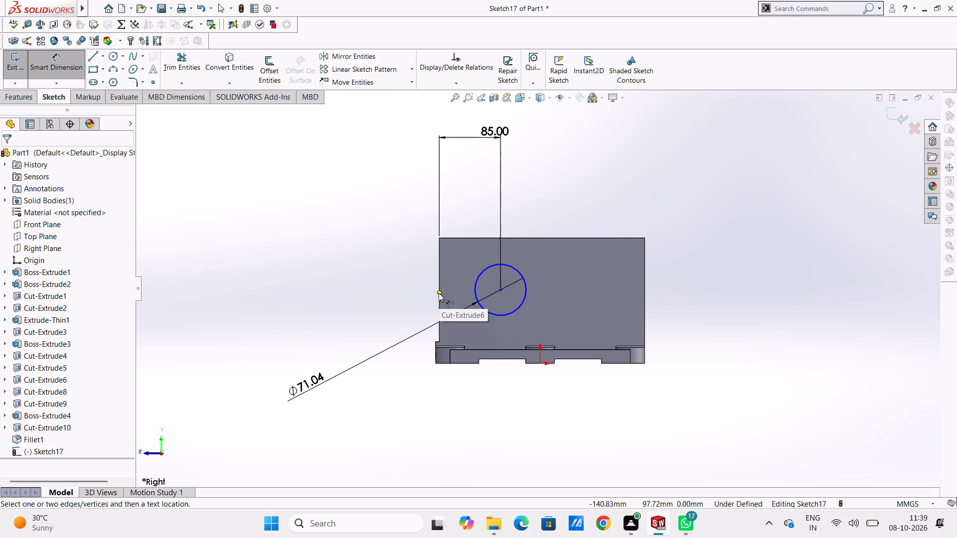
# Dimension the vertical distance from the side wall's top edge to the circle's centre.
pyautogui.click(546, 239)
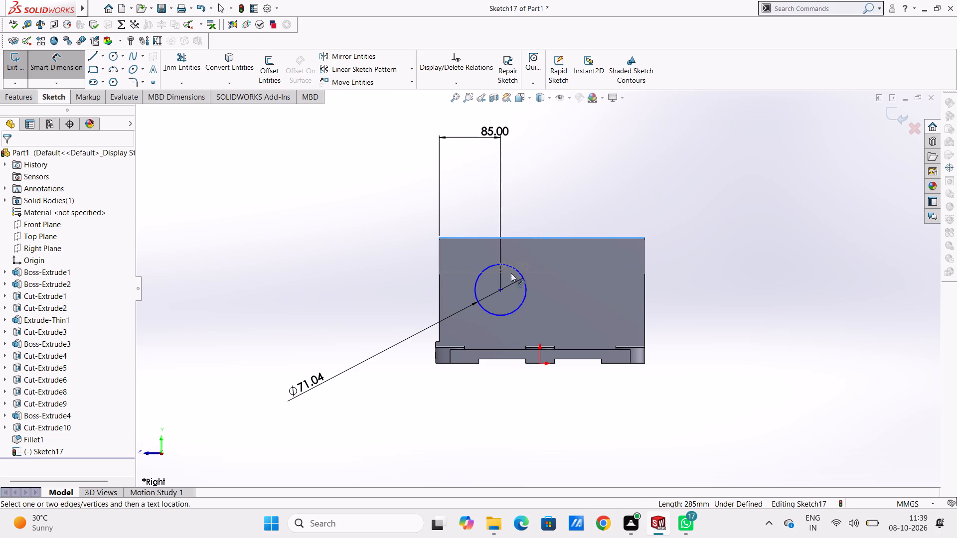
pyautogui.click(499, 289)
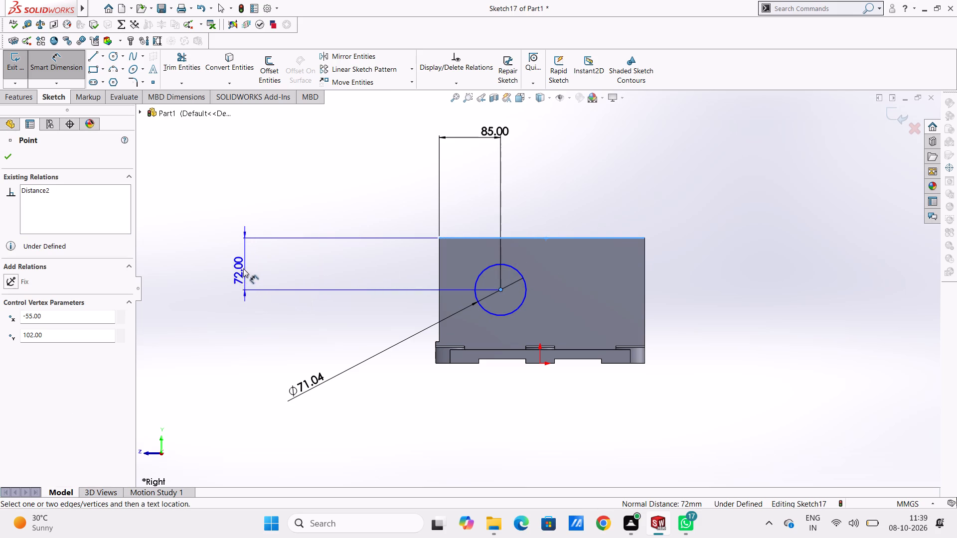
pyautogui.click(195, 252)
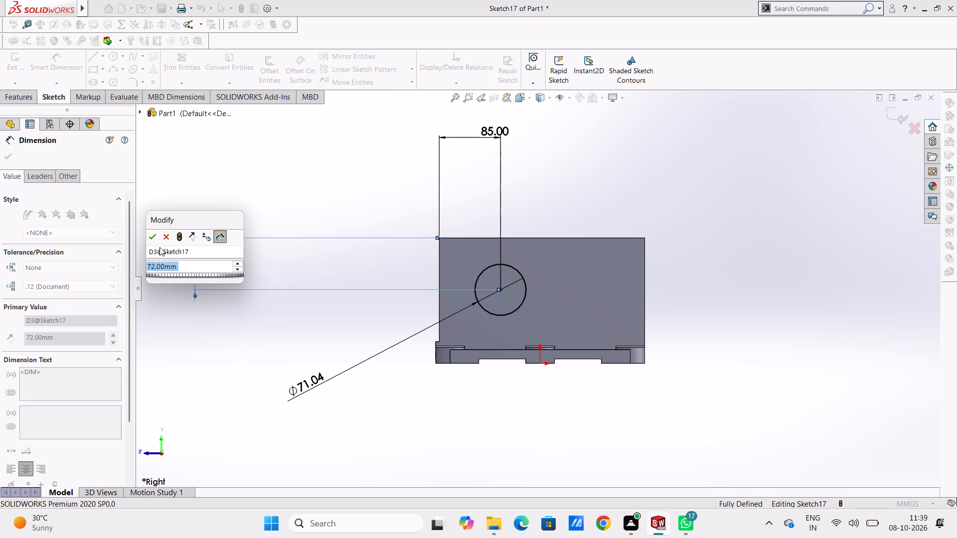
pyautogui.click(153, 242)
pyautogui.click(258, 183)
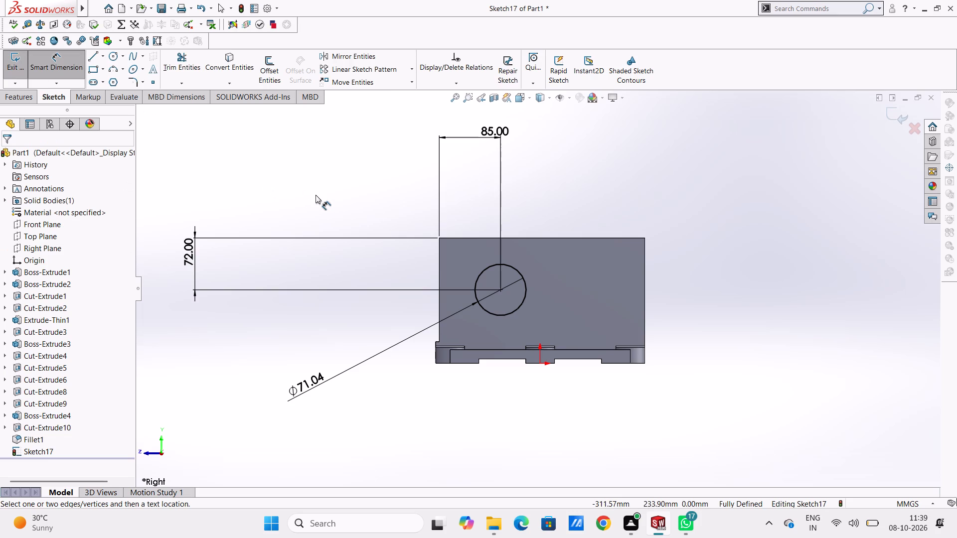
# Extrude-cut the side wall's dimensioned circle to a blind depth of 200 mm through the housing.
pyautogui.moveTo(324, 200); pyautogui.dragTo(376, 254, button='middle')
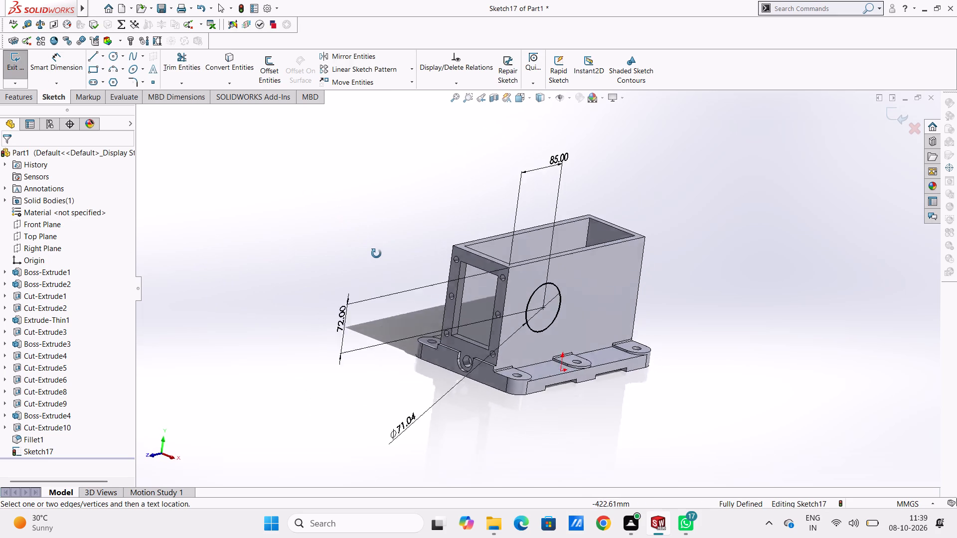
pyautogui.moveTo(376, 254); pyautogui.dragTo(359, 258, button='middle')
pyautogui.moveTo(68, 66); pyautogui.dragTo(68, 72)
pyautogui.click(31, 99)
pyautogui.click(178, 62)
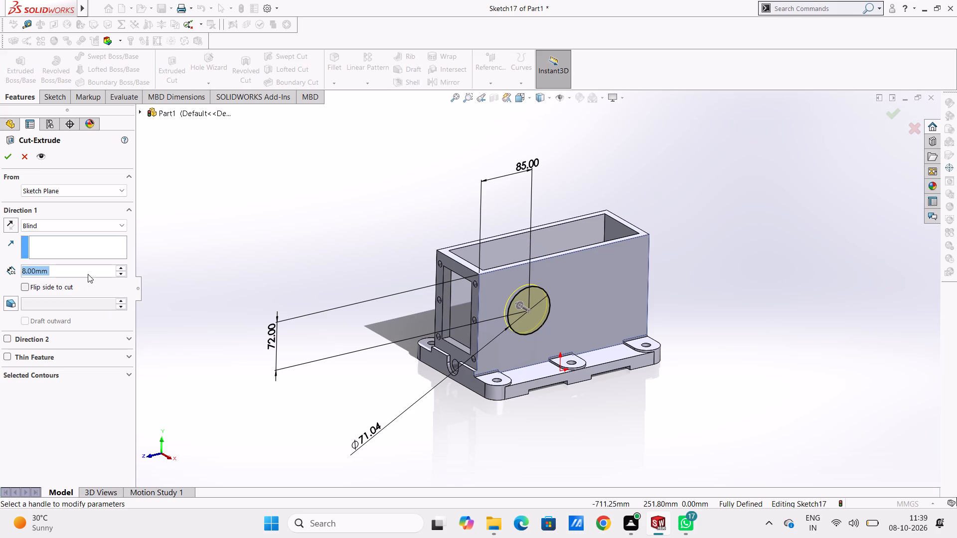
pyautogui.write('200')
pyautogui.press('Return')
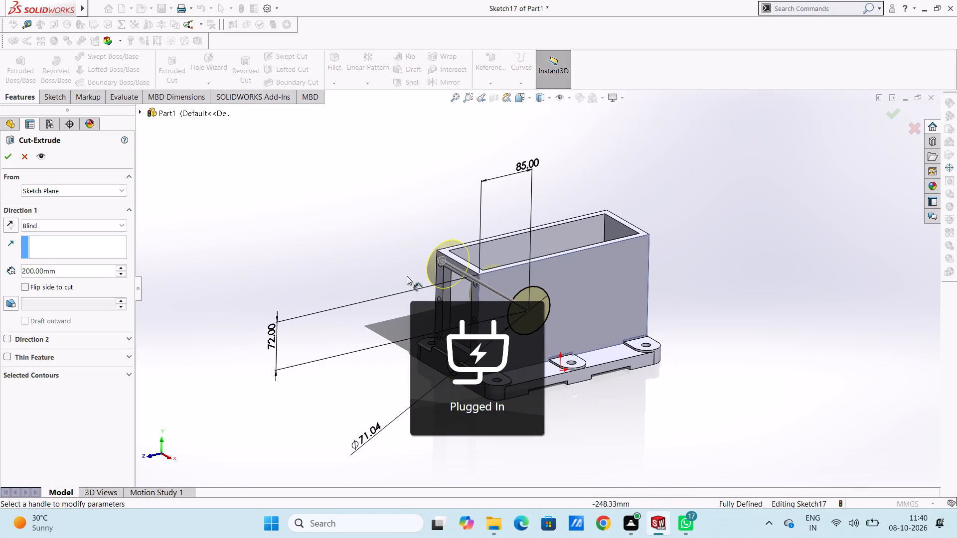
pyautogui.click(4, 155)
pyautogui.click(297, 225)
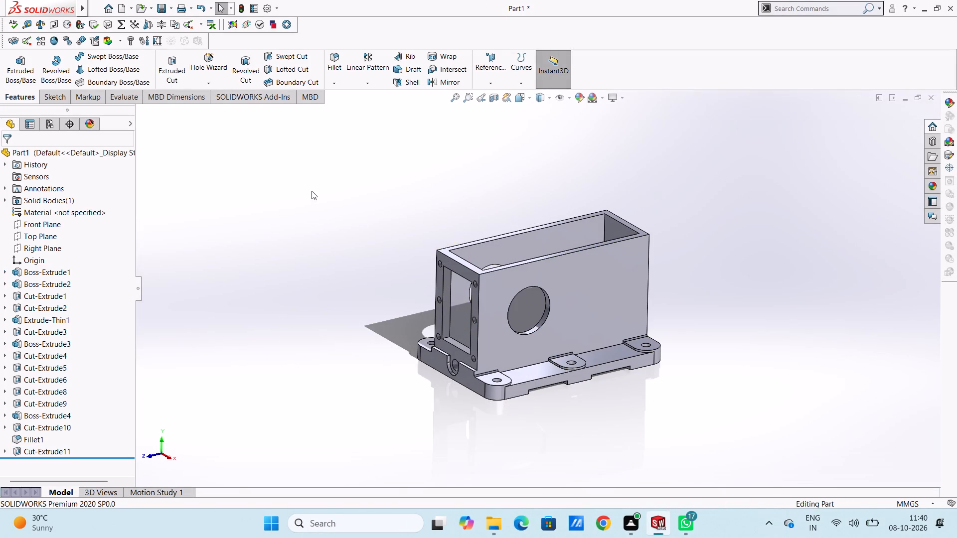
# Examine the housing and its circular side opening from several angles.
pyautogui.moveTo(308, 229); pyautogui.dragTo(327, 223, button='middle')
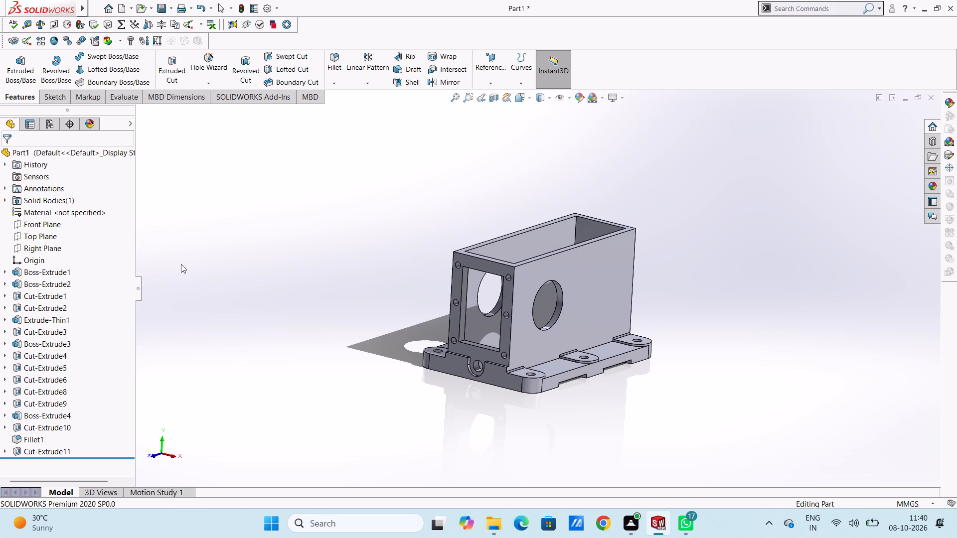
pyautogui.scroll(2, 231, 280)
pyautogui.scroll(-1, 472, 315)
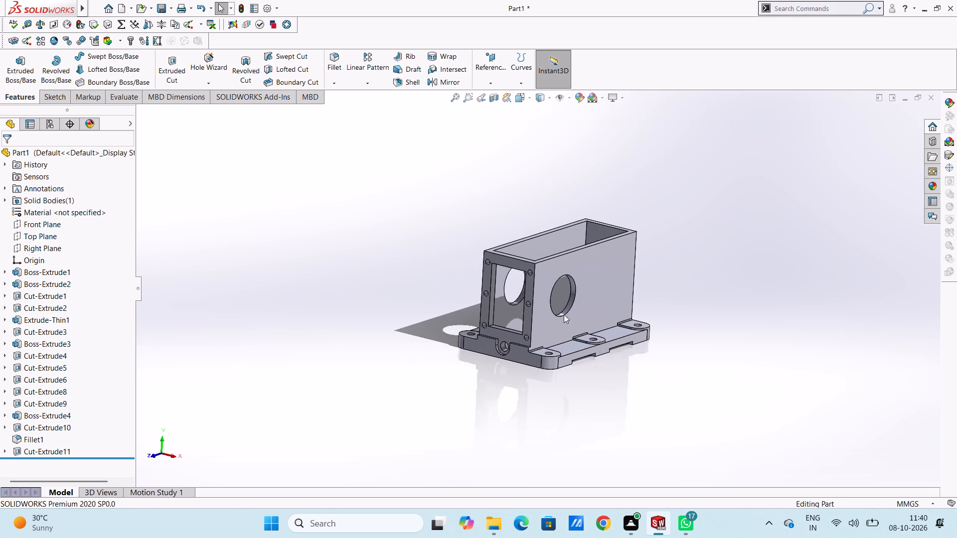
pyautogui.scroll(-1, 564, 314)
pyautogui.scroll(3, 636, 315)
pyautogui.scroll(-3, 638, 316)
pyautogui.scroll(1, 451, 321)
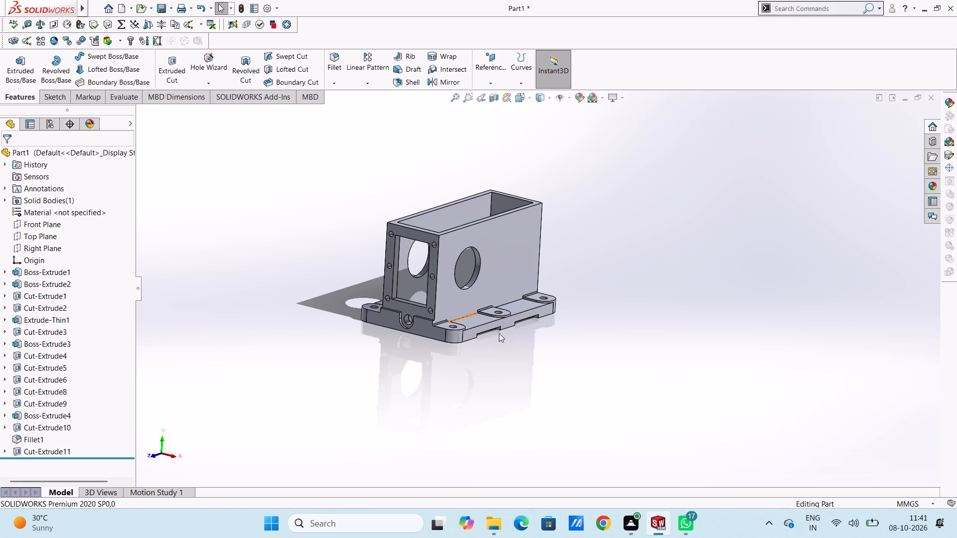
pyautogui.scroll(1, 514, 289)
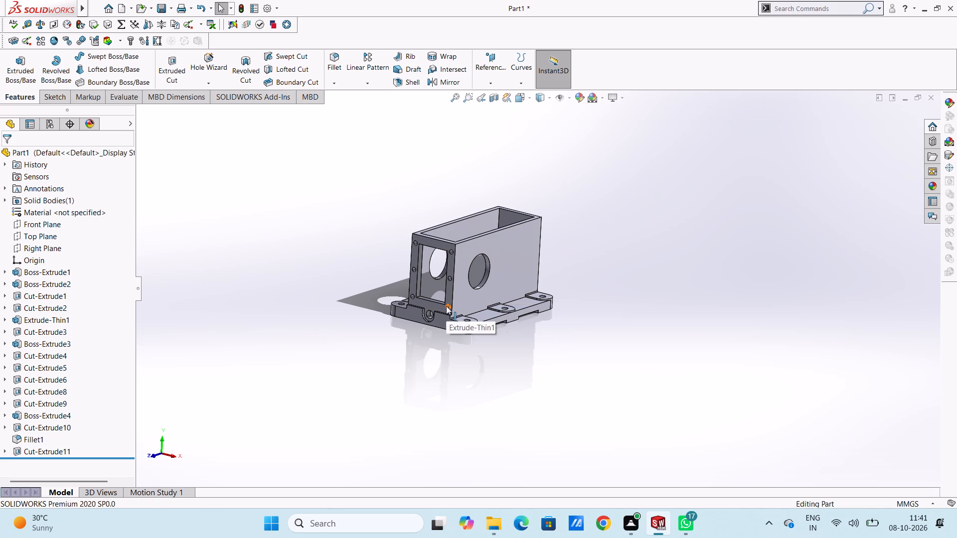
pyautogui.scroll(3, 446, 306)
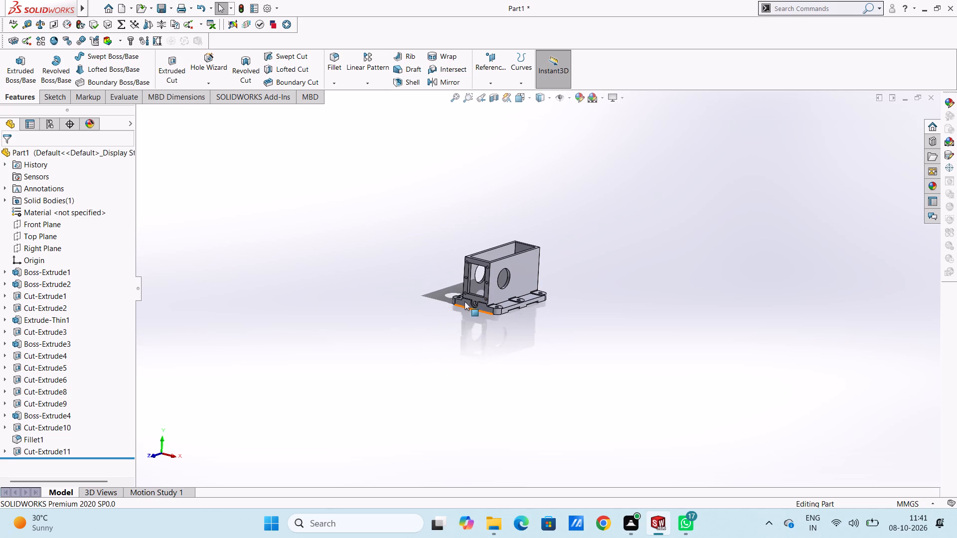
pyautogui.scroll(-3, 465, 301)
pyautogui.scroll(1, 638, 255)
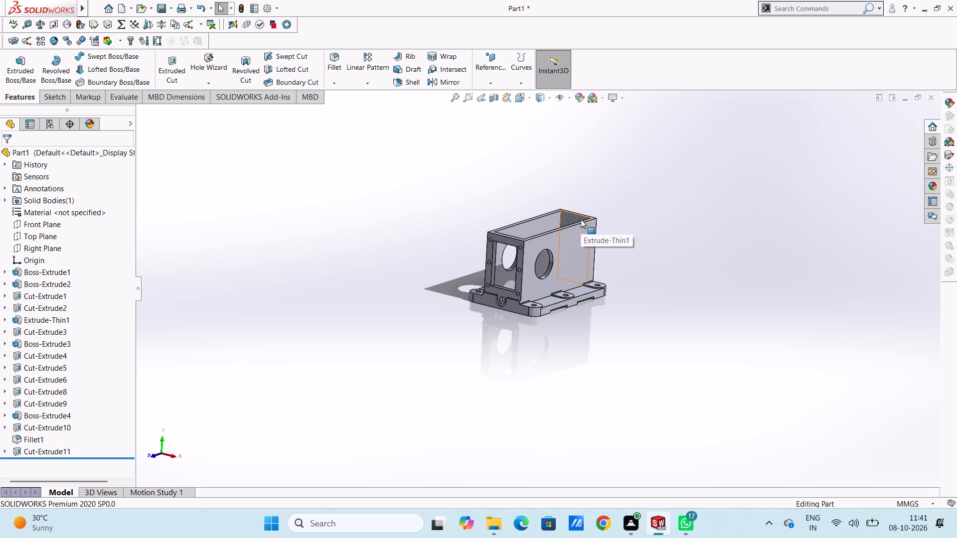
pyautogui.moveTo(671, 253); pyautogui.dragTo(668, 286, button='middle')
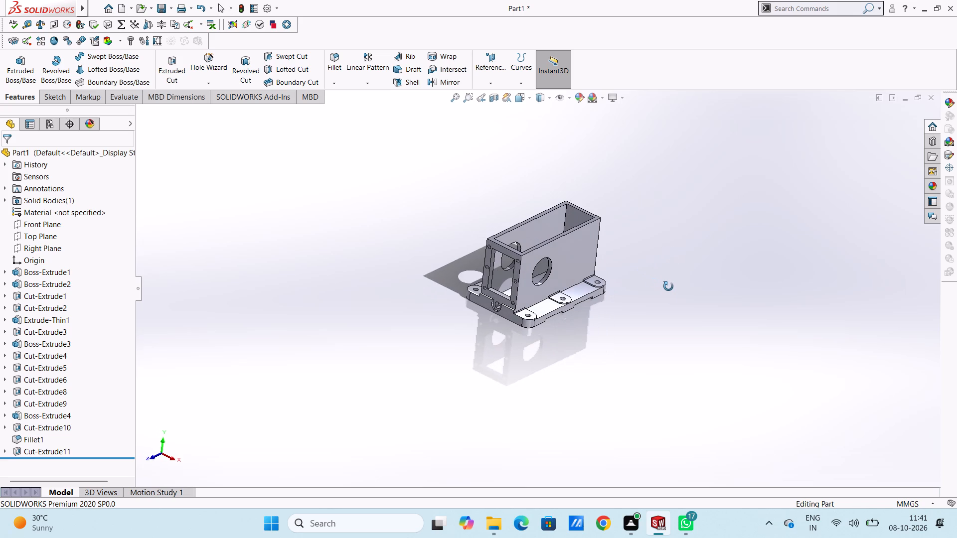
pyautogui.moveTo(668, 286); pyautogui.dragTo(671, 288, button='middle')
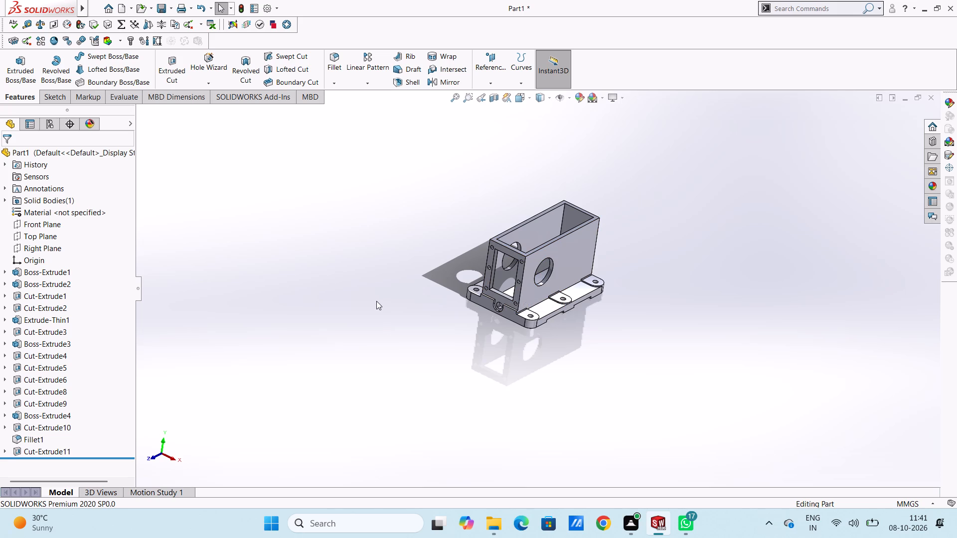
pyautogui.moveTo(441, 324); pyautogui.dragTo(408, 410, button='middle')
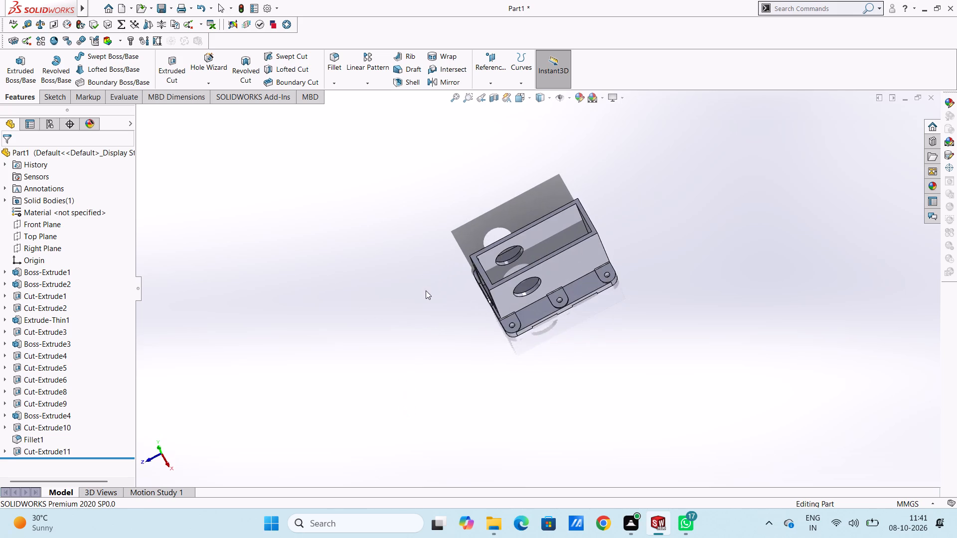
pyautogui.moveTo(426, 292); pyautogui.dragTo(476, 197, button='middle')
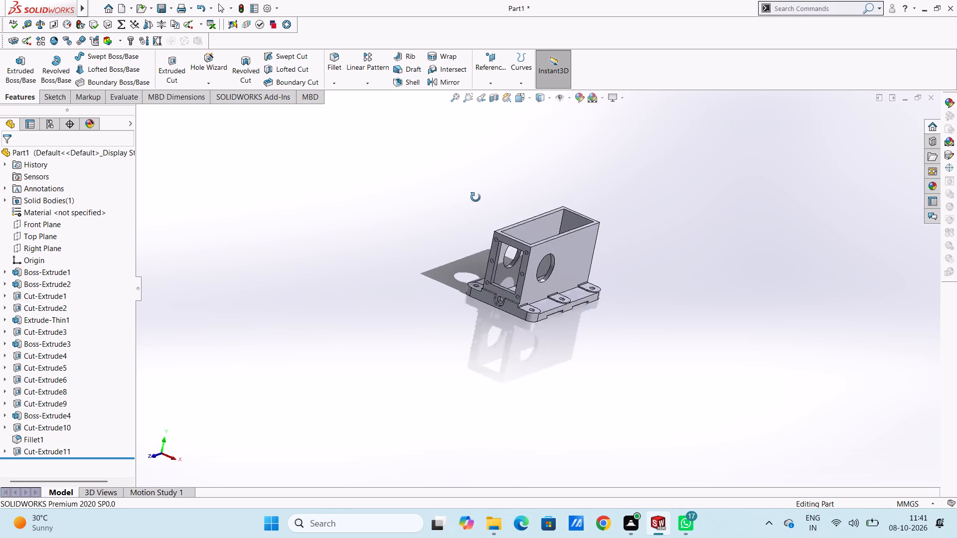
pyautogui.moveTo(476, 197); pyautogui.dragTo(441, 357, button='middle')
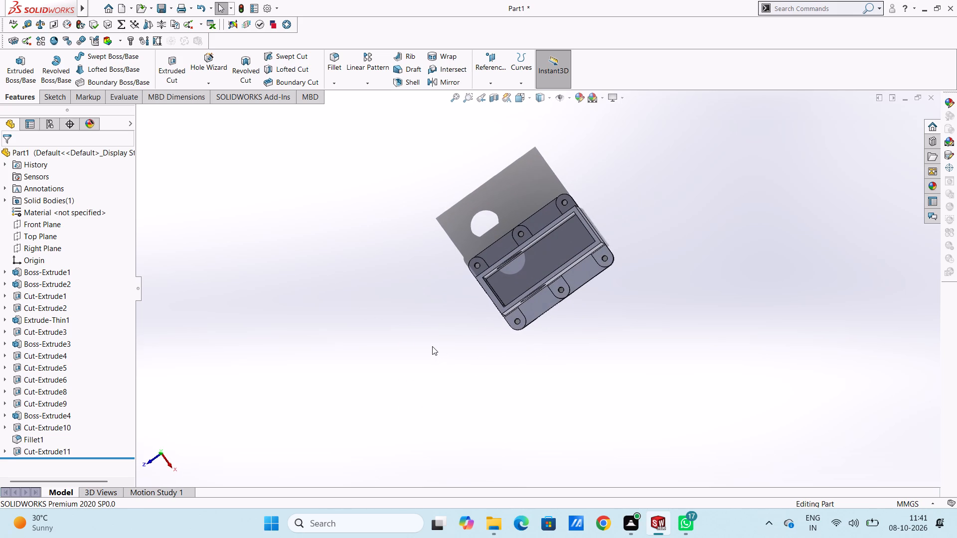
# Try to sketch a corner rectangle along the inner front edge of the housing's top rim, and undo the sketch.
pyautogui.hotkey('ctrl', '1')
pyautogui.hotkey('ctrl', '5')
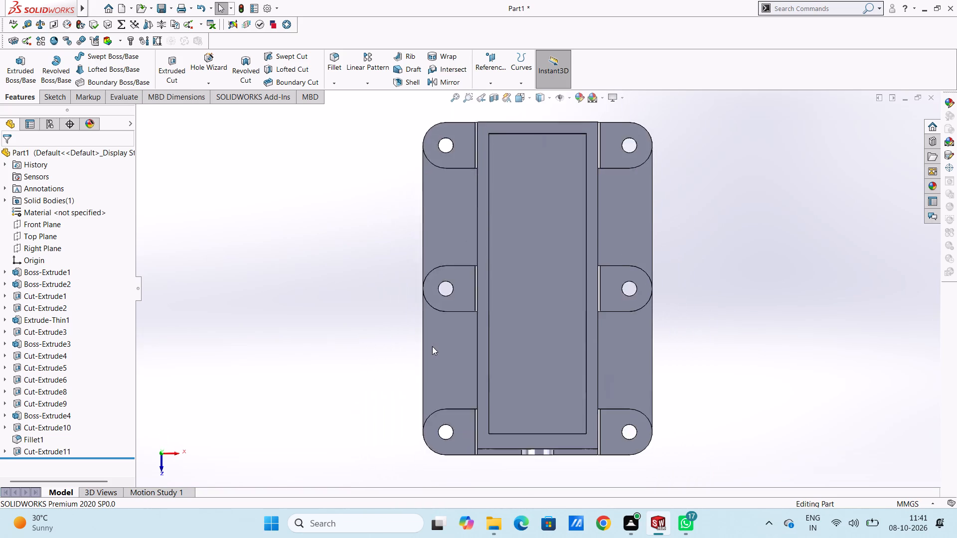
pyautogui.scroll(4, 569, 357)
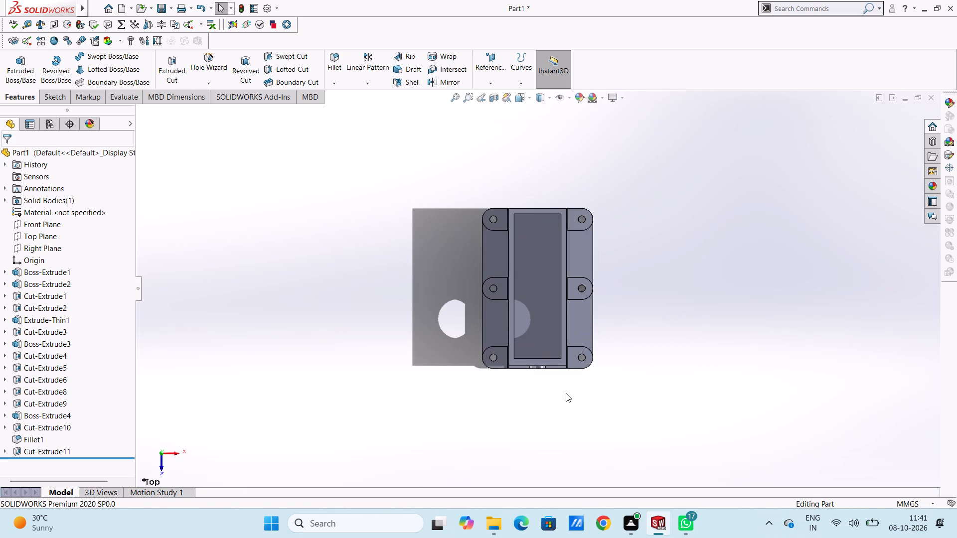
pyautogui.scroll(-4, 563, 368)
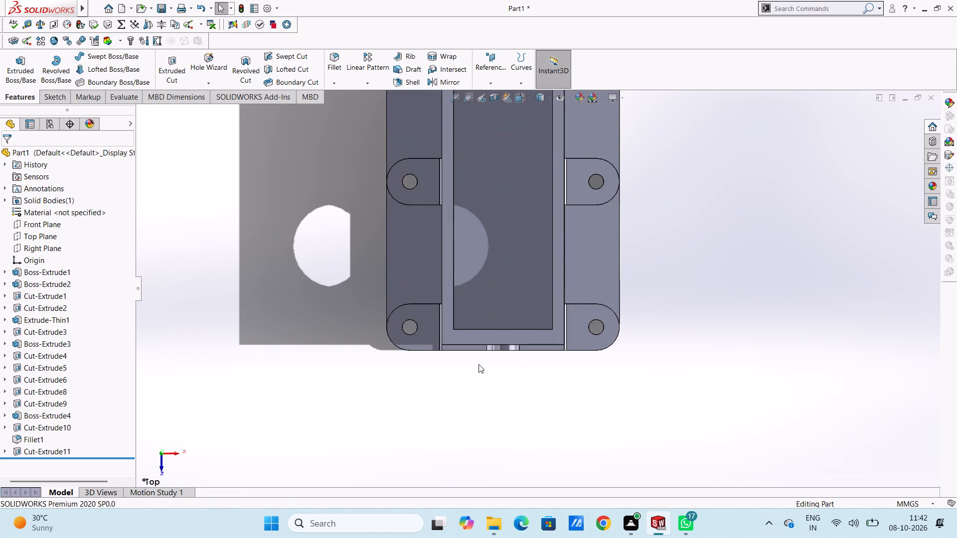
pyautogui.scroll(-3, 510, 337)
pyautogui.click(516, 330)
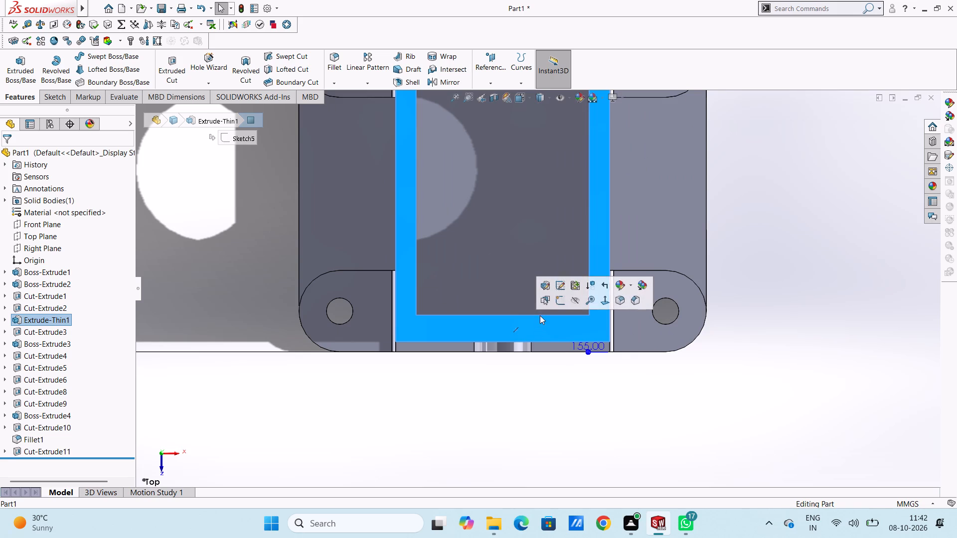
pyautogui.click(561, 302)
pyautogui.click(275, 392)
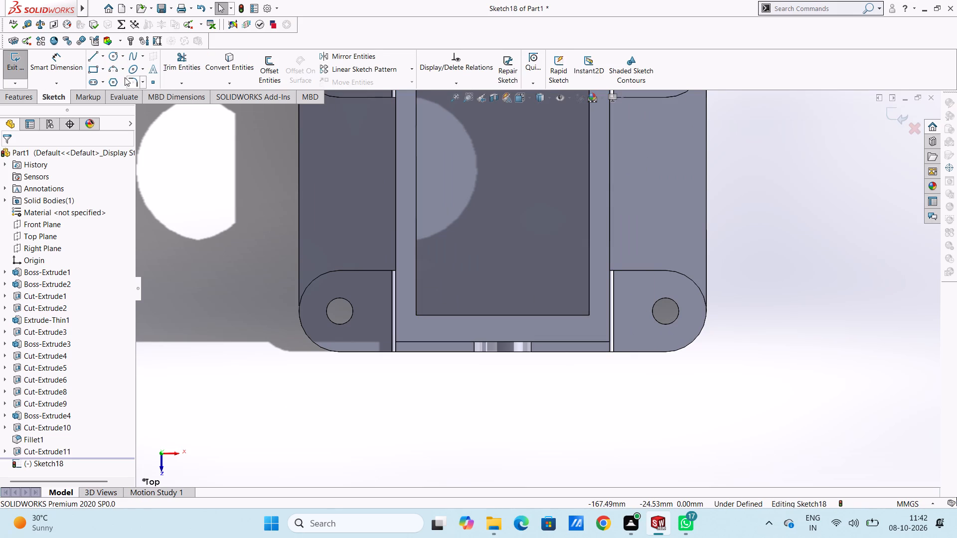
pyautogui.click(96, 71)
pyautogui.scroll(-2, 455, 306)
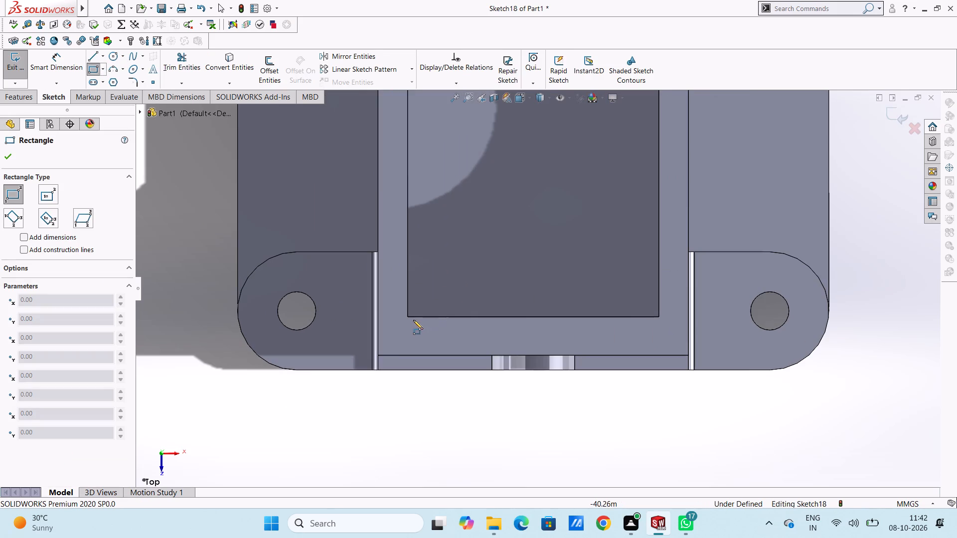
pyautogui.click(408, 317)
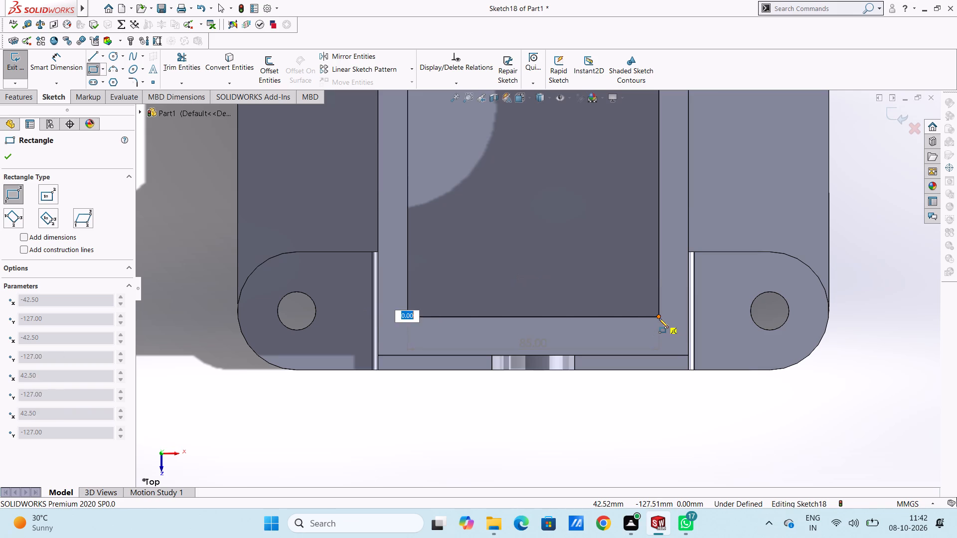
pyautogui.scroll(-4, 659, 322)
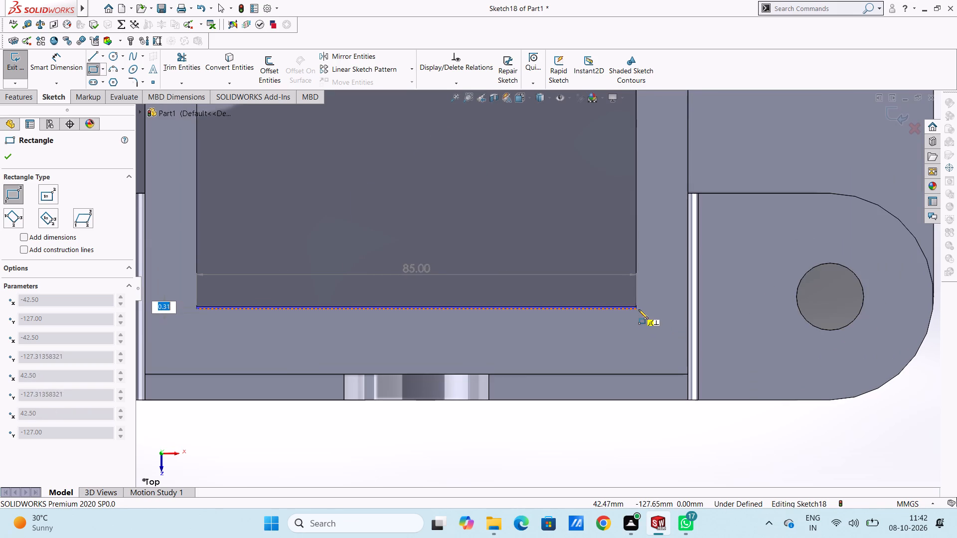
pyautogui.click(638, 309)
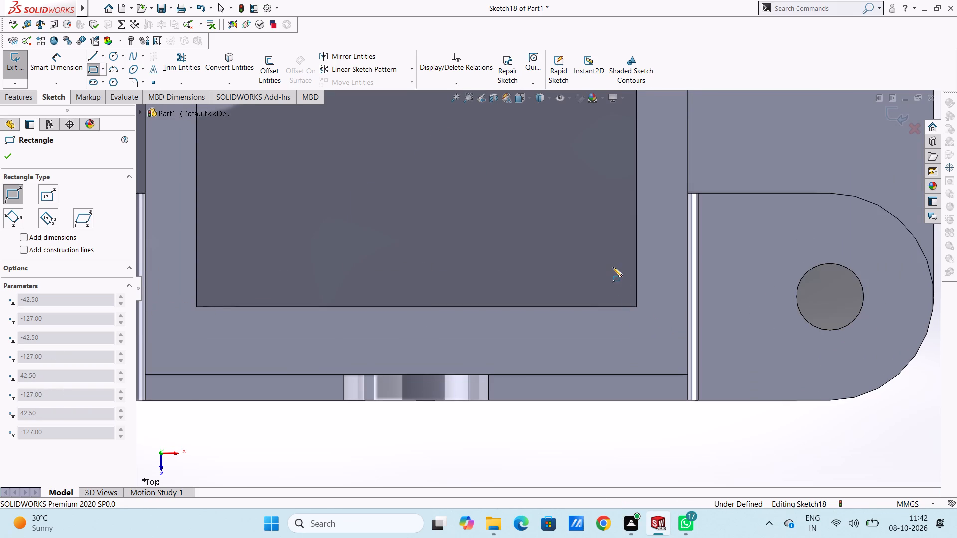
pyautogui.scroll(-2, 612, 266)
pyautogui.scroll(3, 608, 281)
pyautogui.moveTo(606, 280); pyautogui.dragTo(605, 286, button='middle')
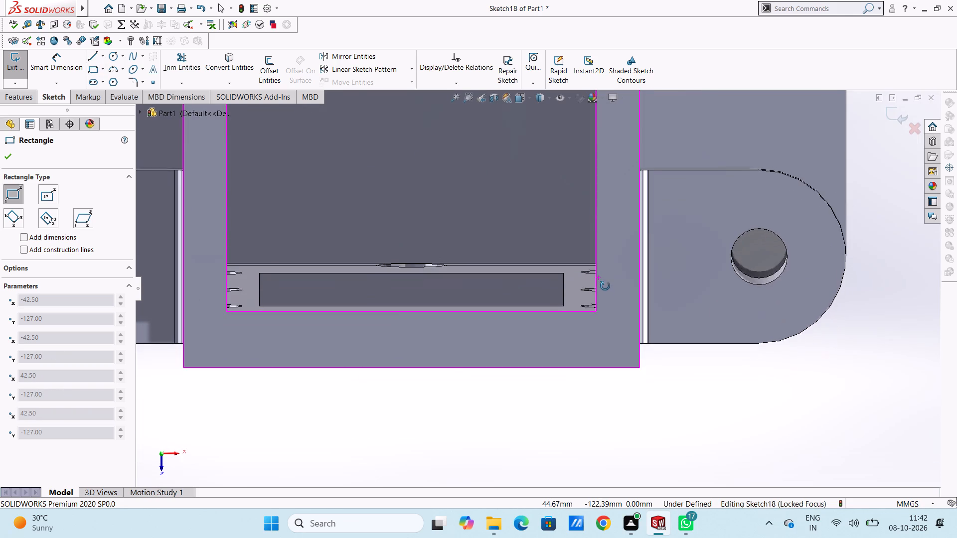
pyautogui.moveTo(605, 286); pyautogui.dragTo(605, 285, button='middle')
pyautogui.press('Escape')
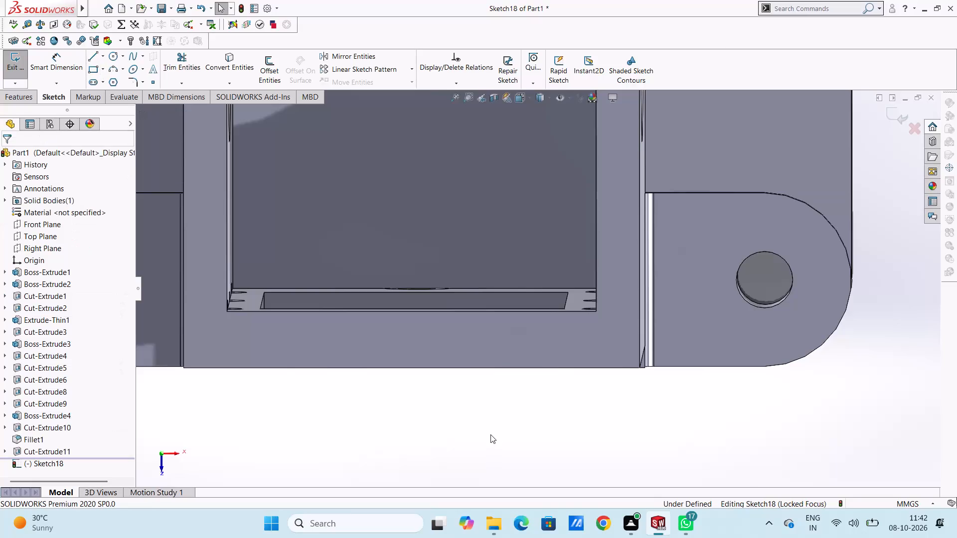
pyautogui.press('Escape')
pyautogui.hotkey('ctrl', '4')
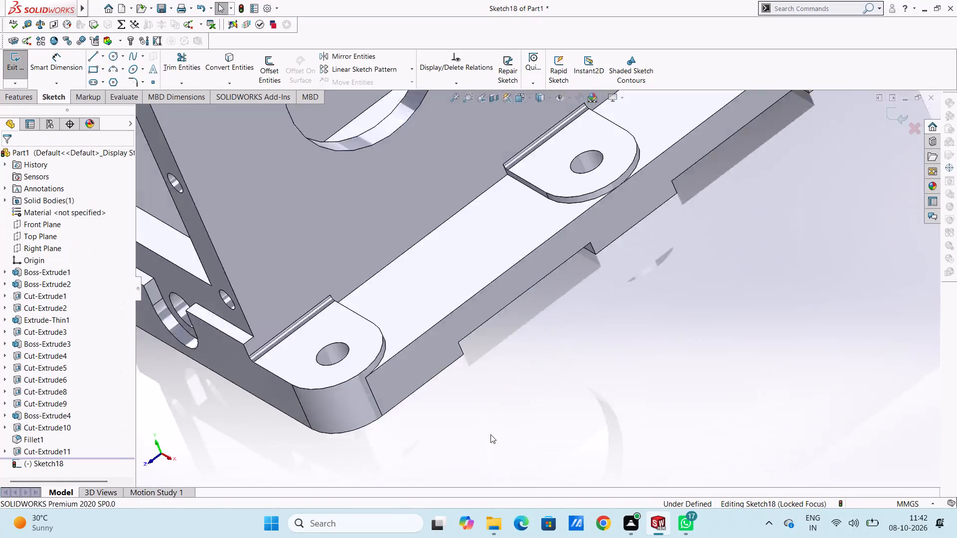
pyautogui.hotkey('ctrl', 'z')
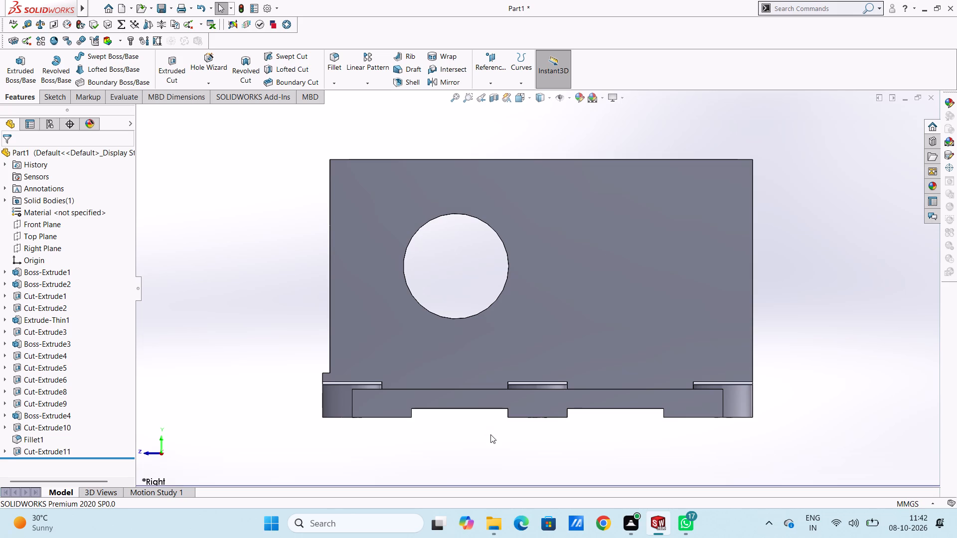
# On the side wall, sketch two circles concentric with the opening: one on its edge, the outer with a radius of about 54.7 mm.
pyautogui.click(544, 284)
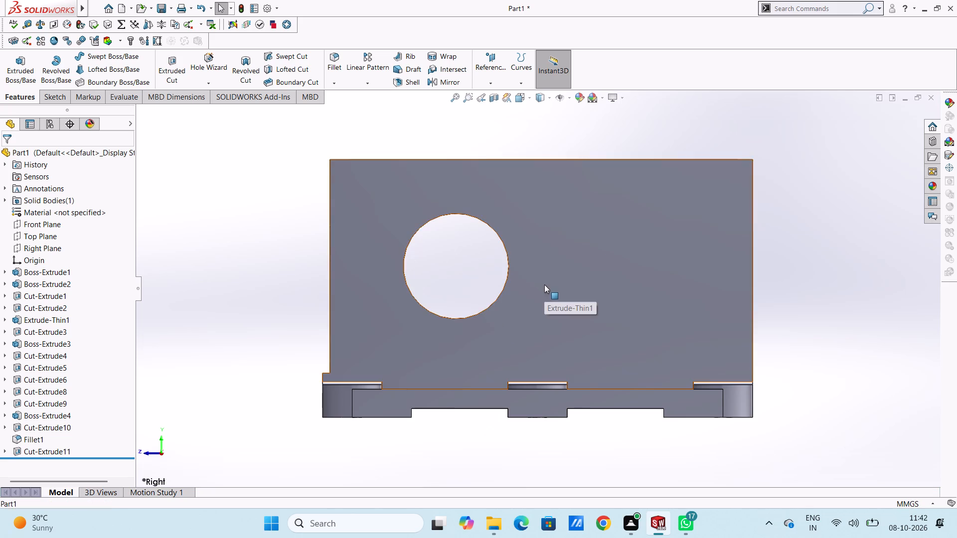
pyautogui.click(590, 259)
pyautogui.click(235, 241)
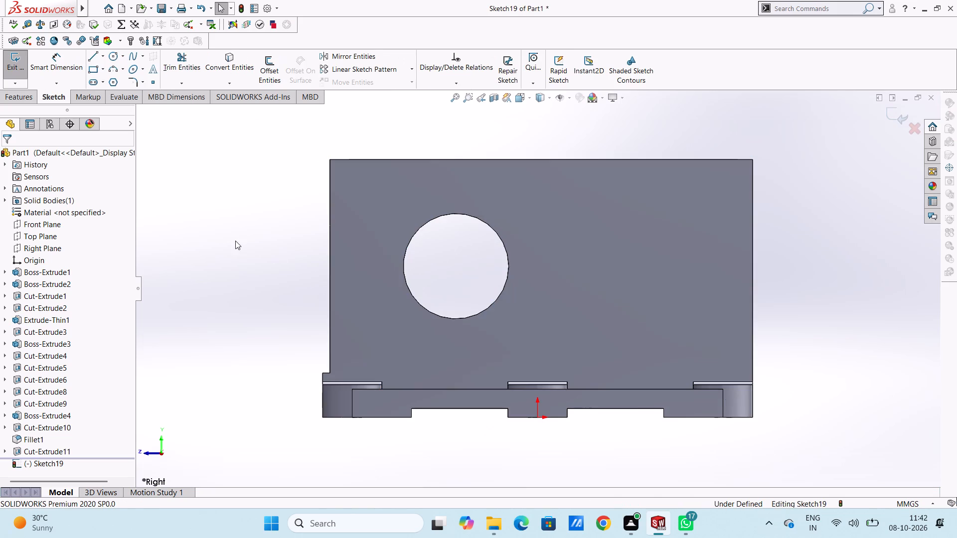
pyautogui.click(115, 57)
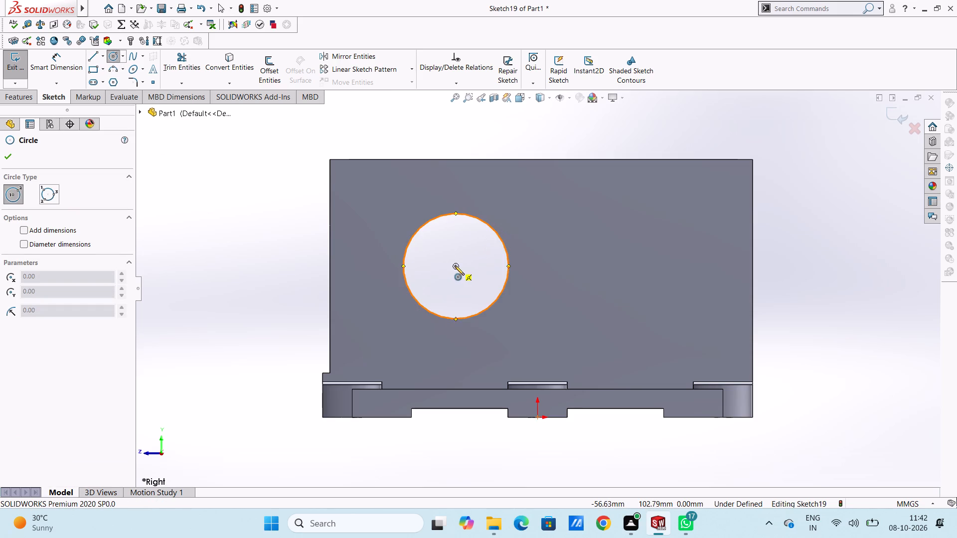
pyautogui.click(455, 266)
pyautogui.click(493, 228)
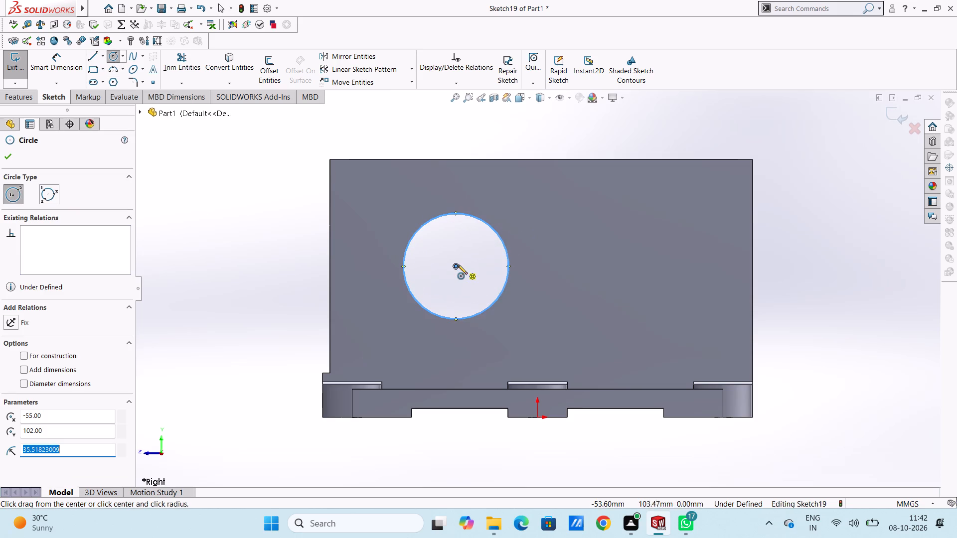
pyautogui.click(455, 266)
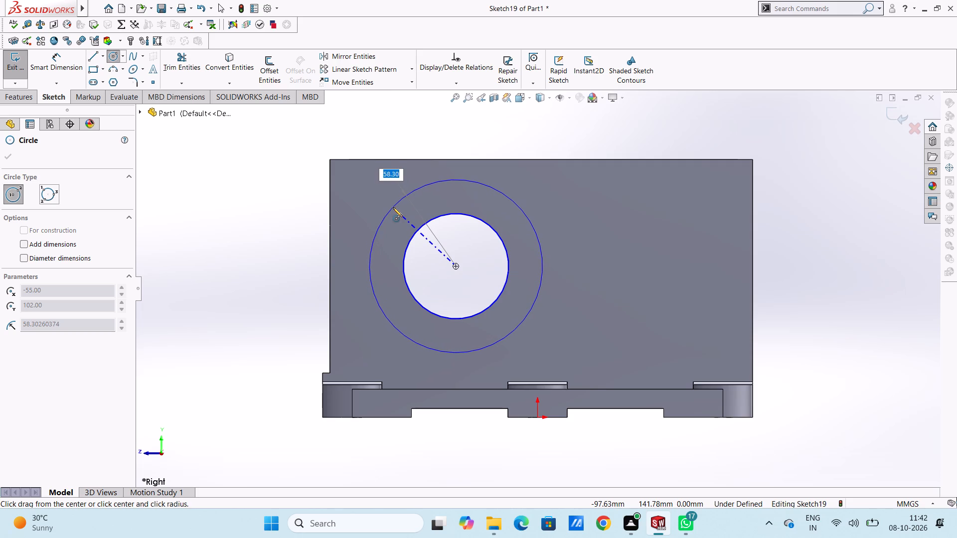
pyautogui.click(397, 211)
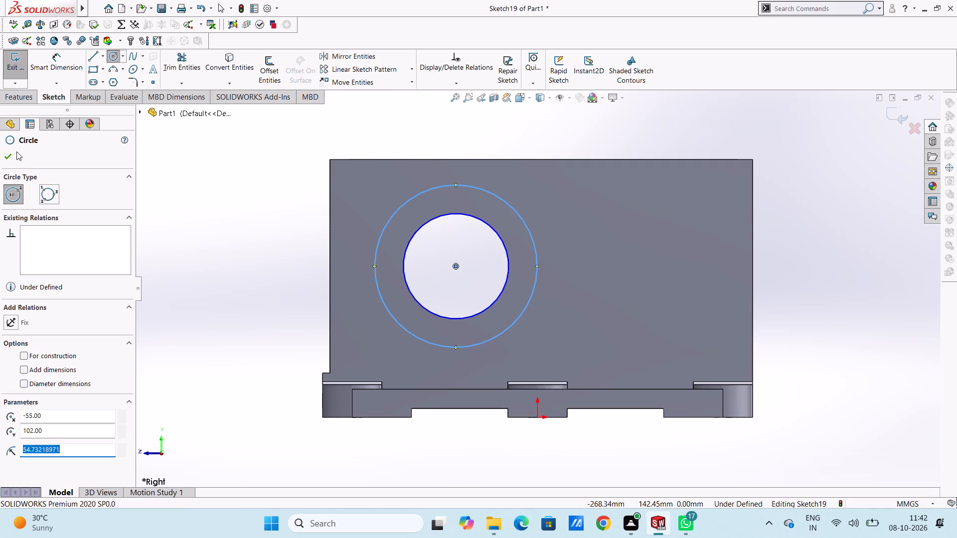
pyautogui.click(4, 158)
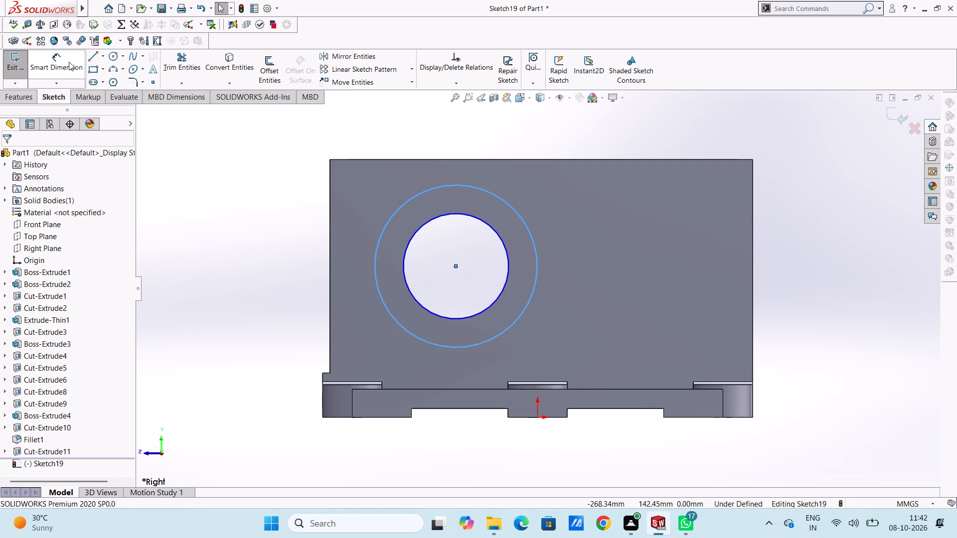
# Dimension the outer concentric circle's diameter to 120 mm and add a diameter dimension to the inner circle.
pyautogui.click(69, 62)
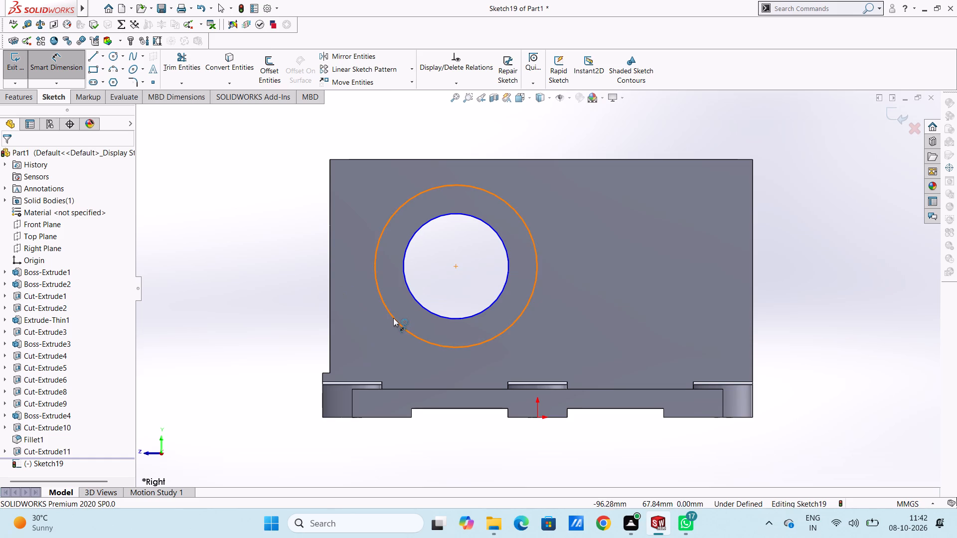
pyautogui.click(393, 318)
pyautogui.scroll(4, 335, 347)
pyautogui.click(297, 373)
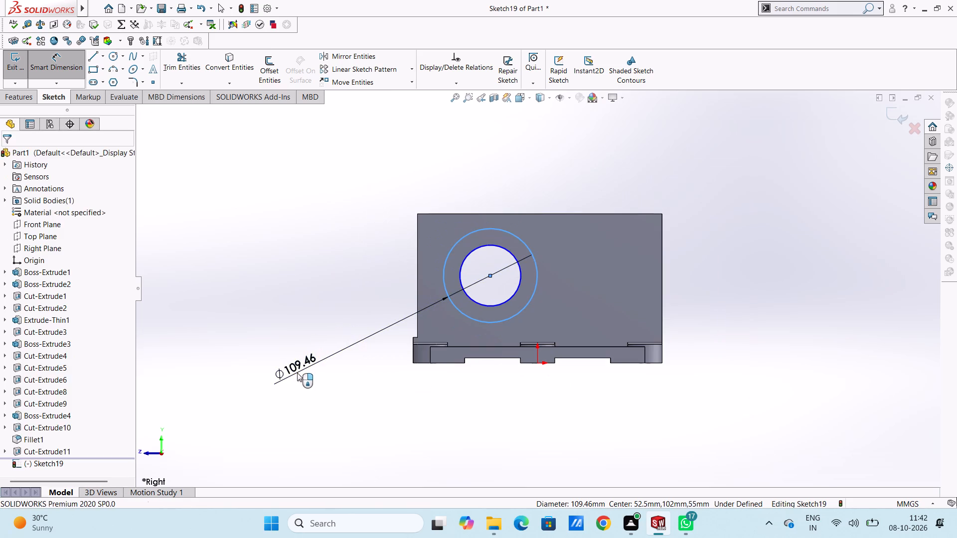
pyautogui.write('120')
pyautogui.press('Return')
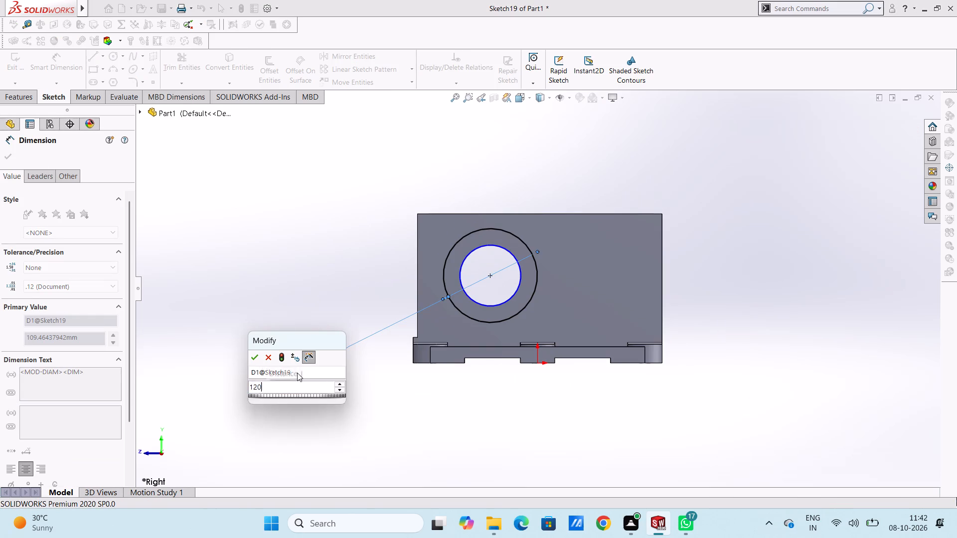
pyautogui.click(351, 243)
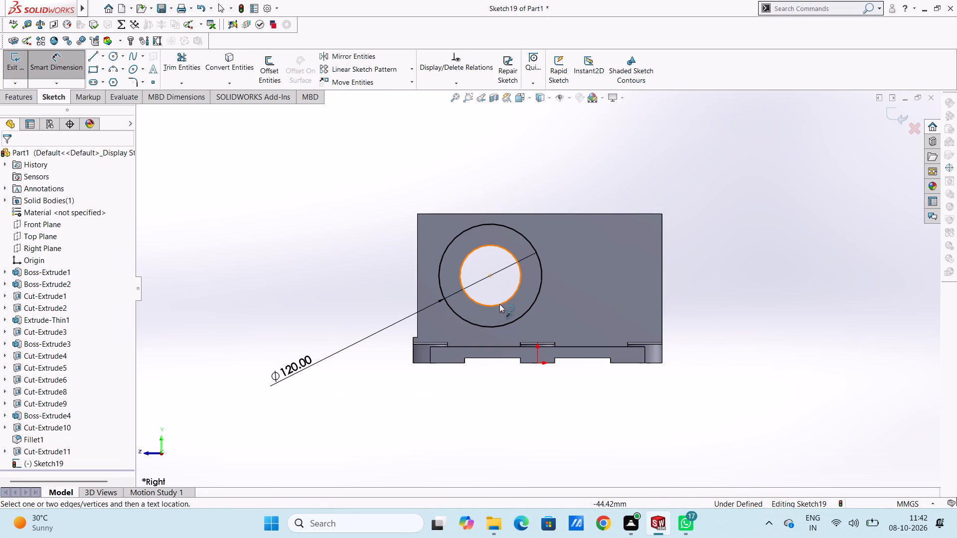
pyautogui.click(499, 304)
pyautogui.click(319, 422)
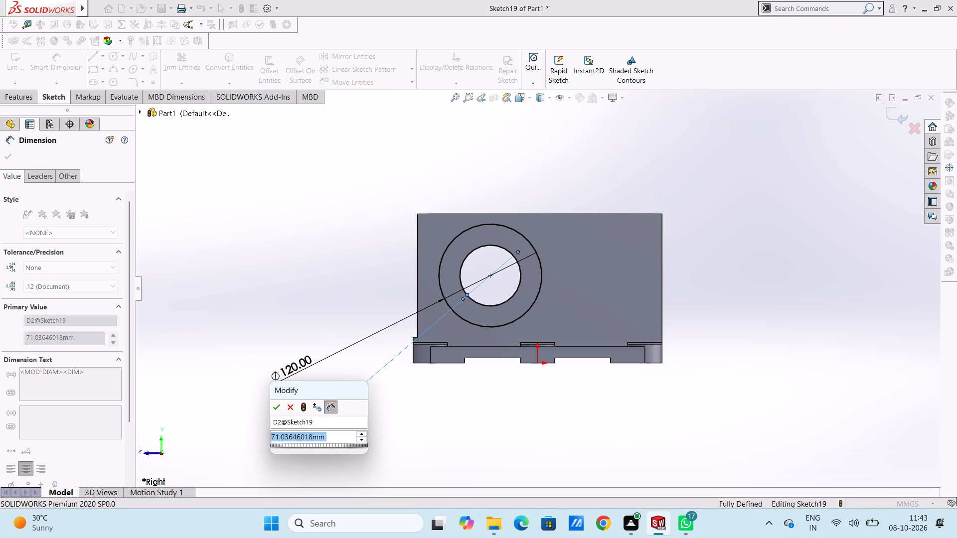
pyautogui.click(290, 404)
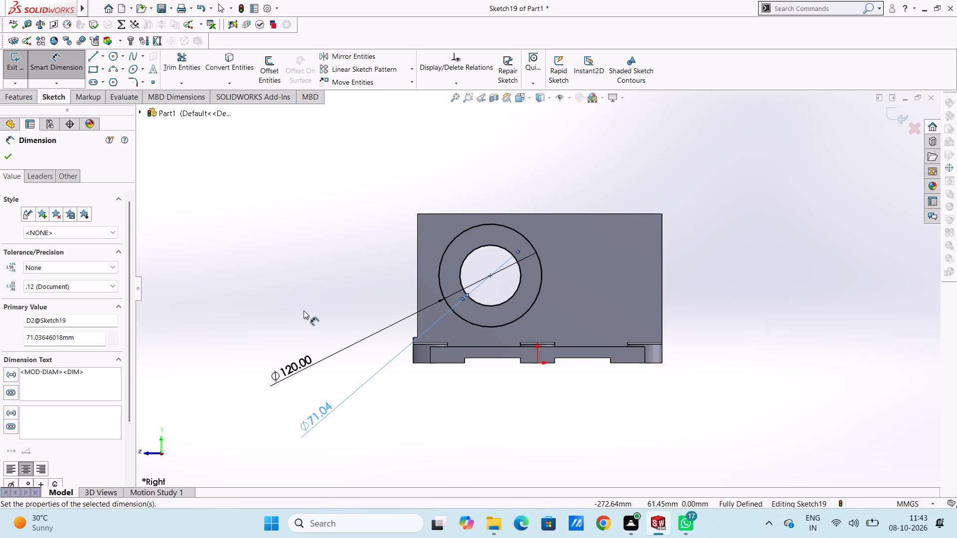
# Undo the two-circle sketch and the side opening's extruded cut, back to the opening's dimensioned circle sketch.
pyautogui.hotkey('ctrl', 'z')
pyautogui.hotkey('ctrl', 'z')
pyautogui.hotkey('ctrl', 'z')
pyautogui.hotkey('ctrl', 'z')
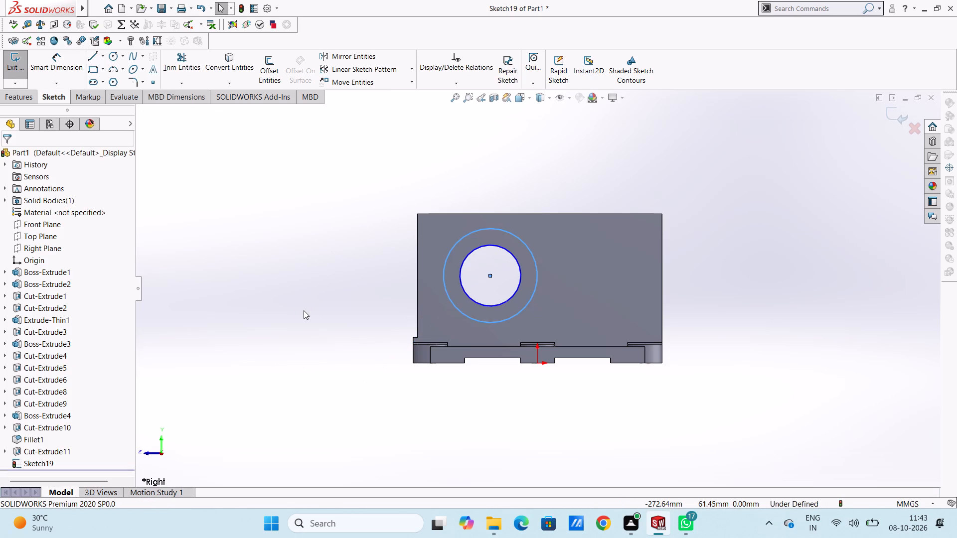
pyautogui.hotkey('ctrl', 'z')
pyautogui.hotkey('ctrl', 'z')
pyautogui.hotkey('ctrl', 'z')
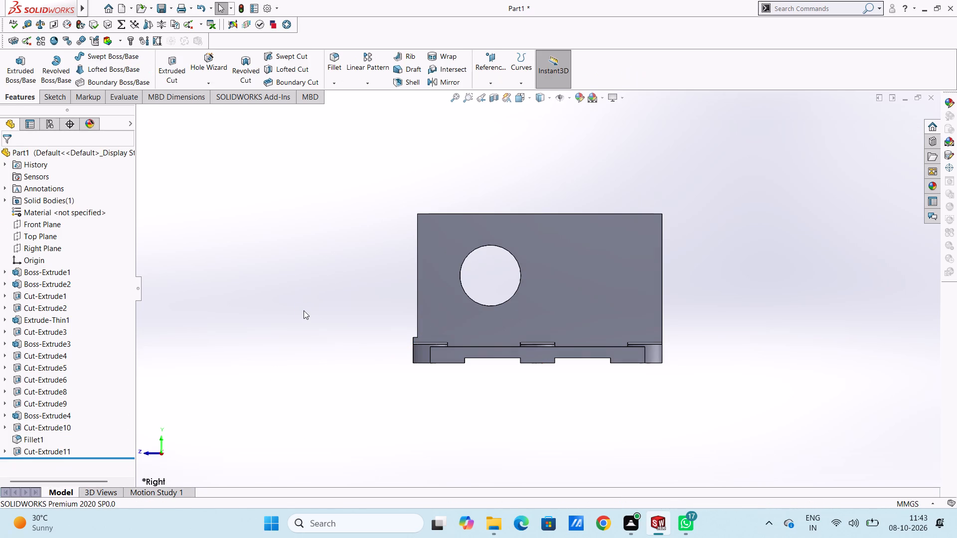
pyautogui.hotkey('ctrl', 'z')
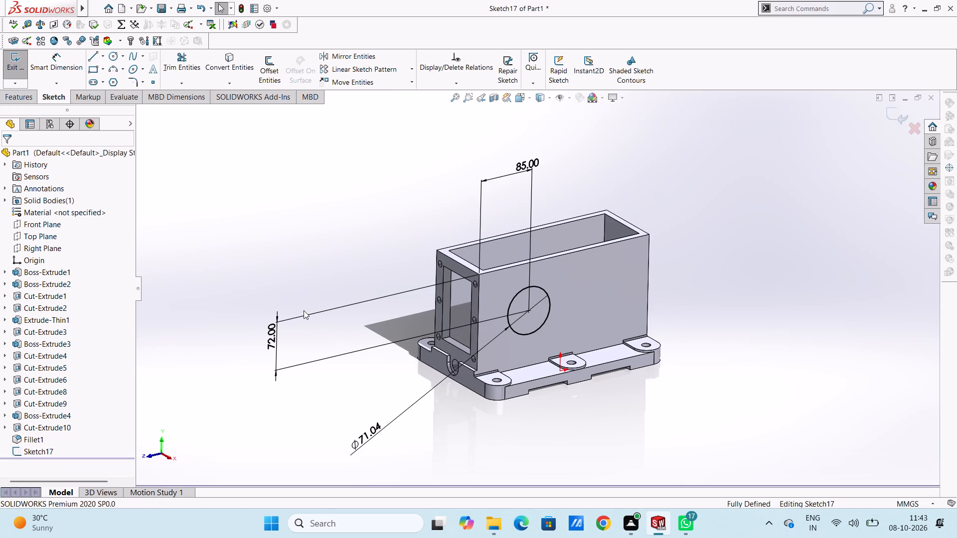
# Set the diameter of the side opening's sketch circle to 80 mm.
pyautogui.moveTo(330, 411); pyautogui.dragTo(317, 386, button='middle')
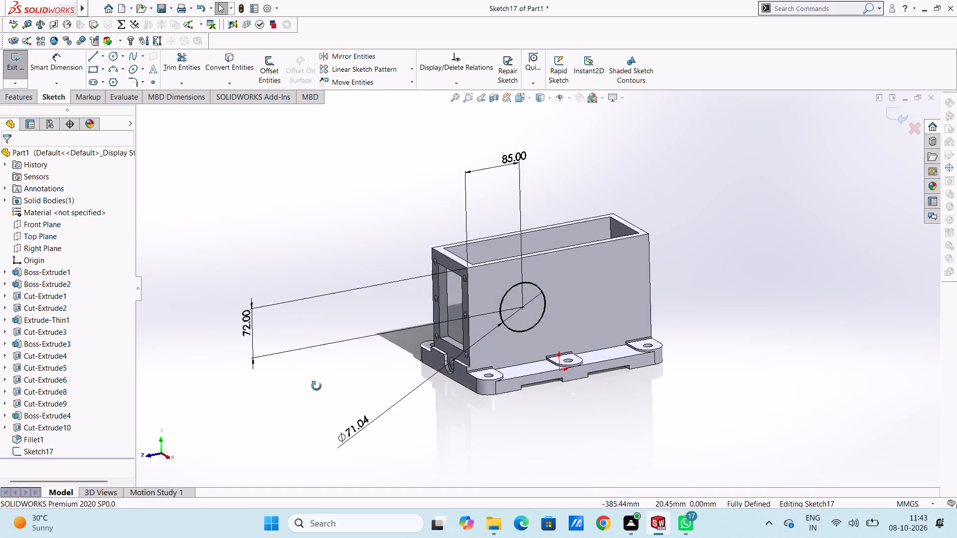
pyautogui.moveTo(317, 386); pyautogui.dragTo(299, 356, button='middle')
pyautogui.doubleClick(320, 398)
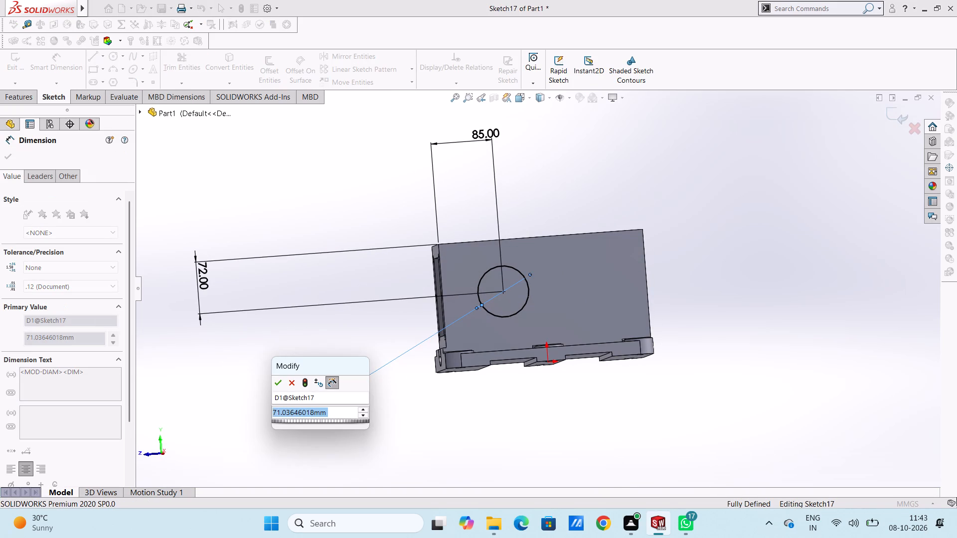
pyautogui.write('80')
pyautogui.press('Return')
pyautogui.click(261, 381)
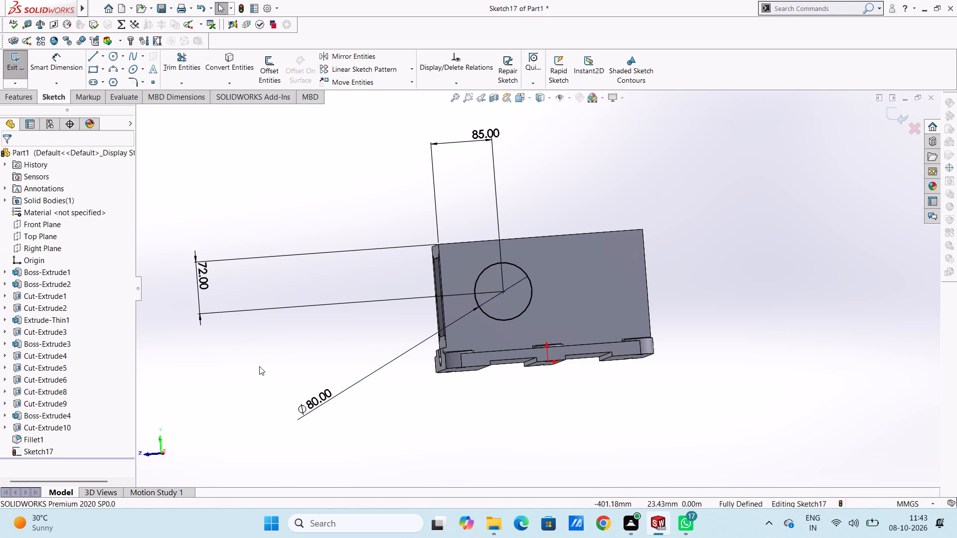
# Extrude-cut the side wall's circle to a blind depth of 200 mm through the housing.
pyautogui.scroll(3, 259, 366)
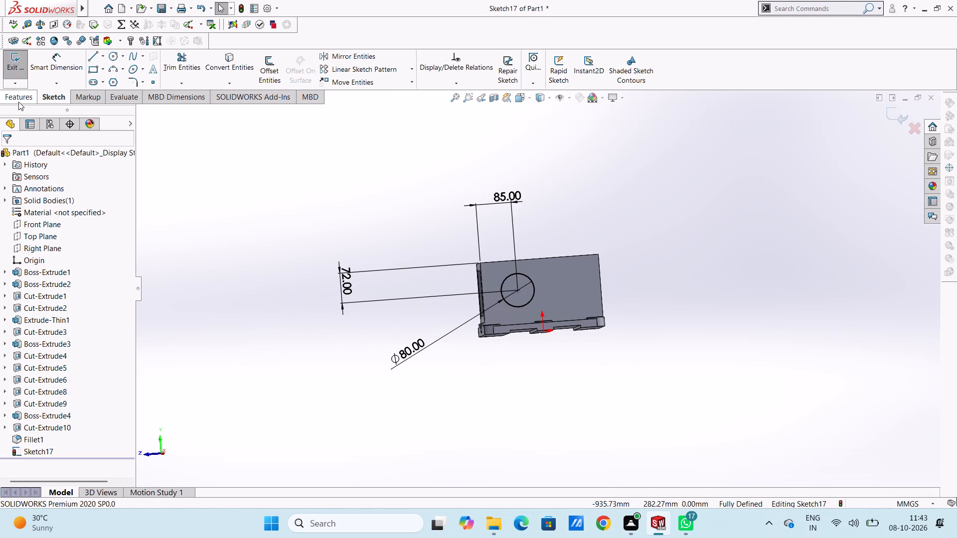
pyautogui.click(19, 99)
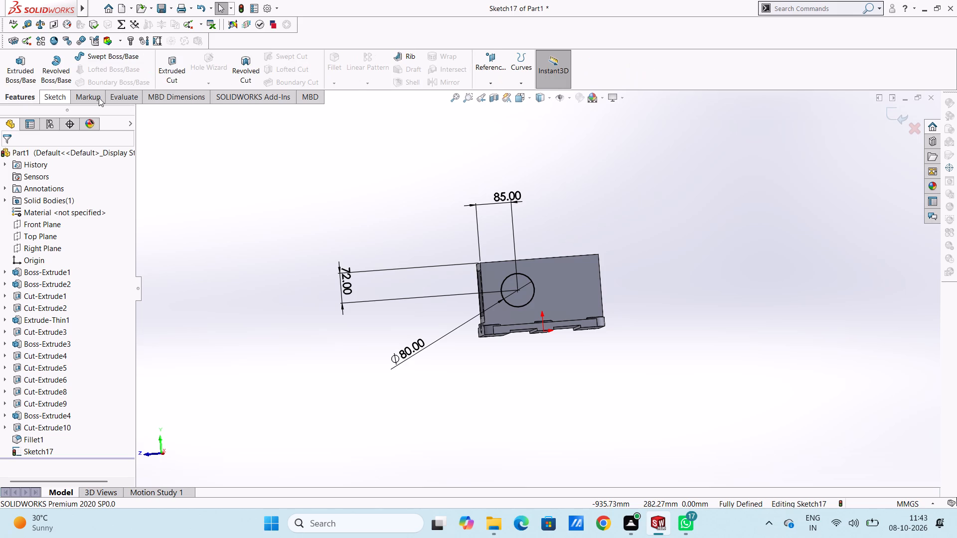
pyautogui.click(177, 63)
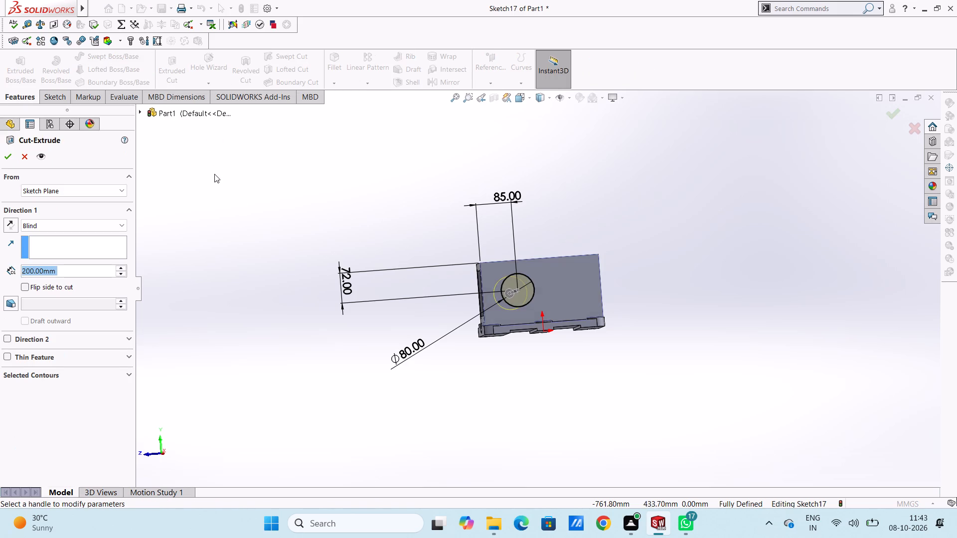
pyautogui.moveTo(240, 204); pyautogui.dragTo(294, 311, button='middle')
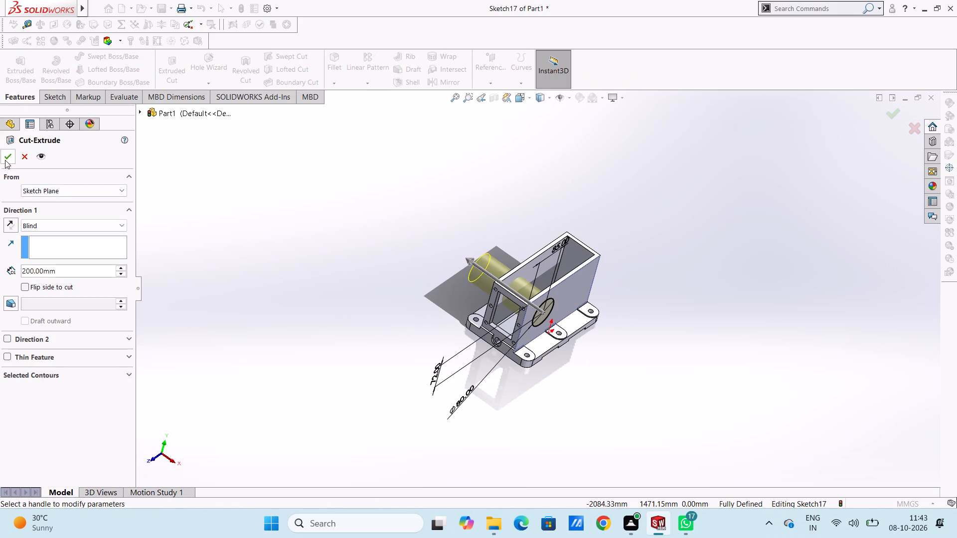
pyautogui.click(5, 160)
pyautogui.click(294, 301)
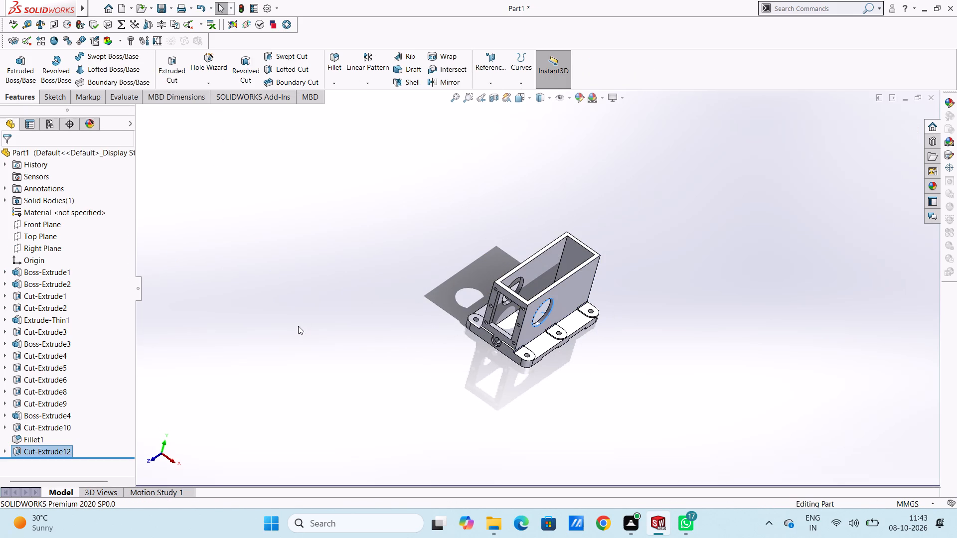
# On the side wall, sketch two circles concentric with the opening: one on its edge, the outer about 139.6 mm in diameter.
pyautogui.hotkey('ctrl', '4')
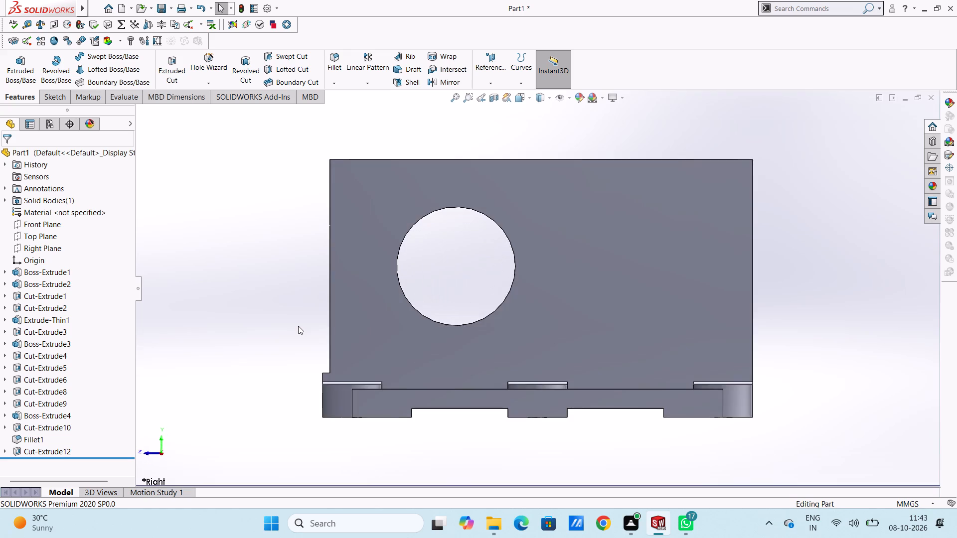
pyautogui.scroll(4, 298, 326)
pyautogui.scroll(-1, 651, 274)
pyautogui.click(530, 288)
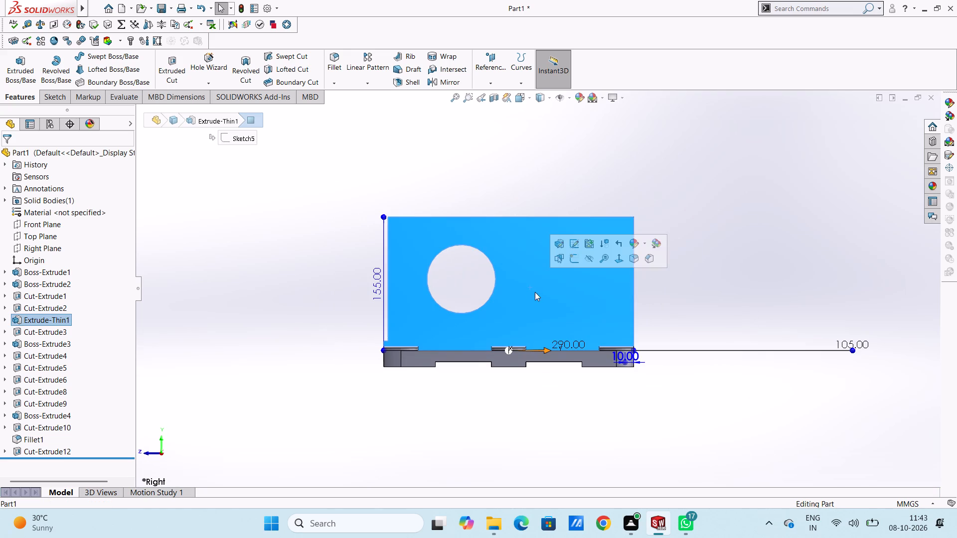
pyautogui.click(574, 259)
pyautogui.click(258, 308)
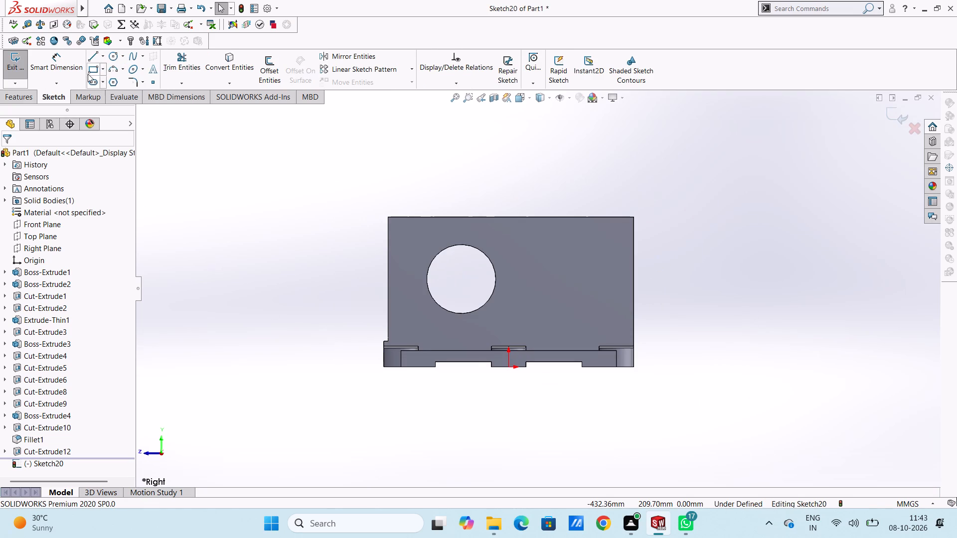
pyautogui.click(114, 57)
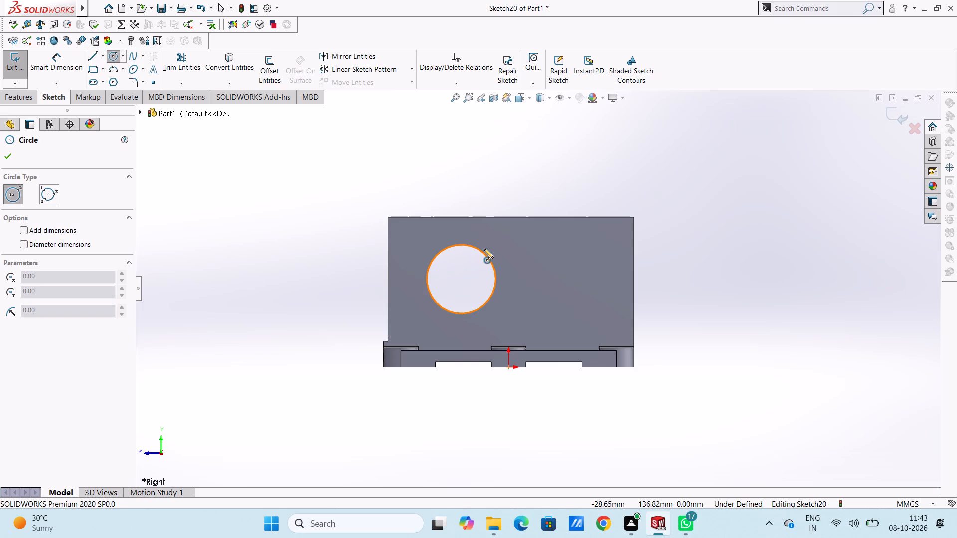
pyautogui.click(461, 278)
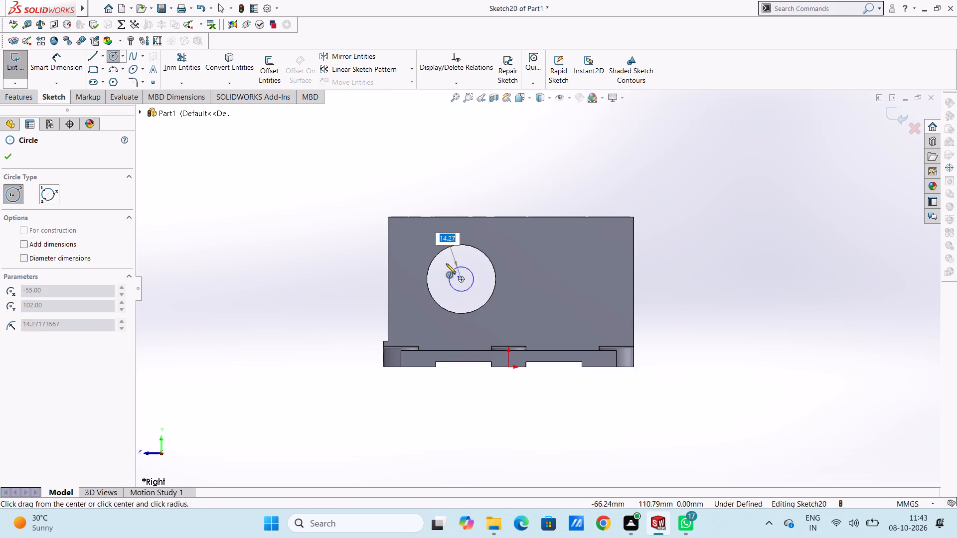
pyautogui.click(438, 254)
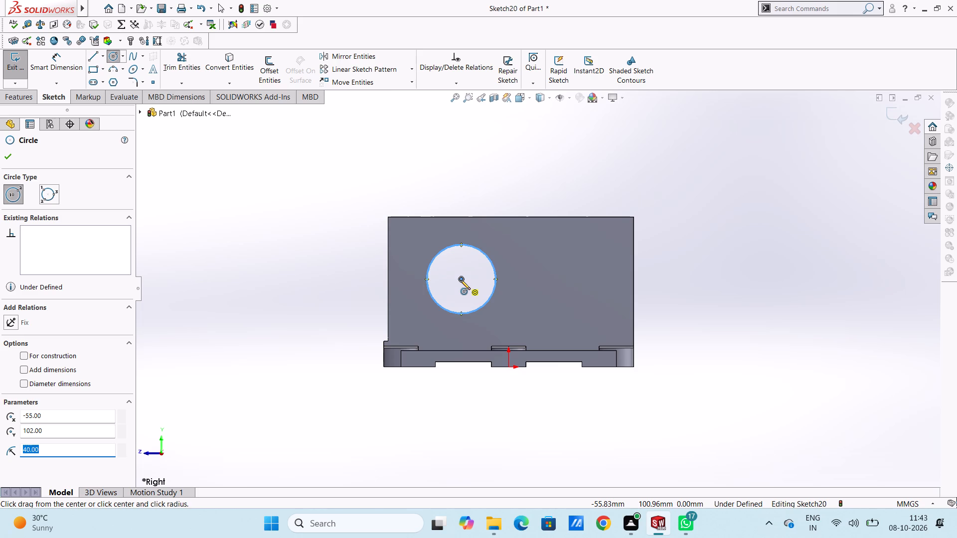
pyautogui.click(461, 278)
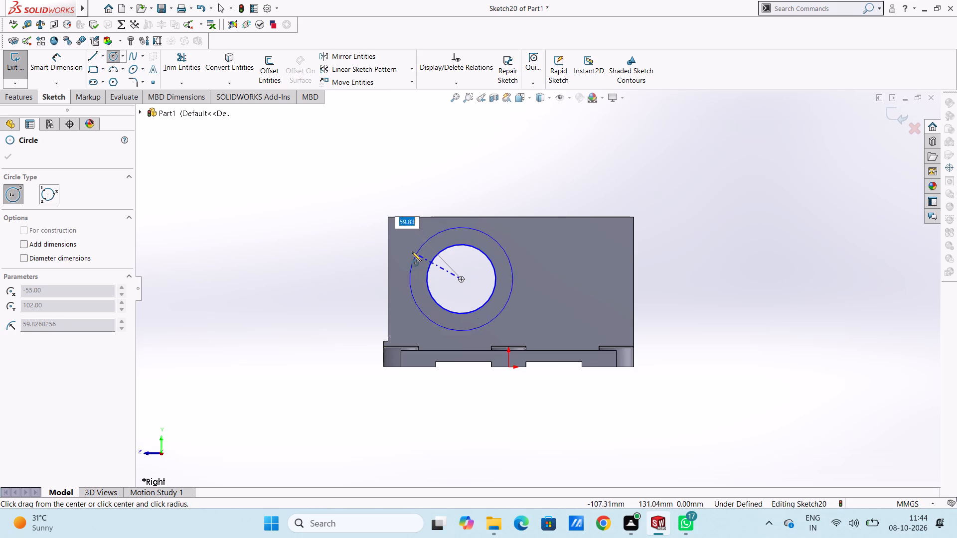
pyautogui.click(410, 248)
pyautogui.click(12, 157)
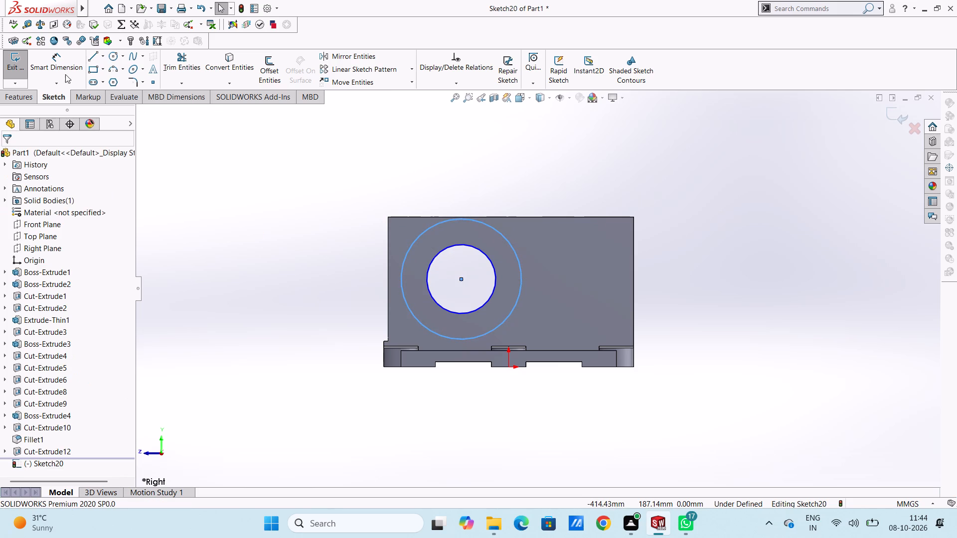
# Dimension the inner circle's diameter at 80 mm and the outer circle's diameter at 120 mm.
pyautogui.click(68, 65)
pyautogui.click(454, 313)
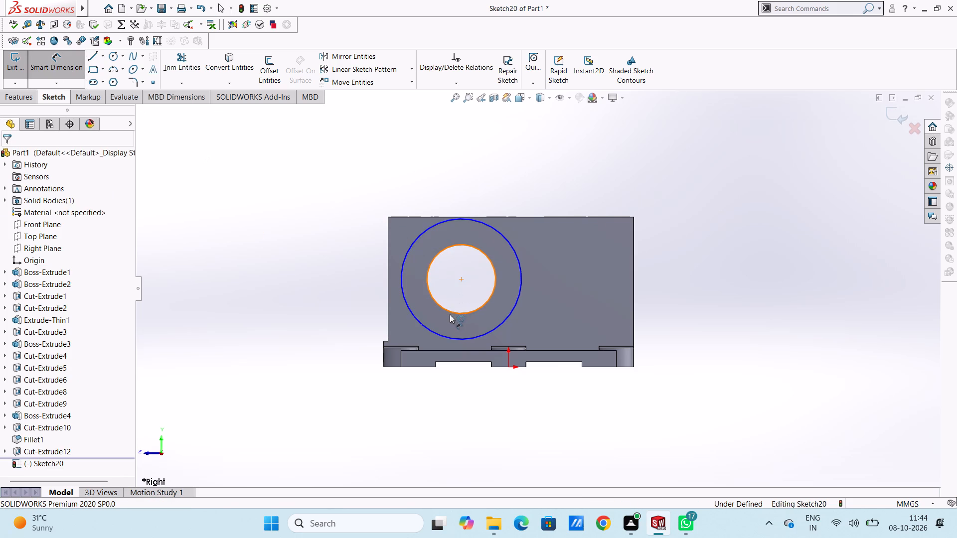
pyautogui.click(256, 406)
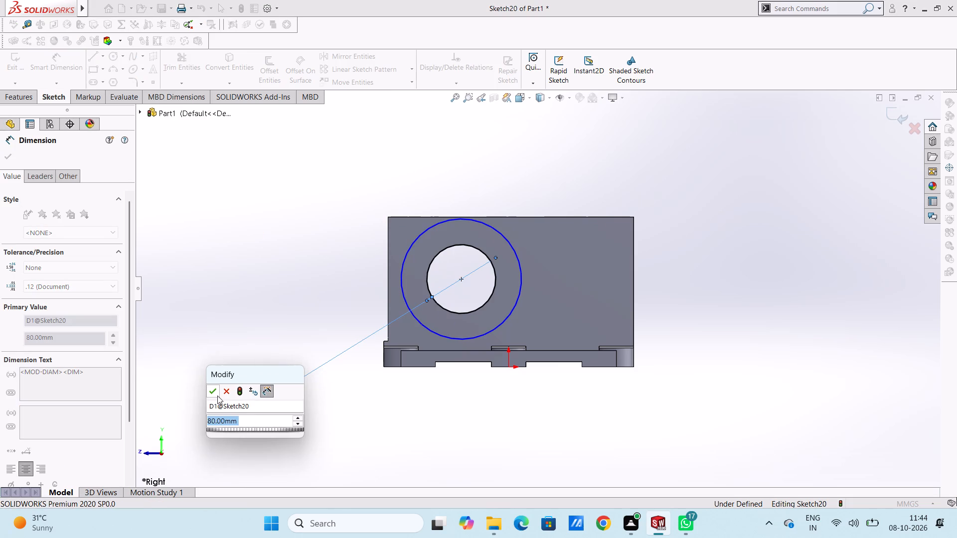
pyautogui.click(213, 392)
pyautogui.click(212, 340)
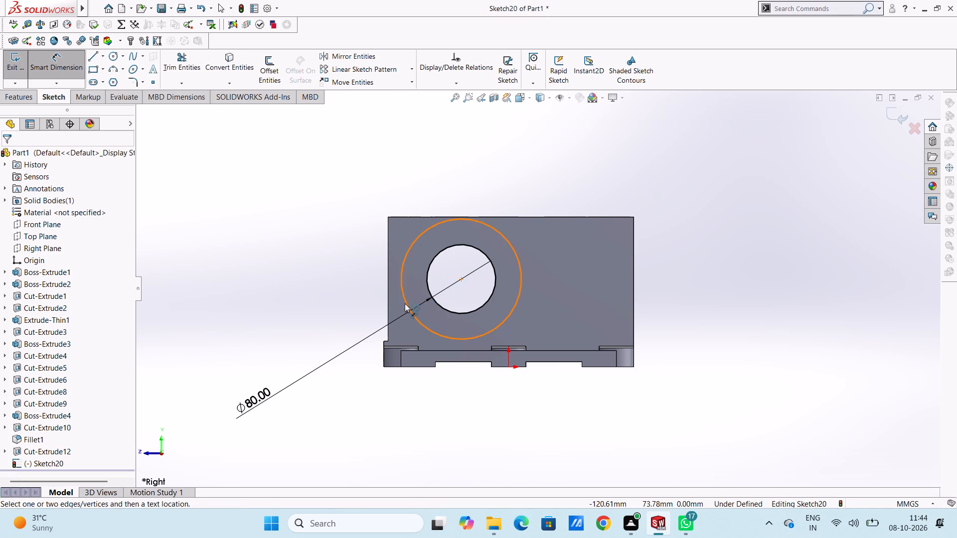
pyautogui.click(405, 303)
pyautogui.click(295, 424)
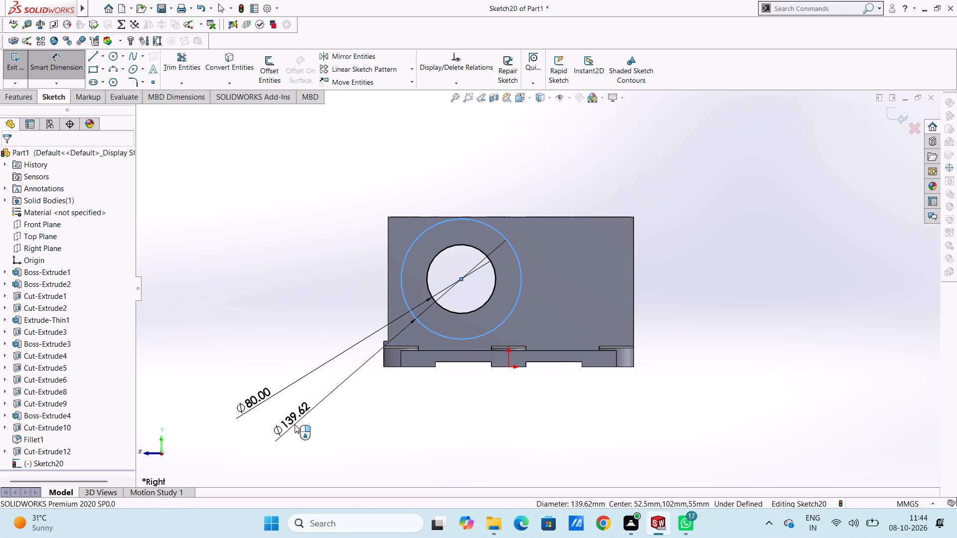
pyautogui.write('120')
pyautogui.press('Return')
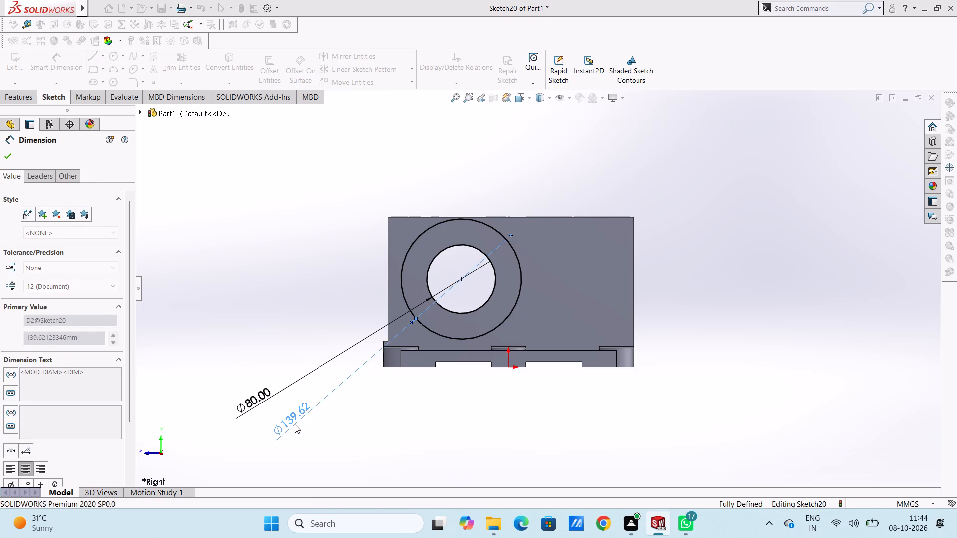
pyautogui.click(307, 282)
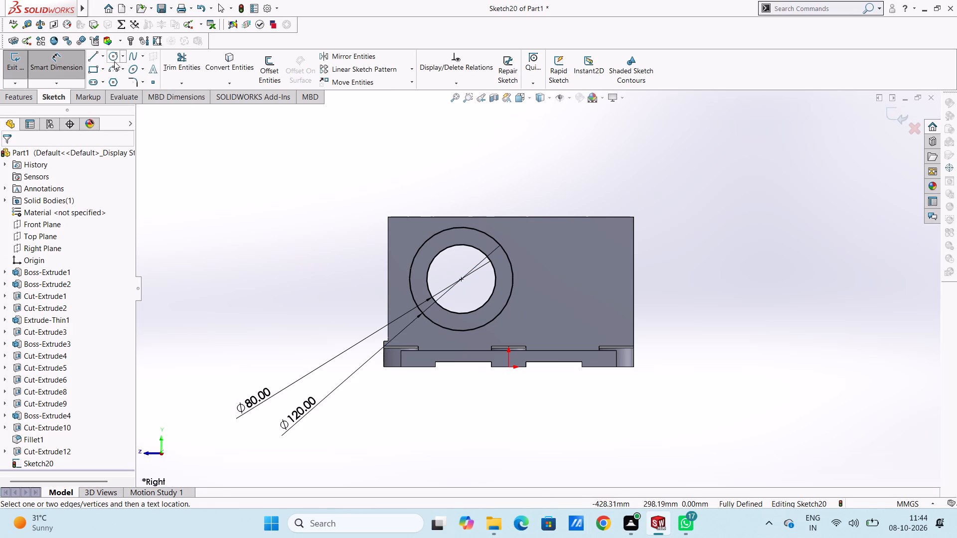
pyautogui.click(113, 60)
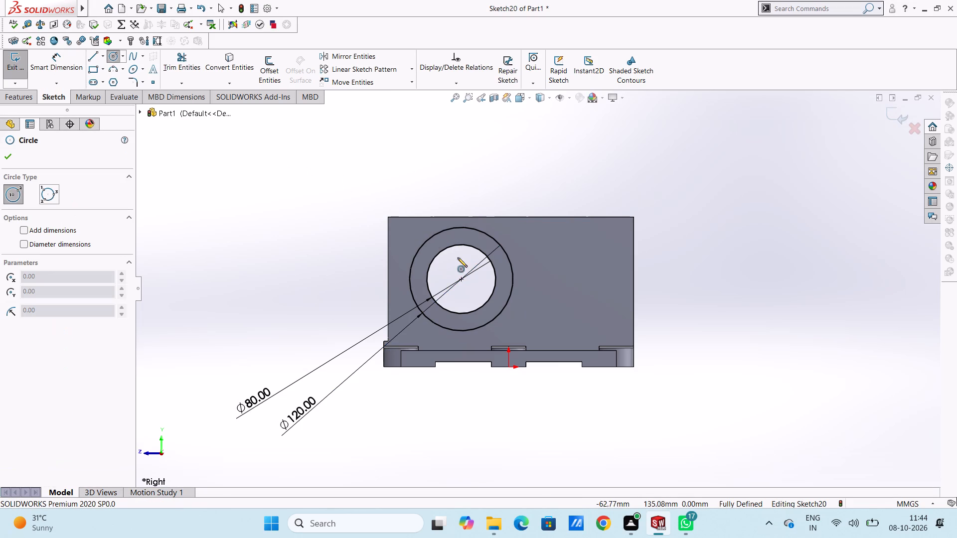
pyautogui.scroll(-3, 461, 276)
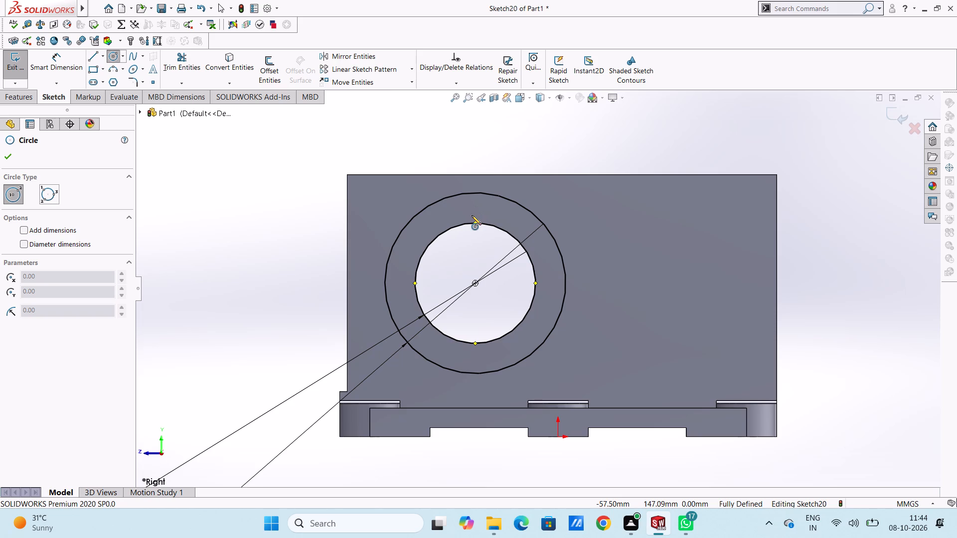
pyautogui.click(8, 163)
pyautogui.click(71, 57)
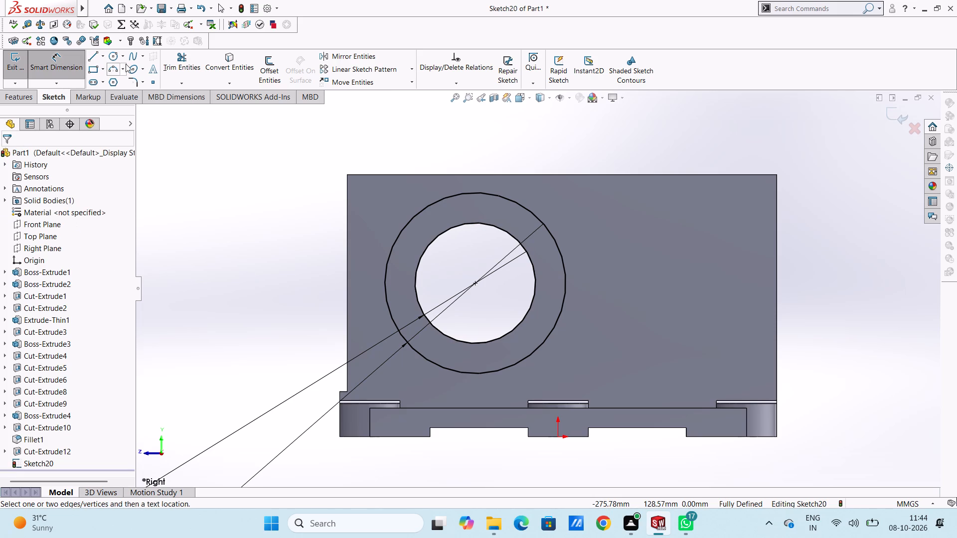
# Sketch a circle of 50 mm radius concentric with the side wall's opening, between the inner and outer circles.
pyautogui.click(114, 54)
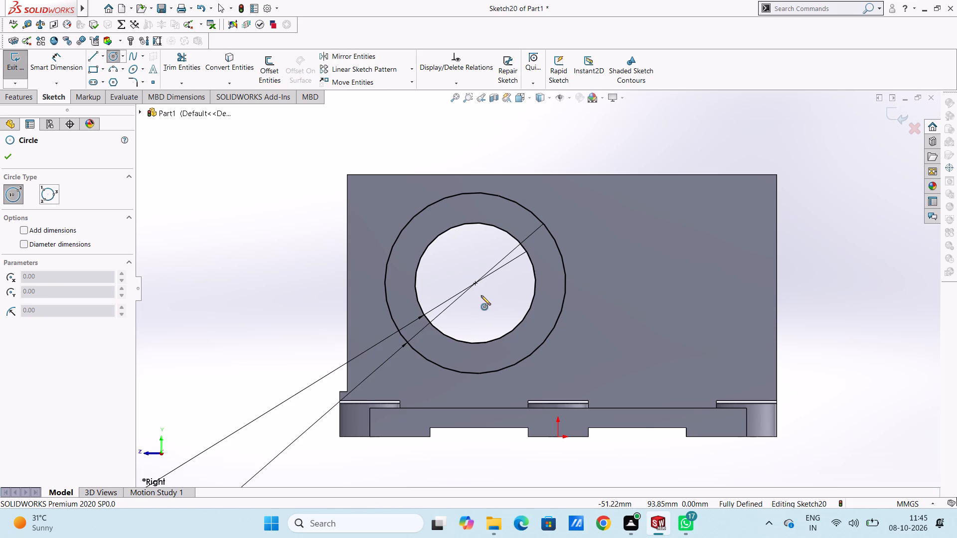
pyautogui.click(476, 284)
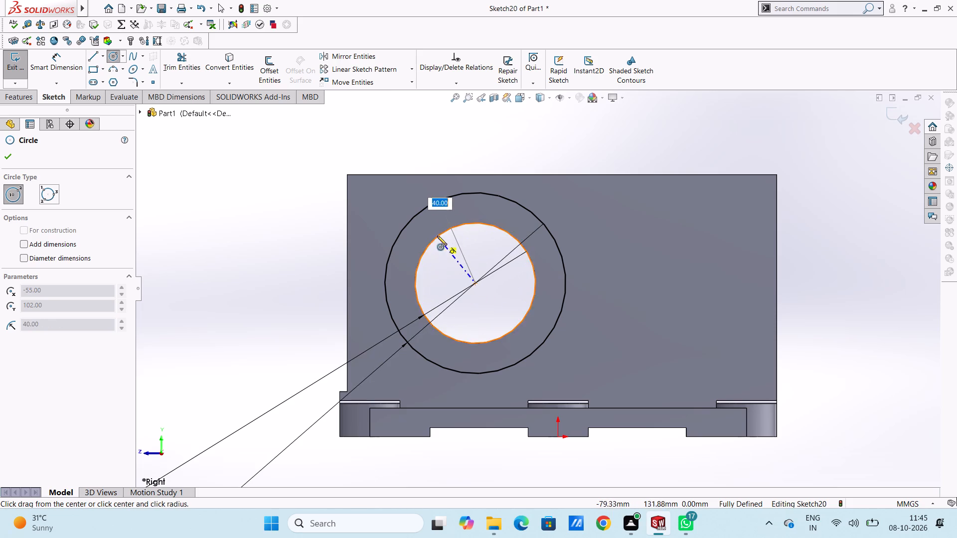
pyautogui.write('50')
pyautogui.press('Return')
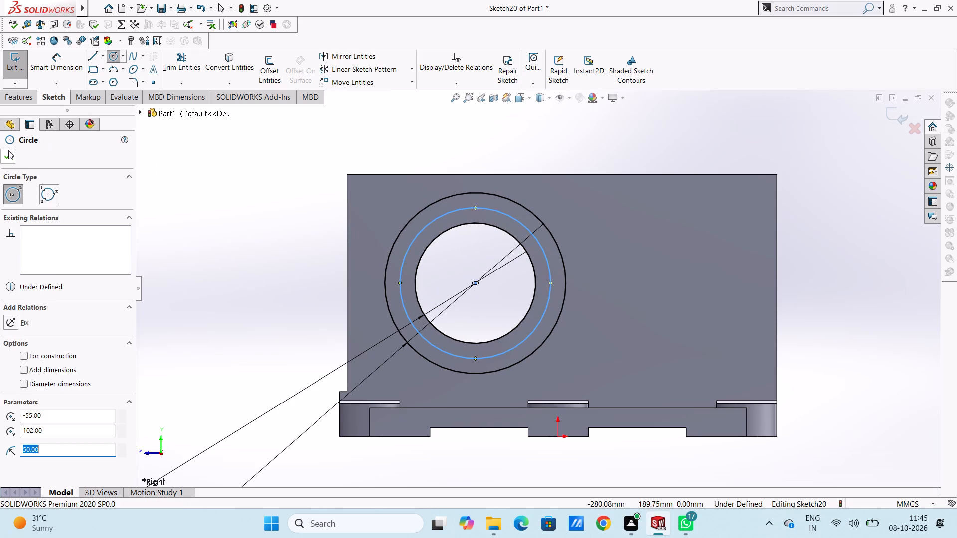
pyautogui.click(12, 154)
# Dimension the middle circle's diameter at 100 mm.
pyautogui.click(65, 61)
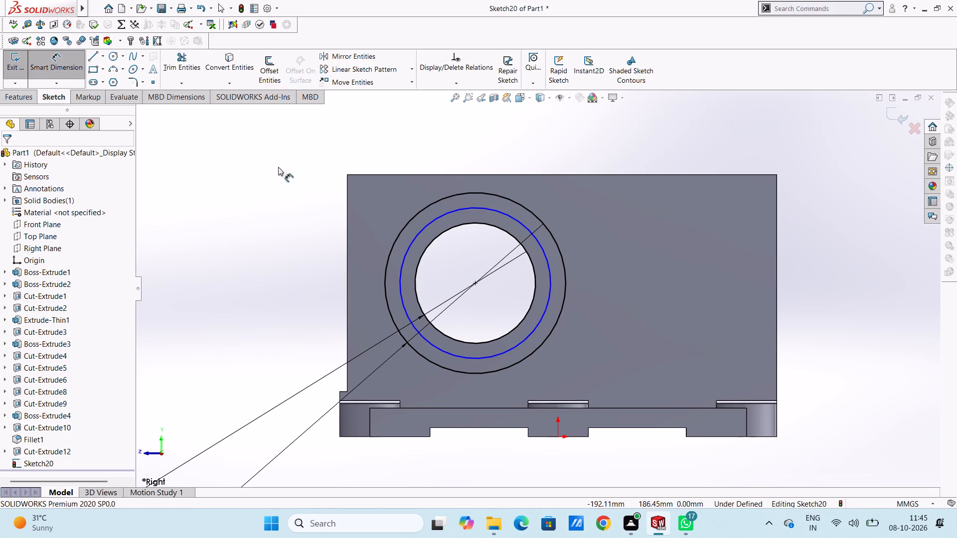
pyautogui.scroll(3, 375, 240)
pyautogui.scroll(2, 573, 355)
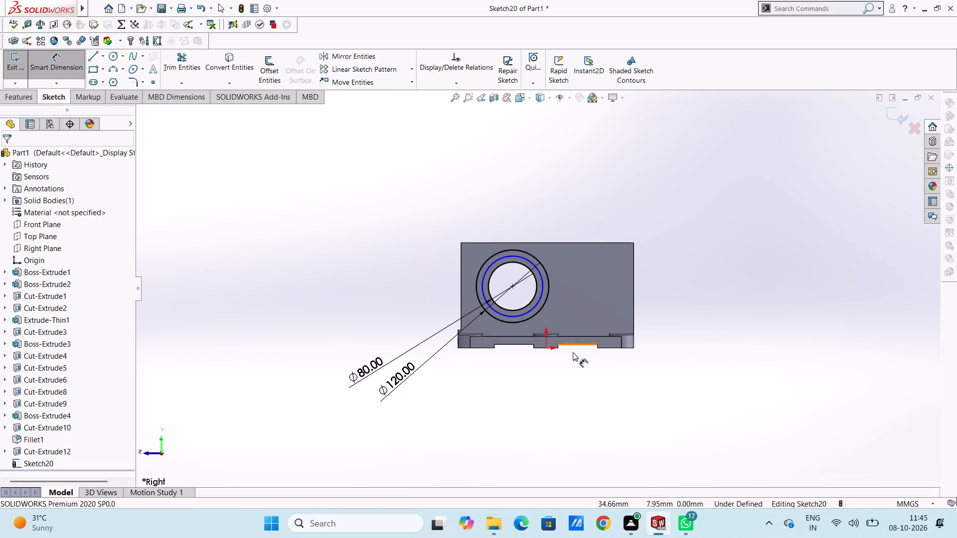
pyautogui.scroll(-1, 681, 329)
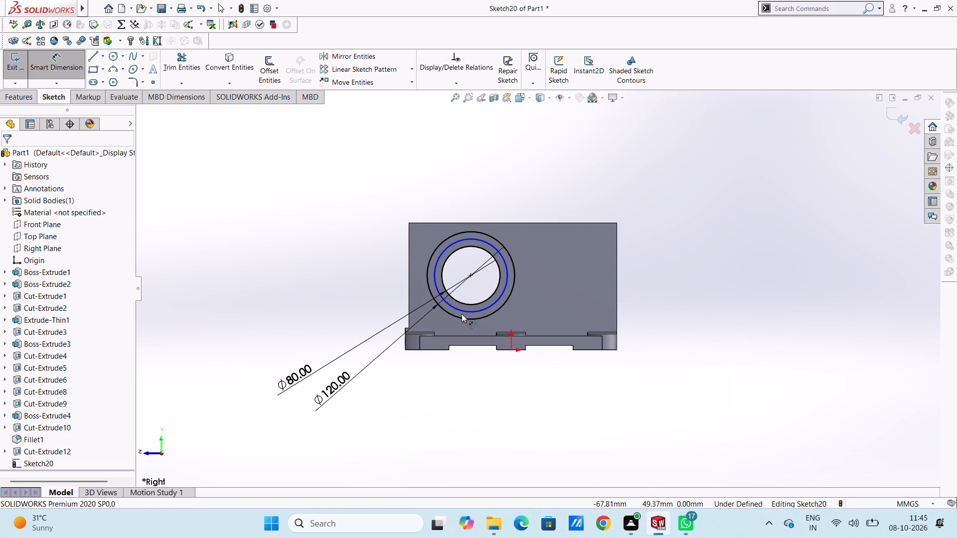
pyautogui.click(462, 314)
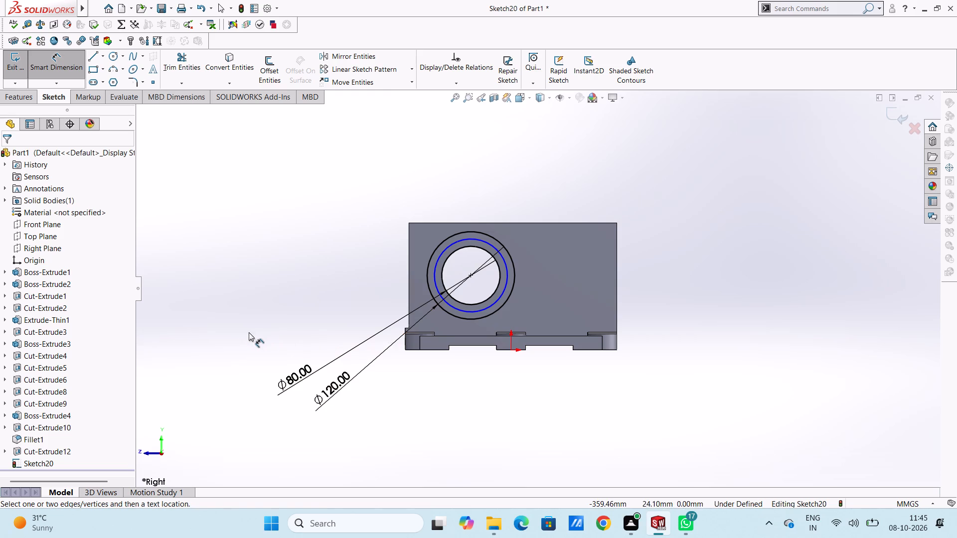
pyautogui.click(438, 290)
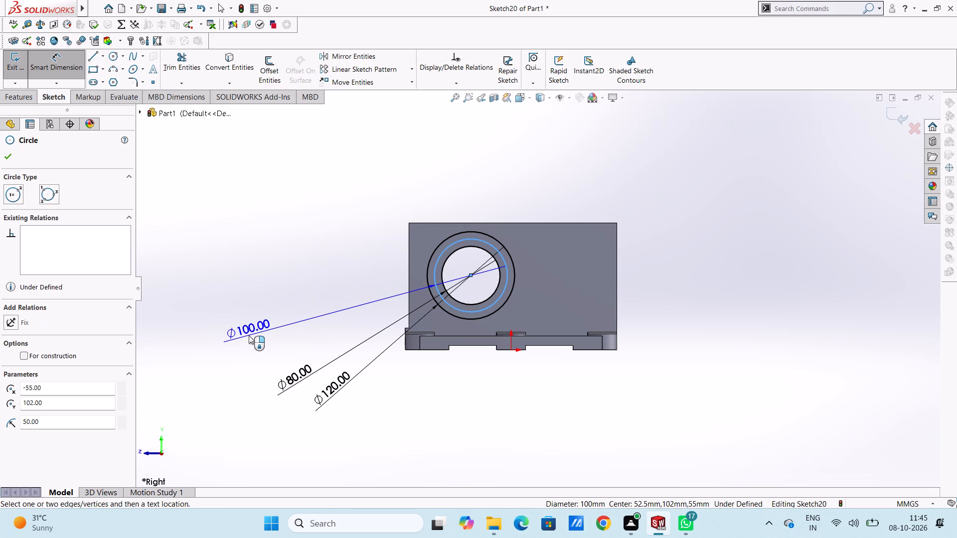
pyautogui.click(249, 333)
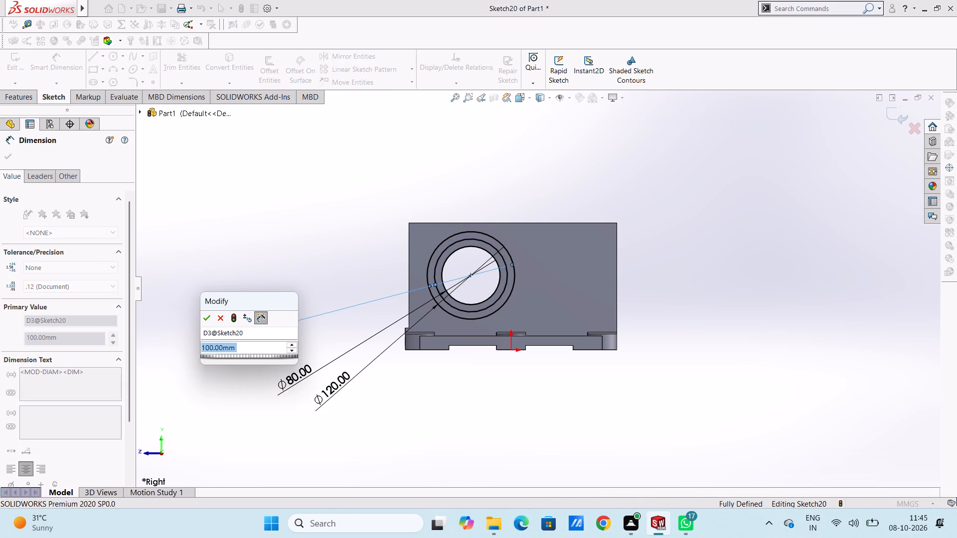
pyautogui.click(209, 317)
pyautogui.click(260, 272)
pyautogui.press('Escape')
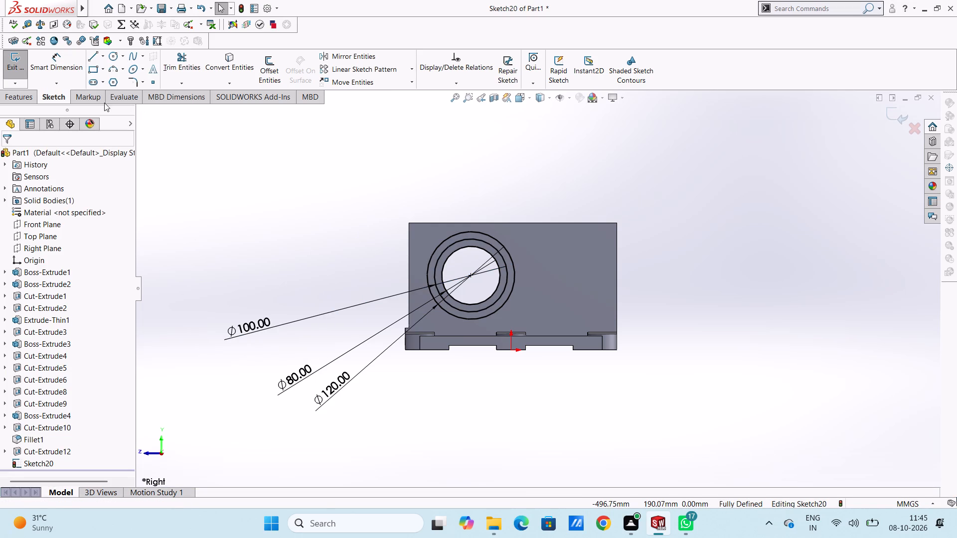
# Sketch a small circle about 7 mm in diameter centred on the uppermost point of the 100 mm circle.
pyautogui.click(113, 56)
pyautogui.scroll(-3, 490, 246)
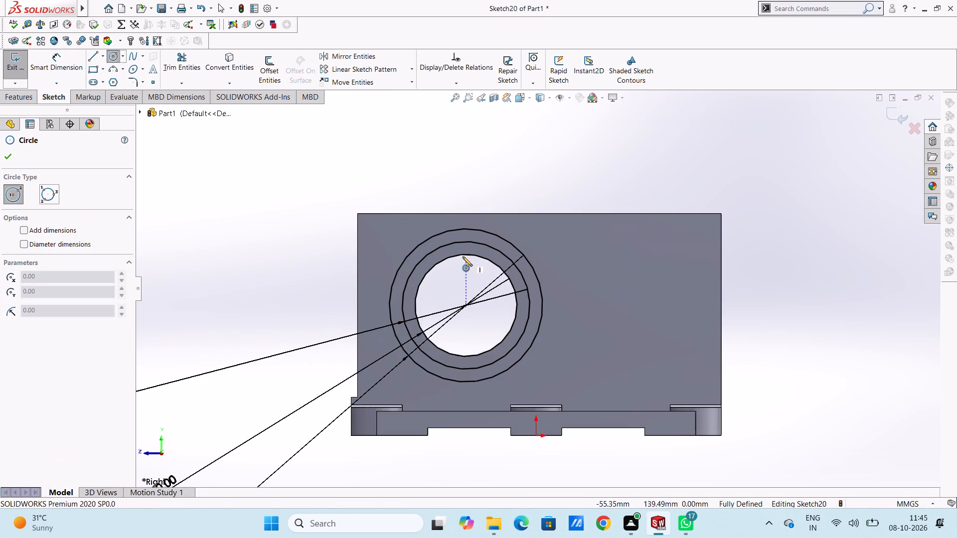
pyautogui.click(466, 242)
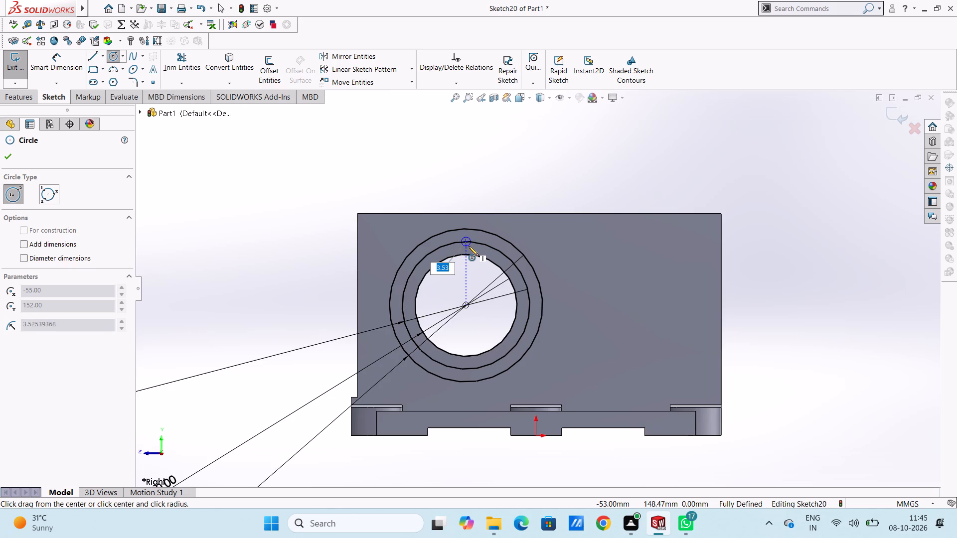
pyautogui.click(469, 246)
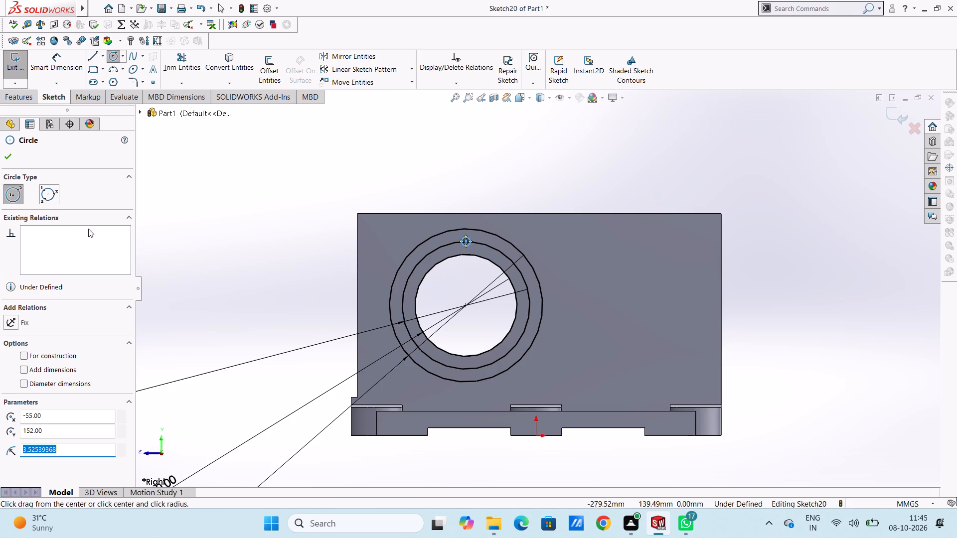
pyautogui.click(15, 157)
pyautogui.click(11, 159)
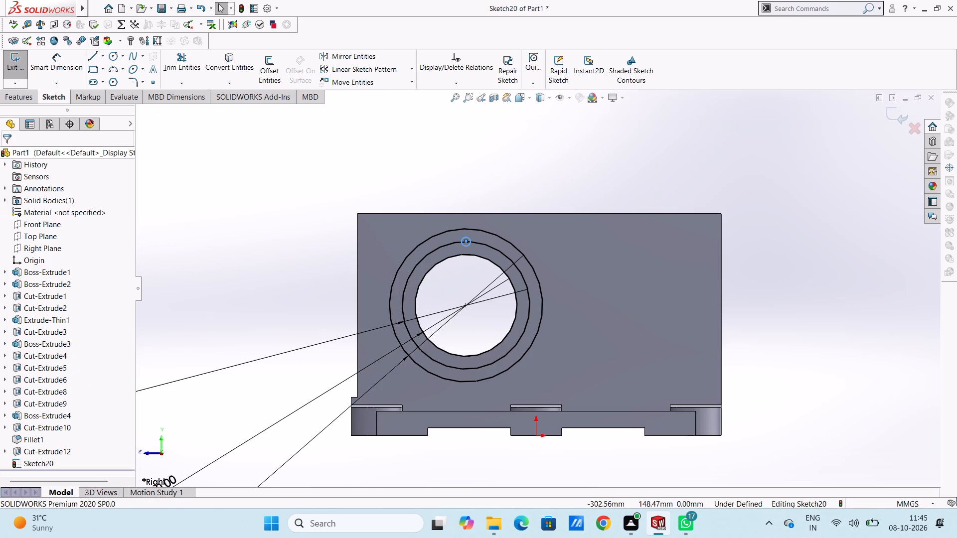
# Dimension the small circle's diameter at 9 mm.
pyautogui.click(70, 66)
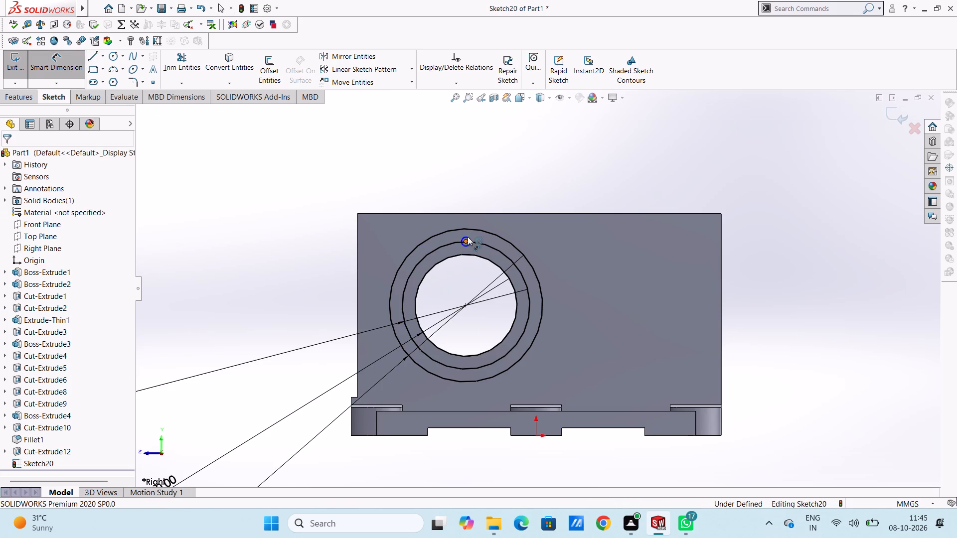
pyautogui.click(468, 236)
pyautogui.click(609, 147)
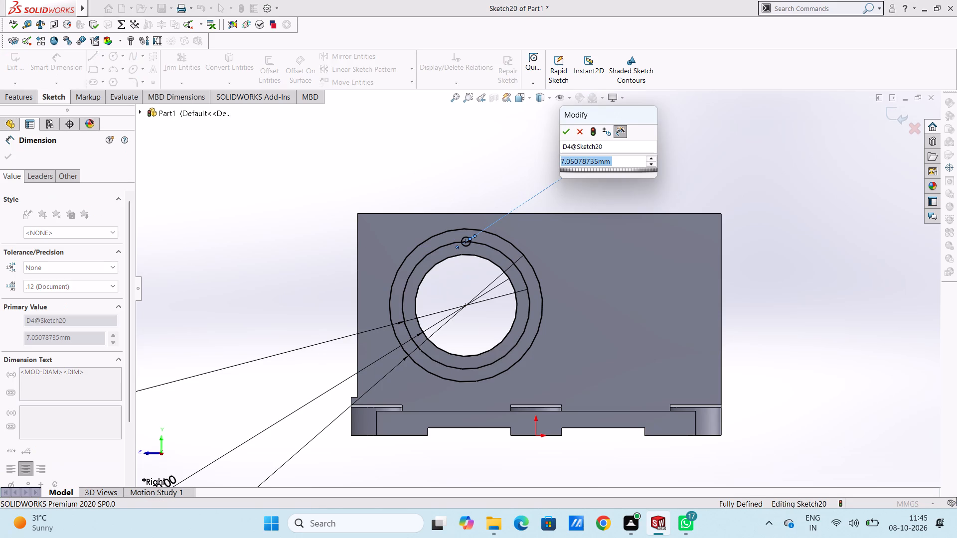
pyautogui.press('9')
pyautogui.press('Return')
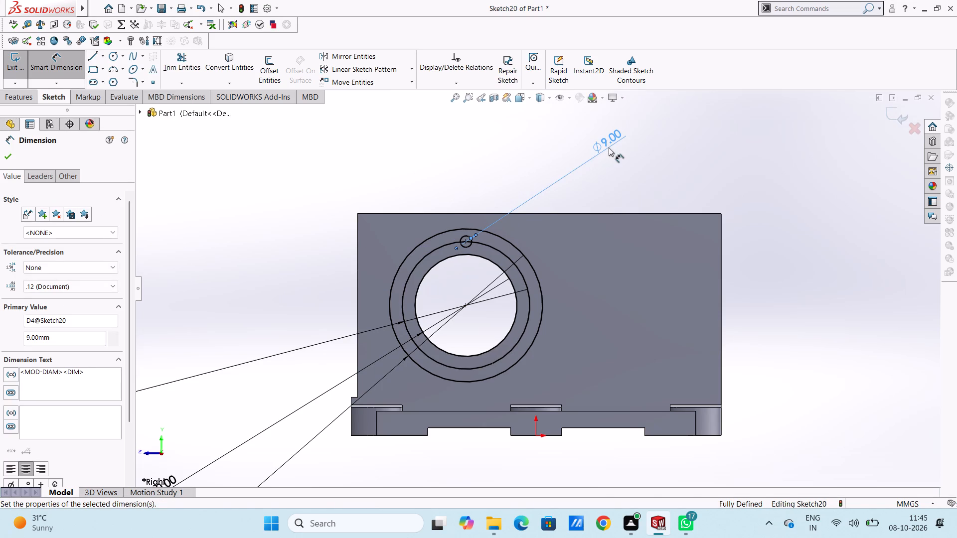
pyautogui.click(532, 159)
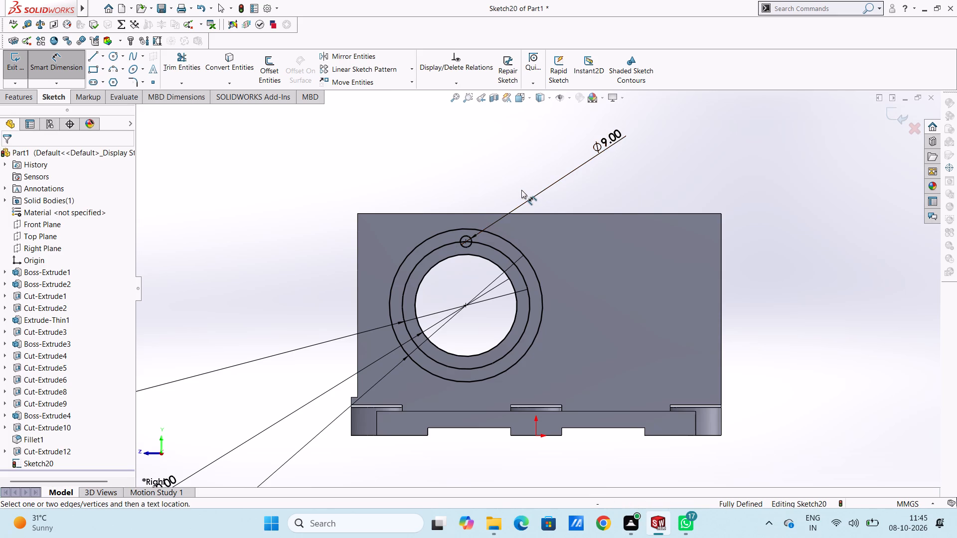
pyautogui.press('Escape')
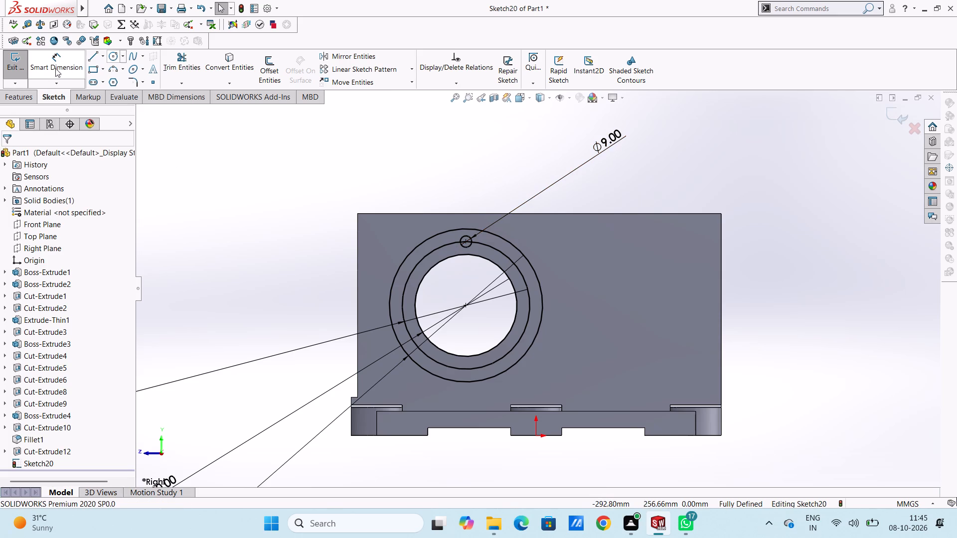
# Circular-pattern the 9 mm circle around the opening's centre point with 6 equally spaced instances over 360 degrees.
pyautogui.click(468, 247)
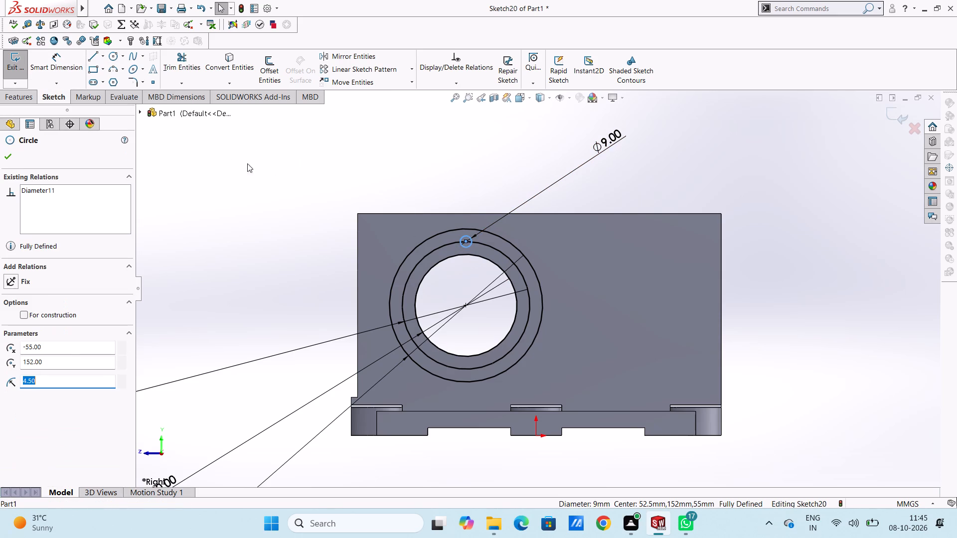
pyautogui.click(411, 70)
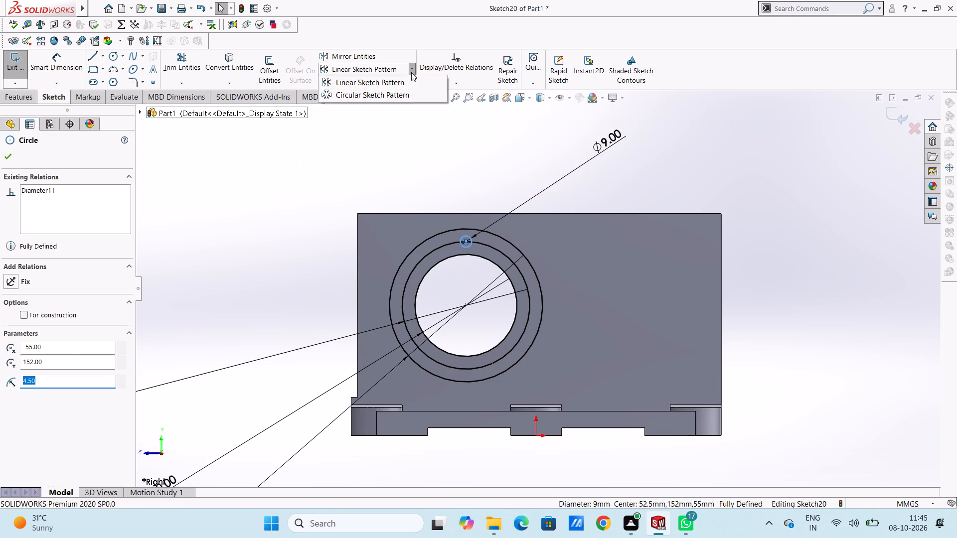
pyautogui.click(407, 96)
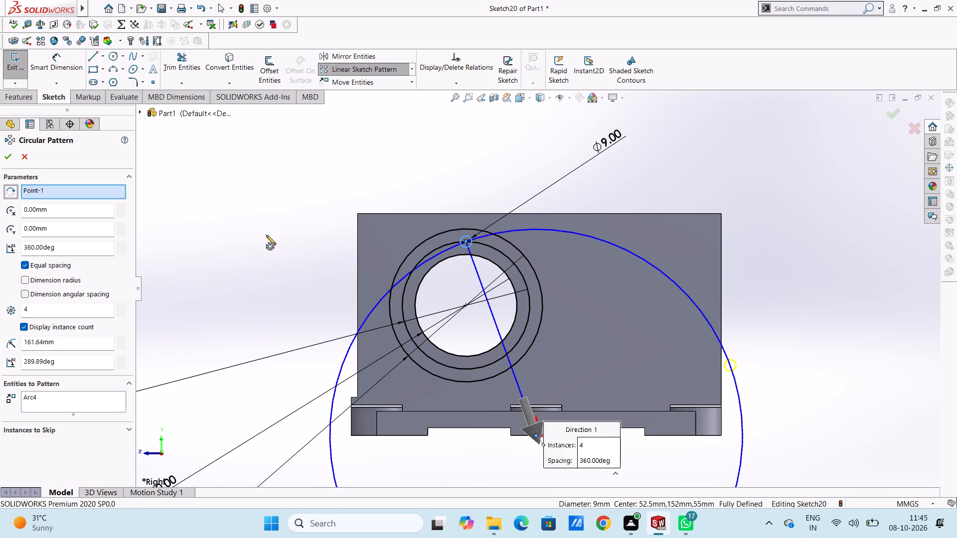
pyautogui.rightClick(107, 193)
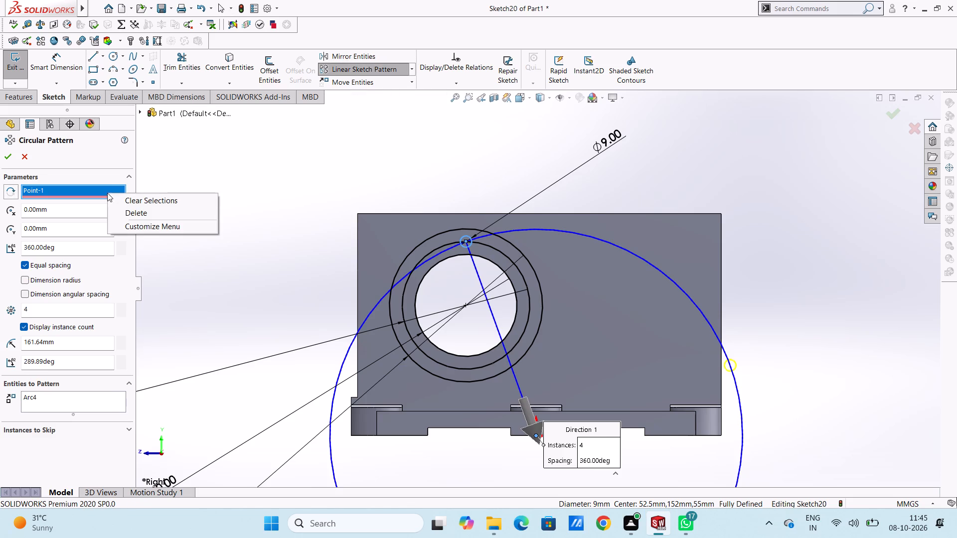
pyautogui.click(130, 213)
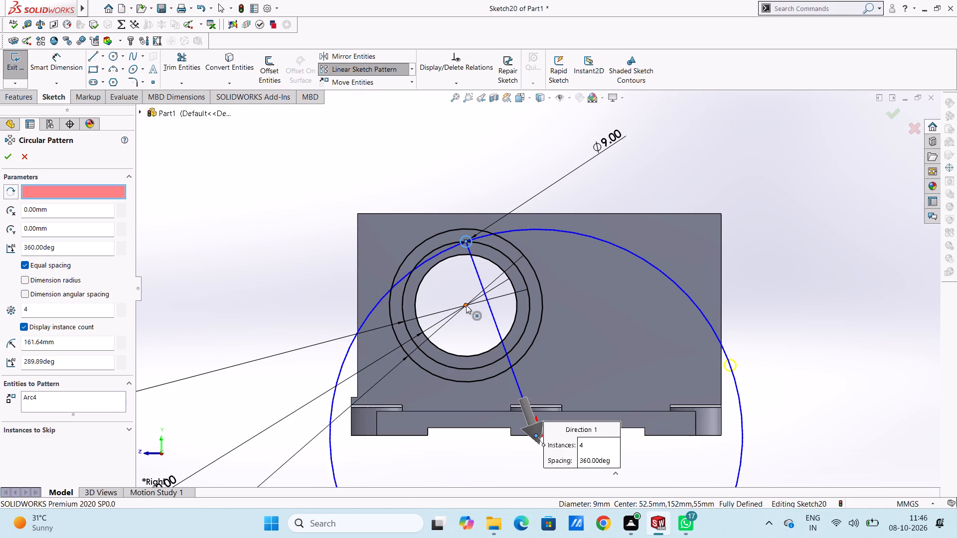
pyautogui.click(466, 305)
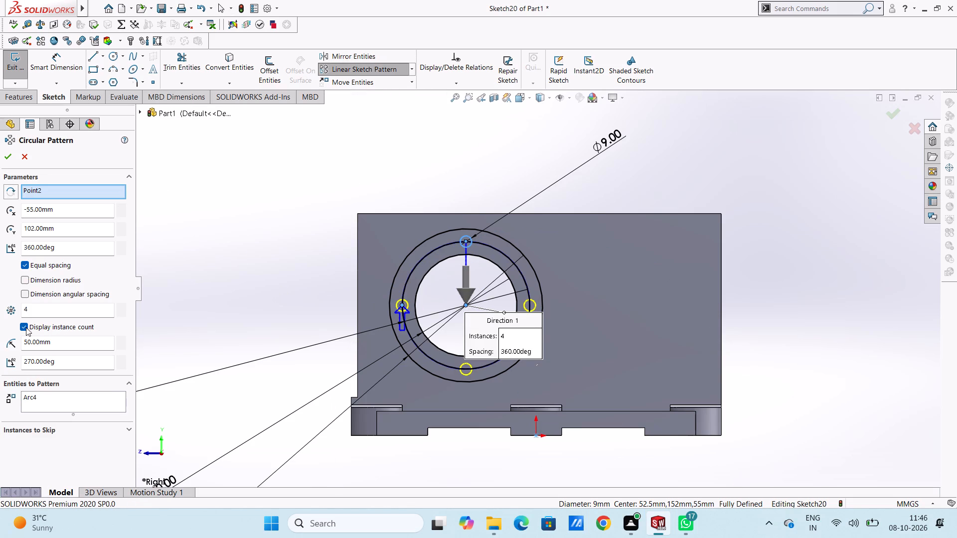
pyautogui.doubleClick(39, 313)
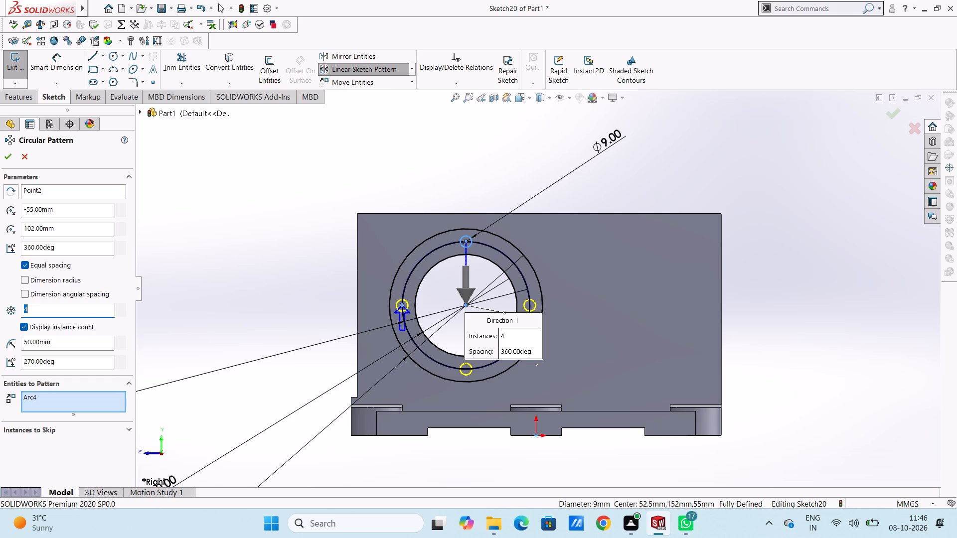
pyautogui.press('6')
pyautogui.press('Return')
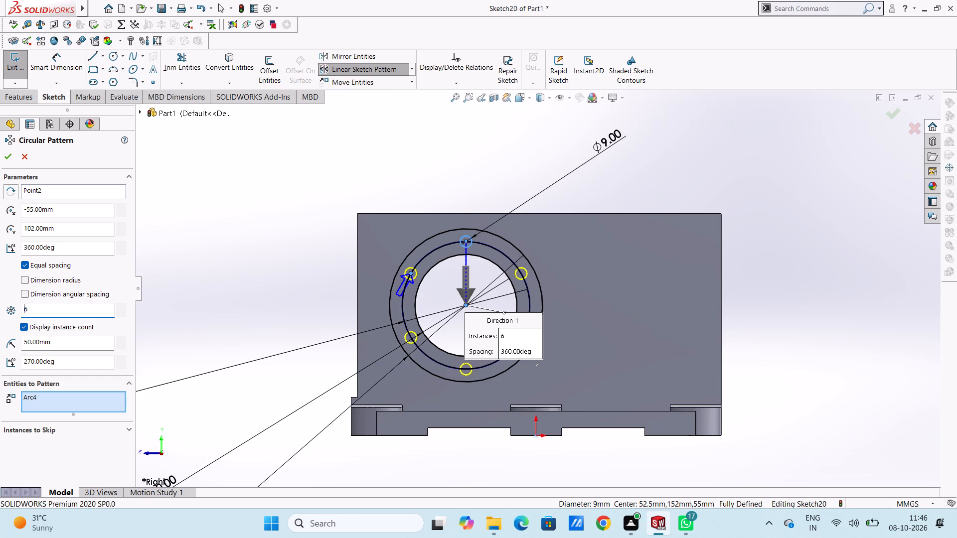
pyautogui.click(6, 159)
pyautogui.click(266, 279)
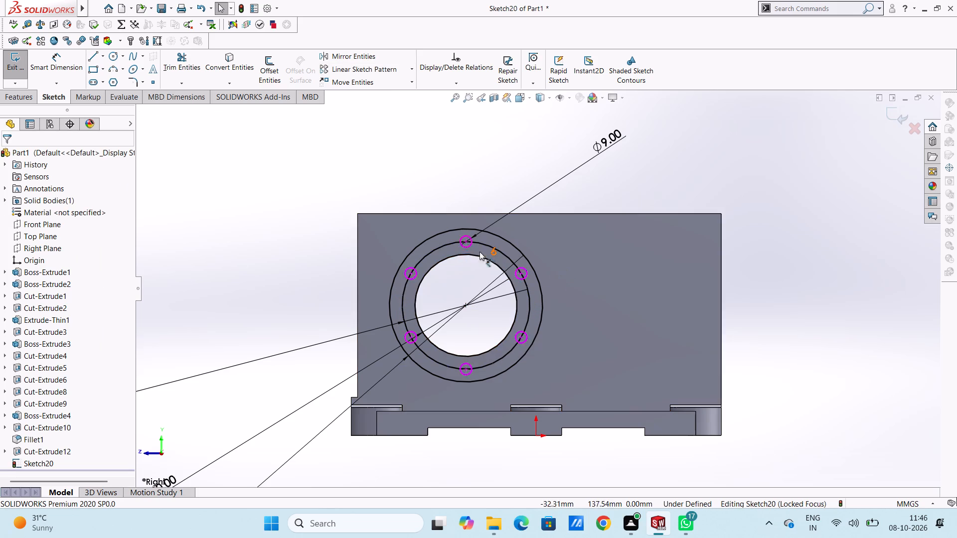
# Delete the 100 mm circle running through the centres of the six small circles.
pyautogui.click(443, 247)
pyautogui.press('Delete')
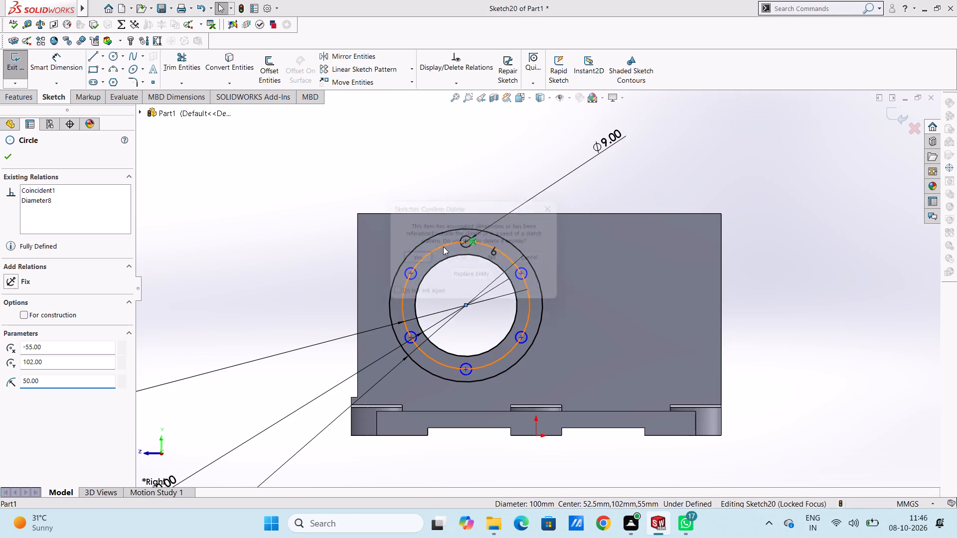
pyautogui.click(420, 262)
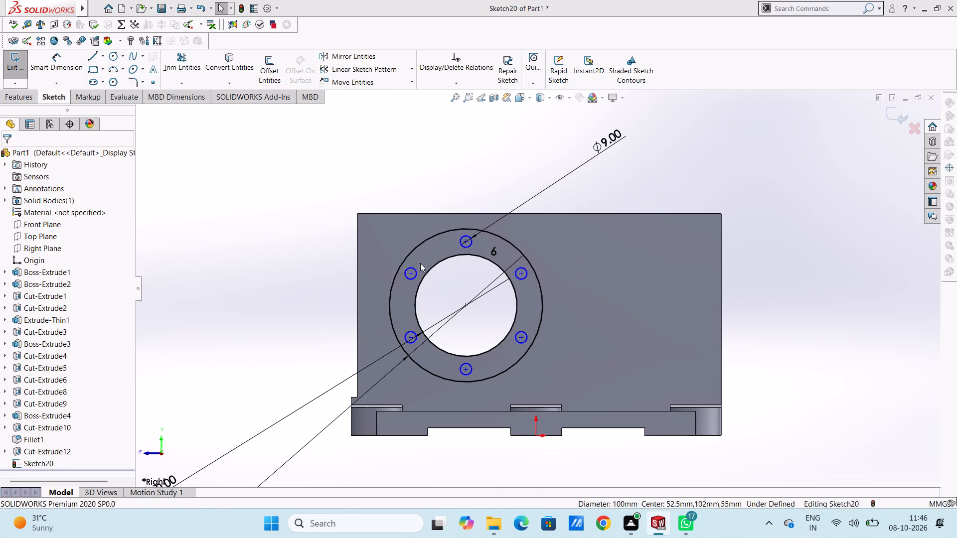
# Dimension the vertical distance from the opening's centre to the uppermost small circle's centre at 50 mm.
pyautogui.scroll(3, 366, 267)
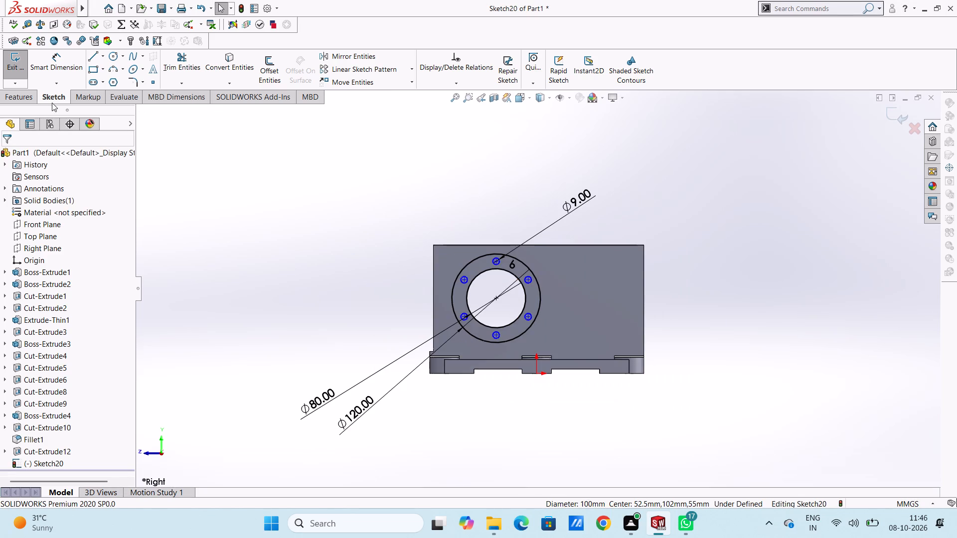
pyautogui.click(62, 62)
pyautogui.scroll(-3, 539, 295)
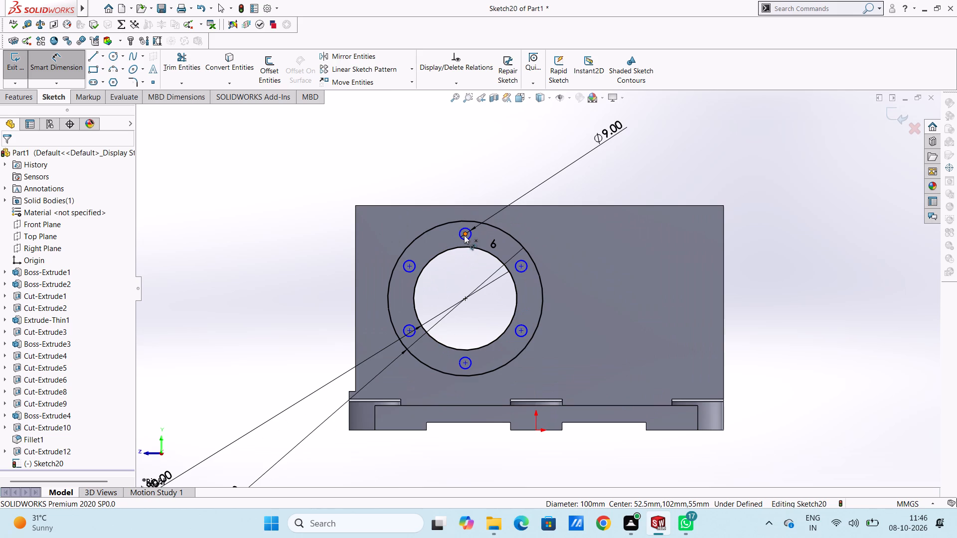
pyautogui.click(464, 235)
pyautogui.click(465, 297)
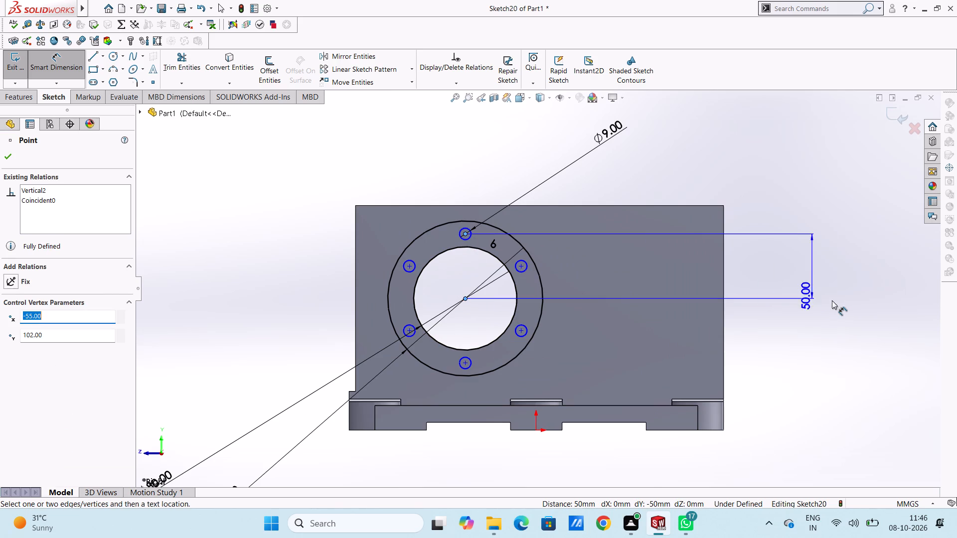
pyautogui.click(850, 302)
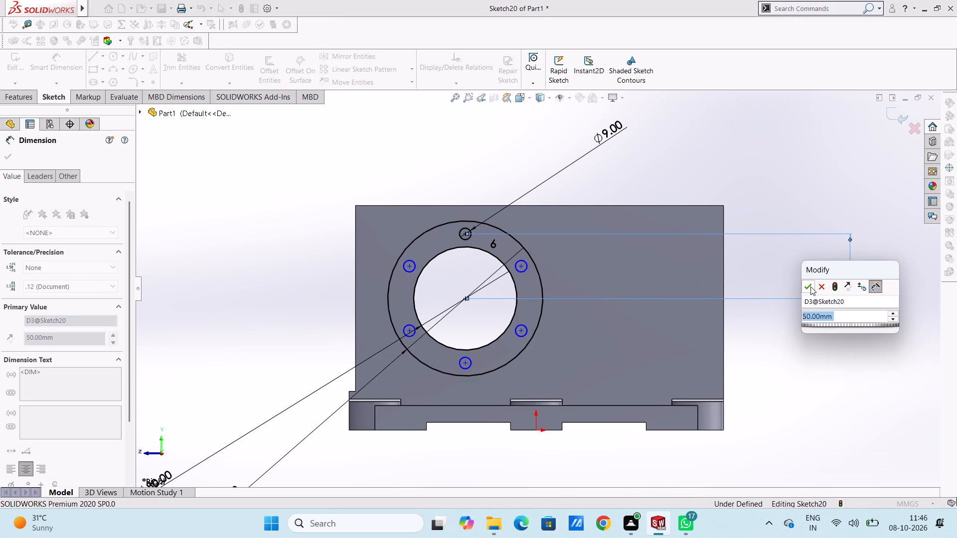
pyautogui.click(810, 286)
pyautogui.click(793, 279)
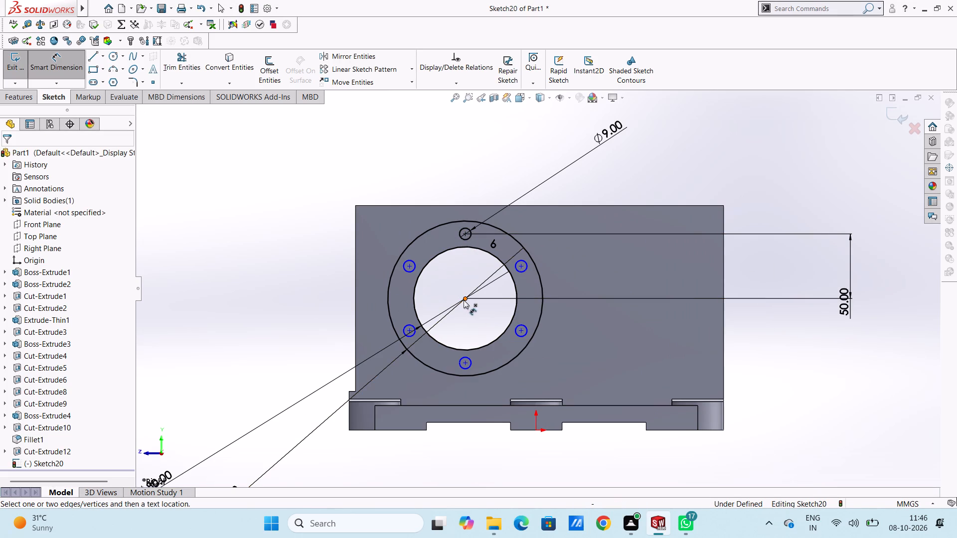
# Dimension the vertical distance from the opening's centre to the small circle next clockwise from the uppermost one at 25 mm.
pyautogui.click(464, 300)
pyautogui.click(522, 269)
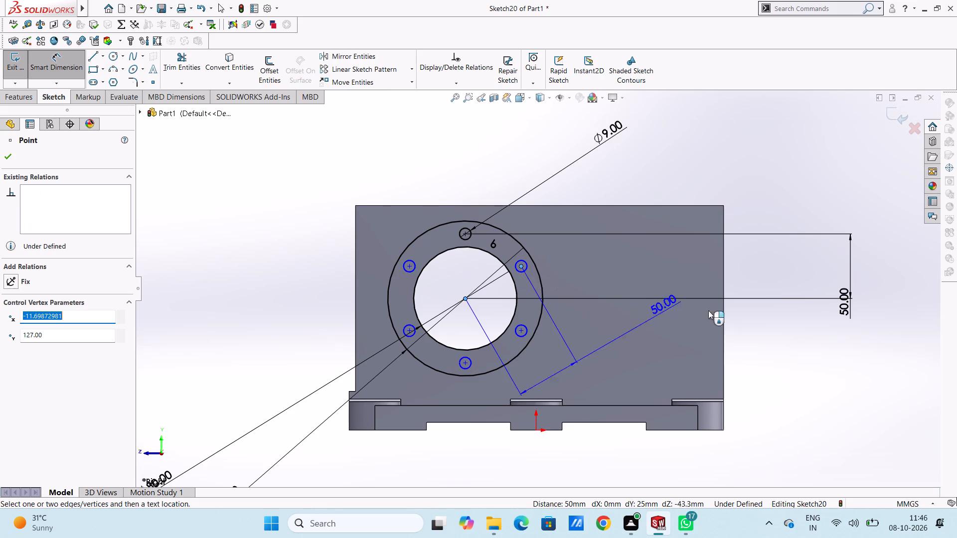
pyautogui.click(793, 281)
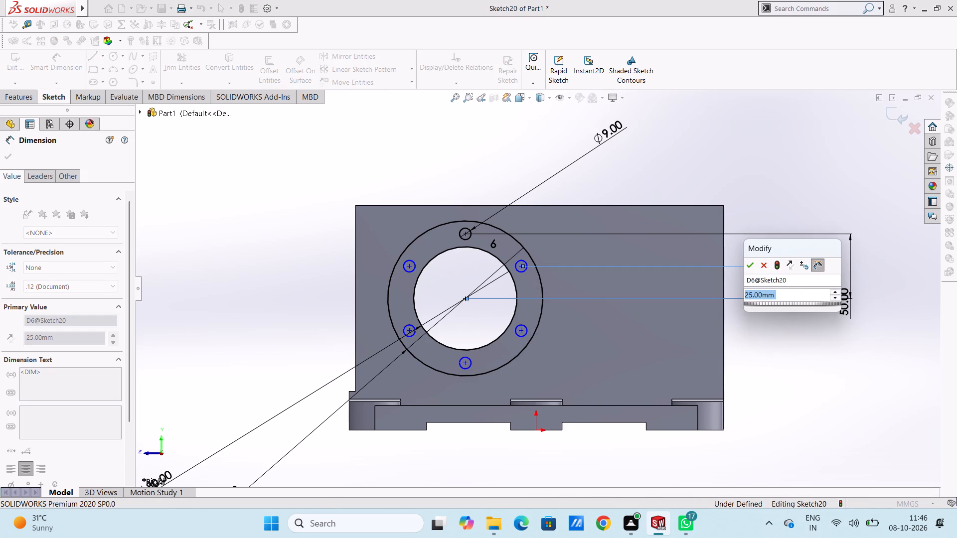
pyautogui.click(750, 268)
pyautogui.click(761, 193)
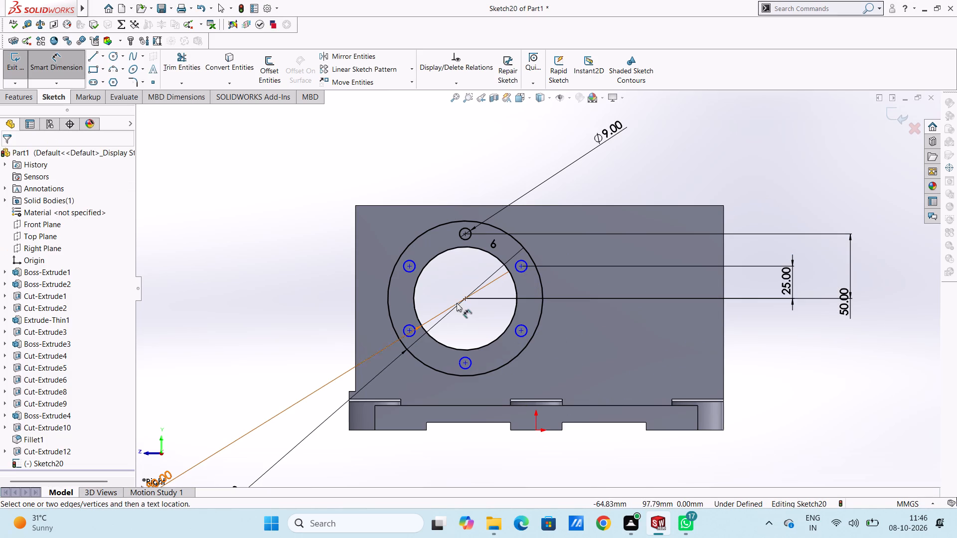
# Dimension the horizontal distance from the opening's centre to that same small circle's centre at 43.30 mm and finish dimensioning.
pyautogui.click(465, 299)
pyautogui.click(520, 270)
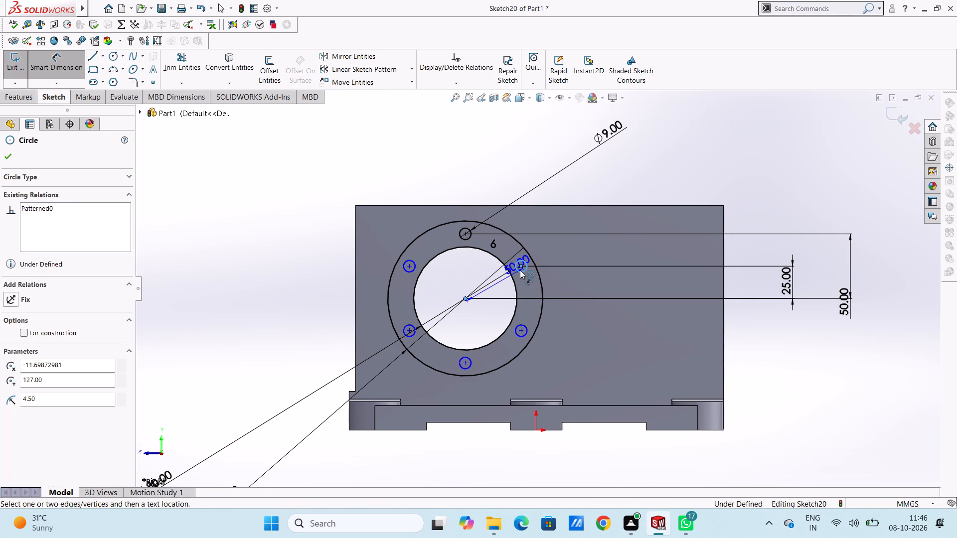
pyautogui.click(482, 133)
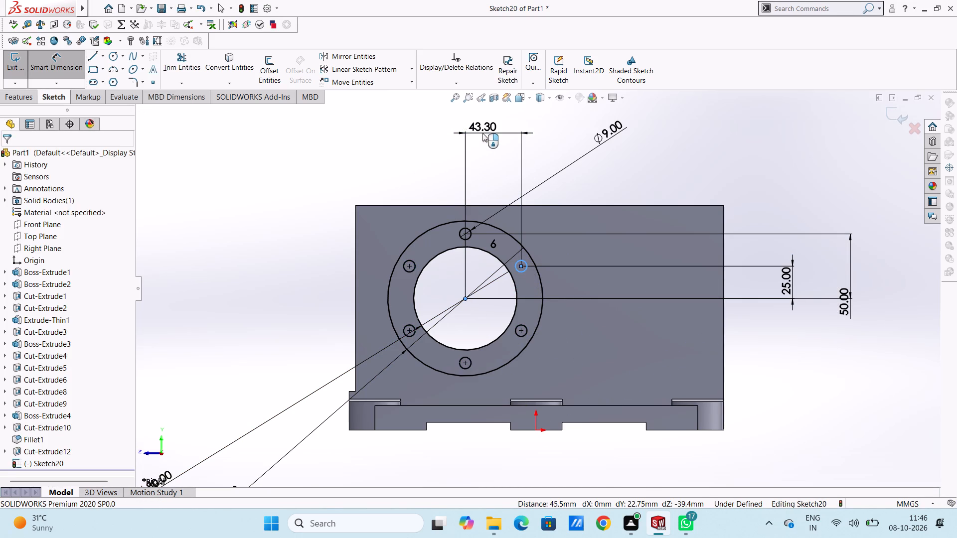
pyautogui.click(439, 119)
pyautogui.click(356, 162)
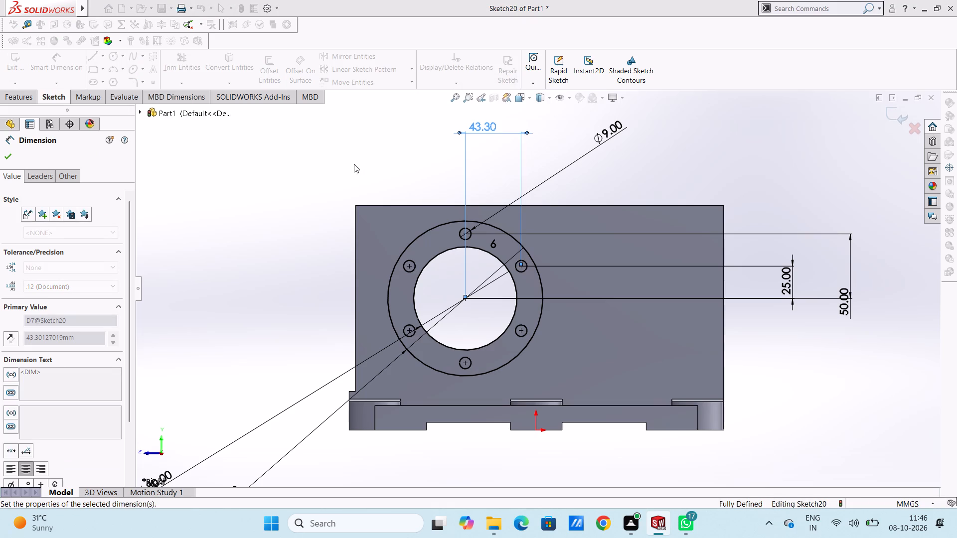
pyautogui.scroll(1, 280, 229)
pyautogui.scroll(-1, 281, 232)
pyautogui.moveTo(293, 242); pyautogui.dragTo(343, 304, button='middle')
pyautogui.press('Escape')
# Set up a blind Boss-Extrude of the ring sketch with 5 mm depth and a 5 degree draft angle.
pyautogui.scroll(4, 300, 296)
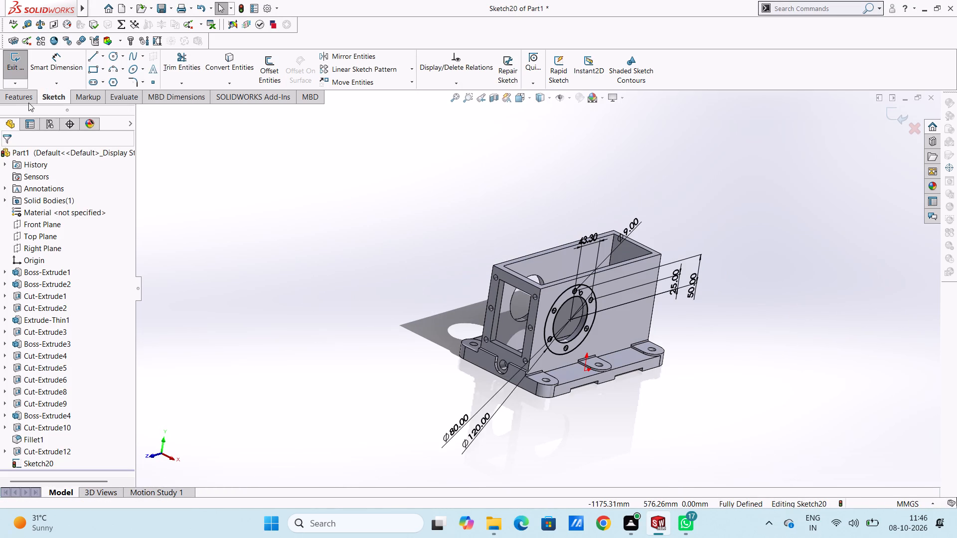
pyautogui.click(20, 102)
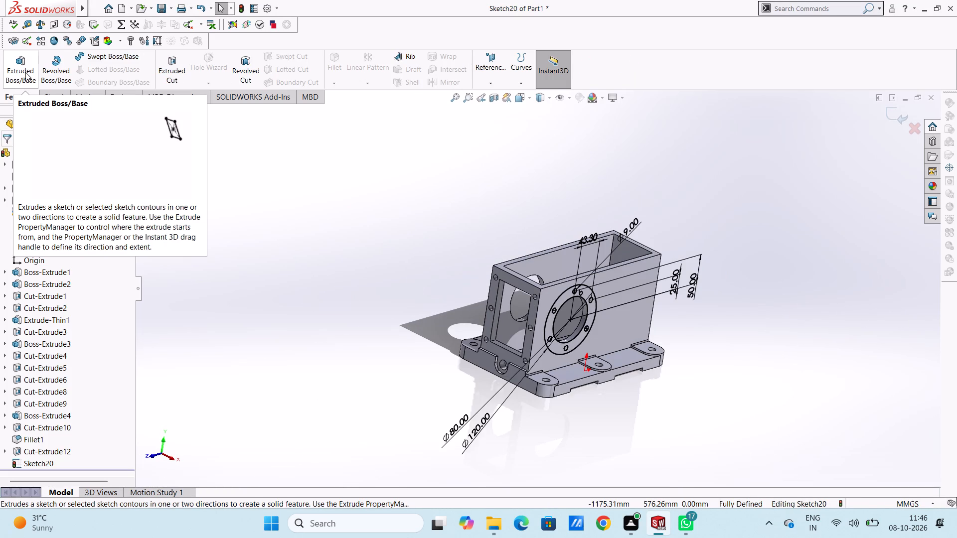
pyautogui.click(25, 71)
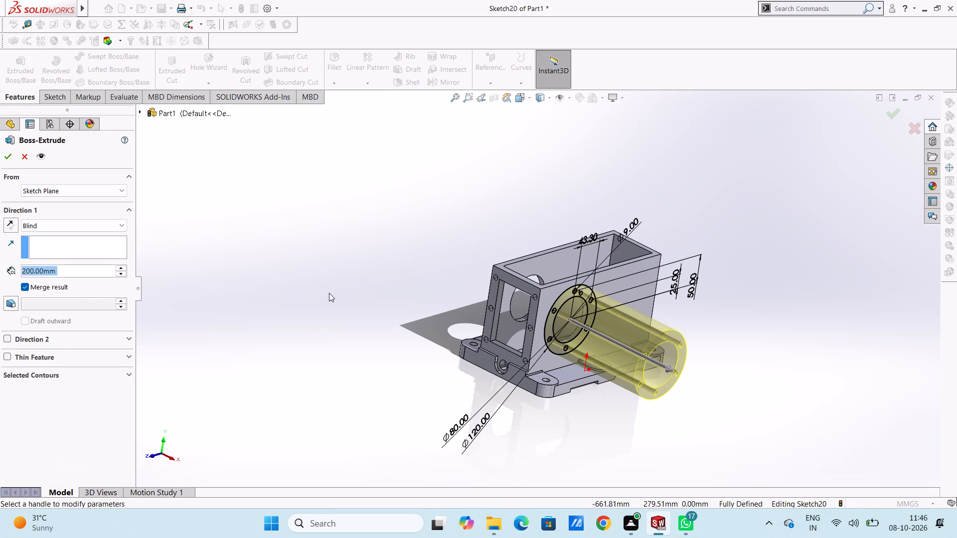
pyautogui.press('5')
pyautogui.press('Return')
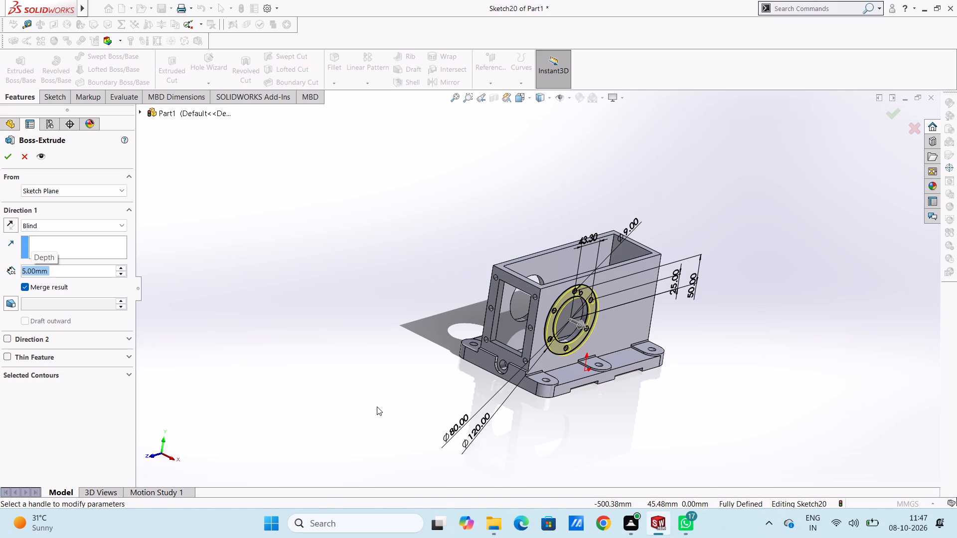
pyautogui.click(12, 304)
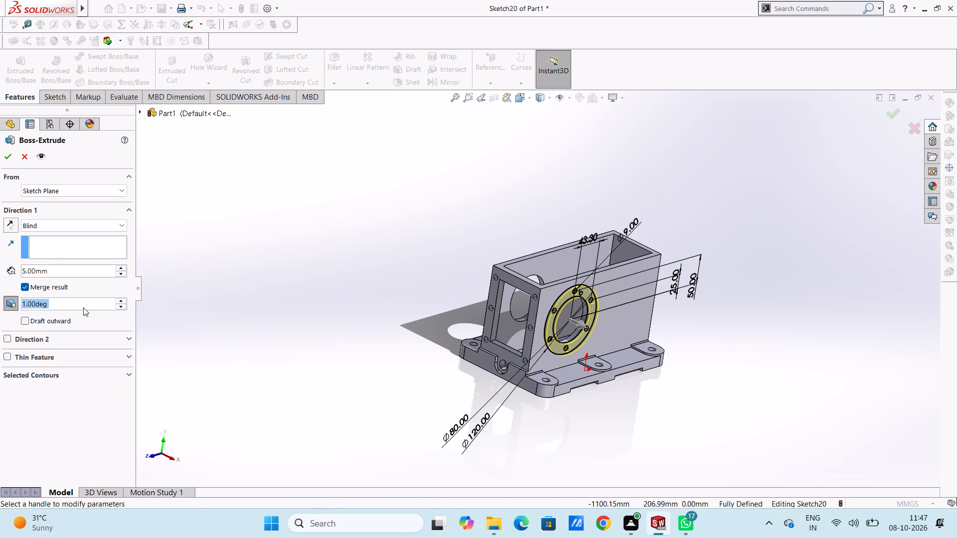
pyautogui.press('5')
pyautogui.press('Return')
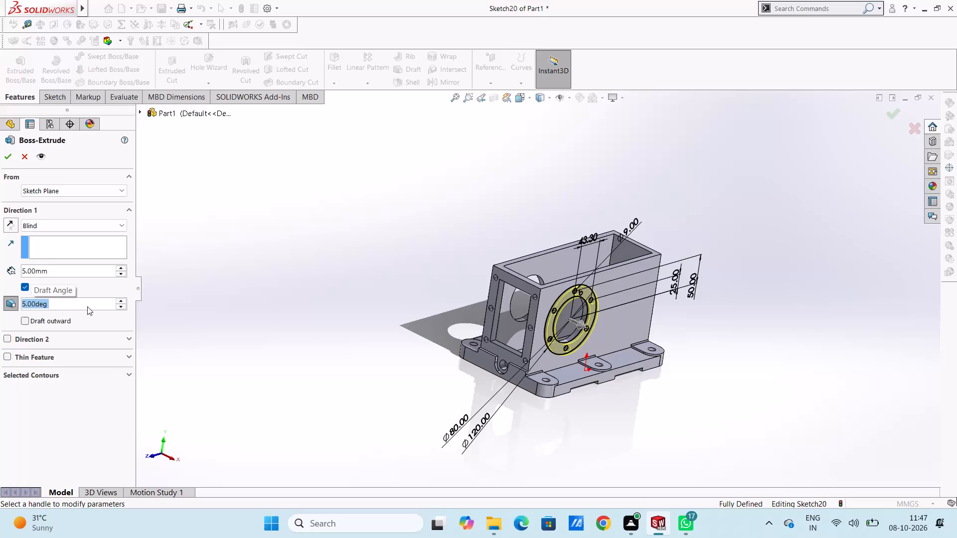
# Set the ring flange's extrusion depth to 6 mm and complete the boss.
pyautogui.scroll(-5, 574, 327)
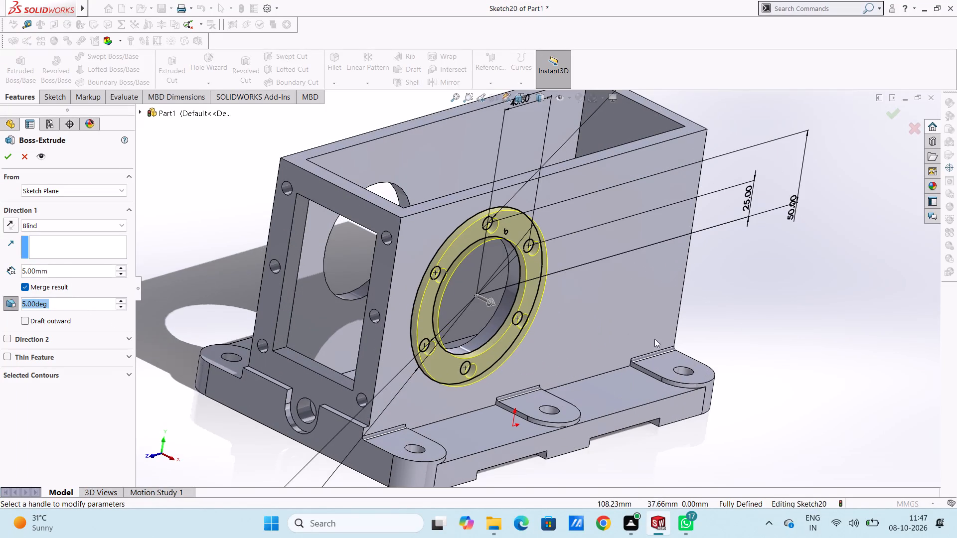
pyautogui.moveTo(769, 316); pyautogui.dragTo(739, 283, button='middle')
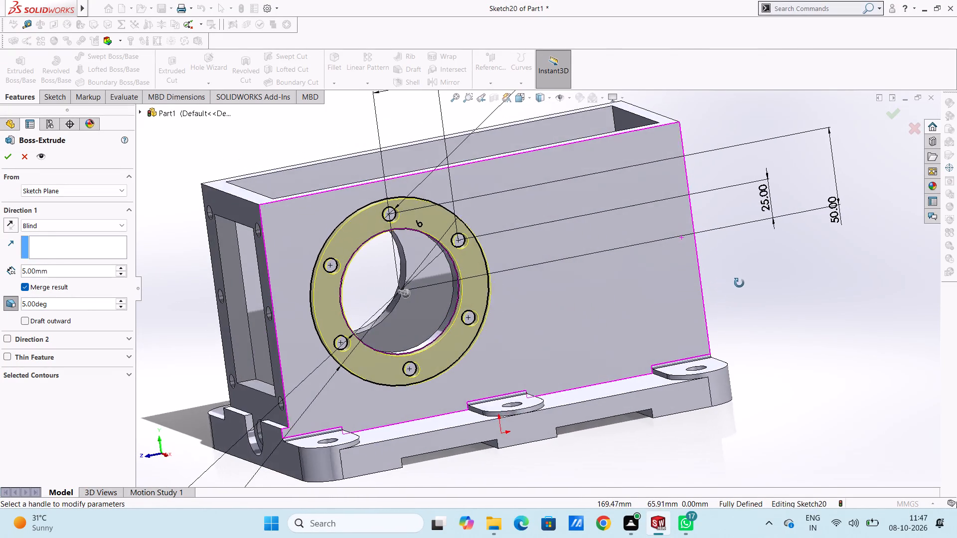
pyautogui.moveTo(739, 283); pyautogui.dragTo(699, 283, button='middle')
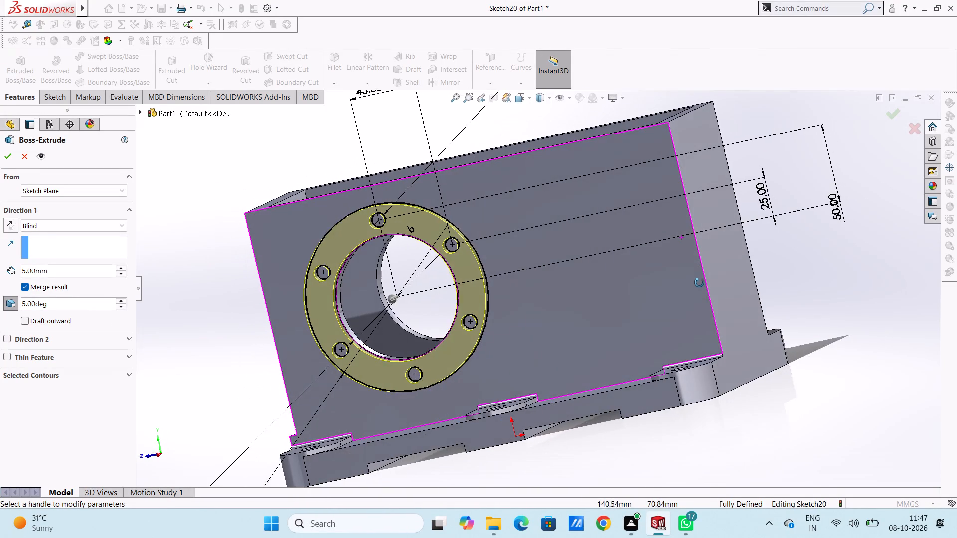
pyautogui.moveTo(699, 283); pyautogui.dragTo(780, 349, button='middle')
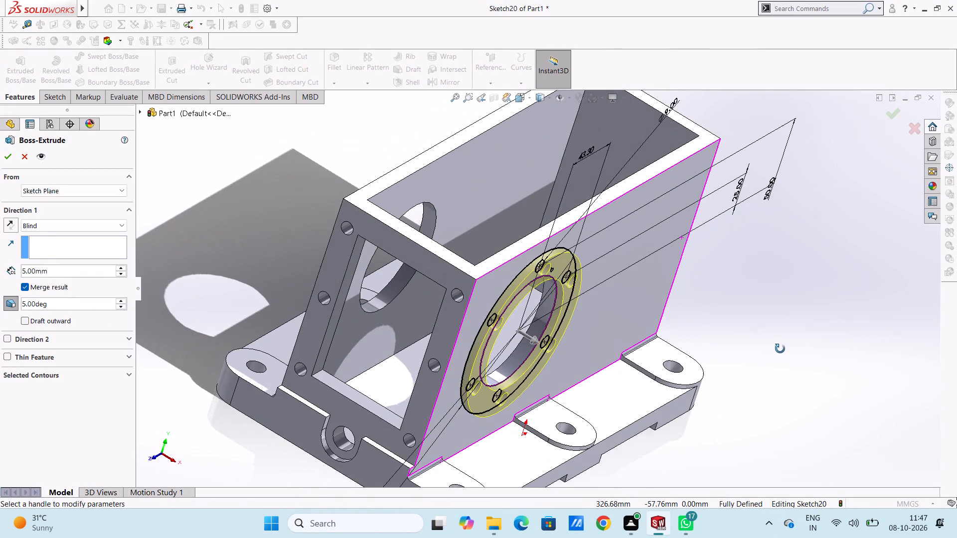
pyautogui.moveTo(780, 349); pyautogui.dragTo(715, 301, button='middle')
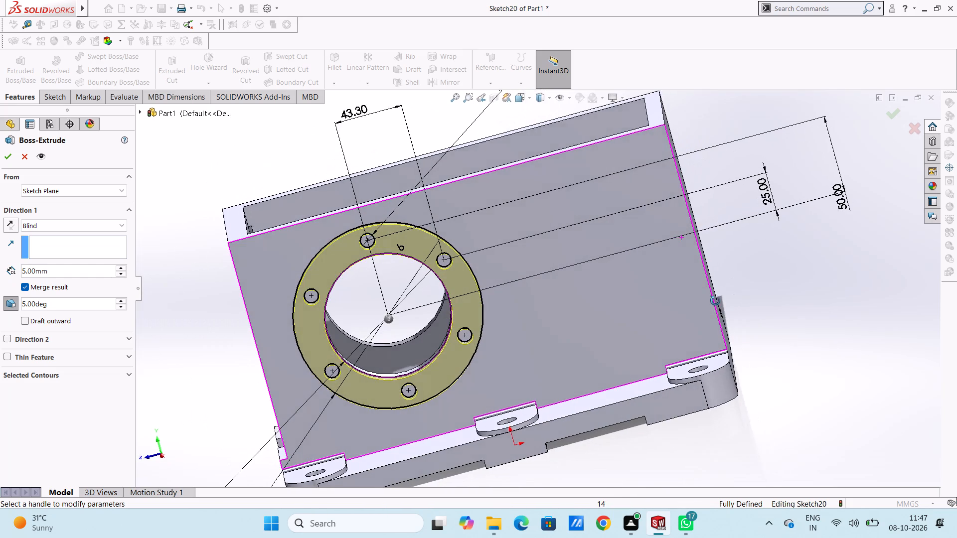
pyautogui.moveTo(715, 301); pyautogui.dragTo(736, 294, button='middle')
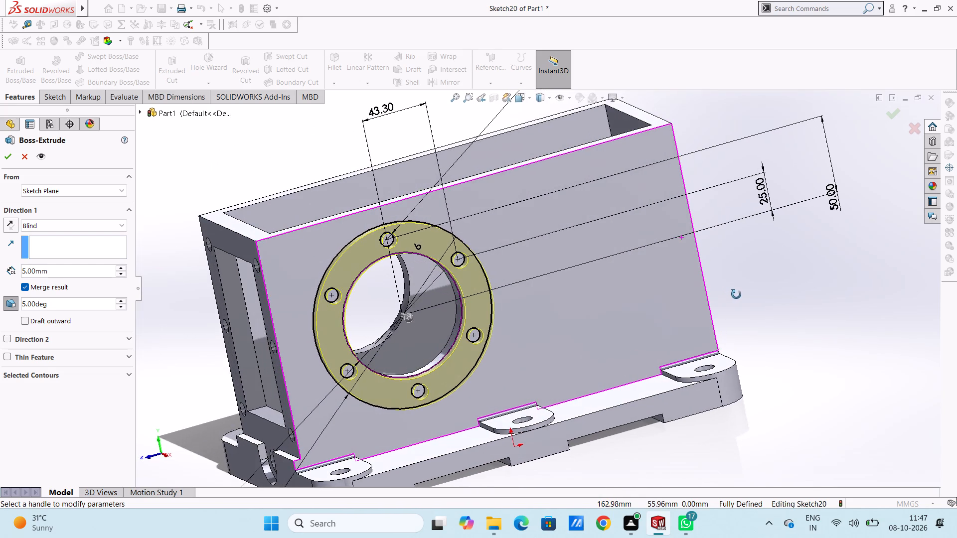
pyautogui.moveTo(736, 294); pyautogui.dragTo(747, 302, button='middle')
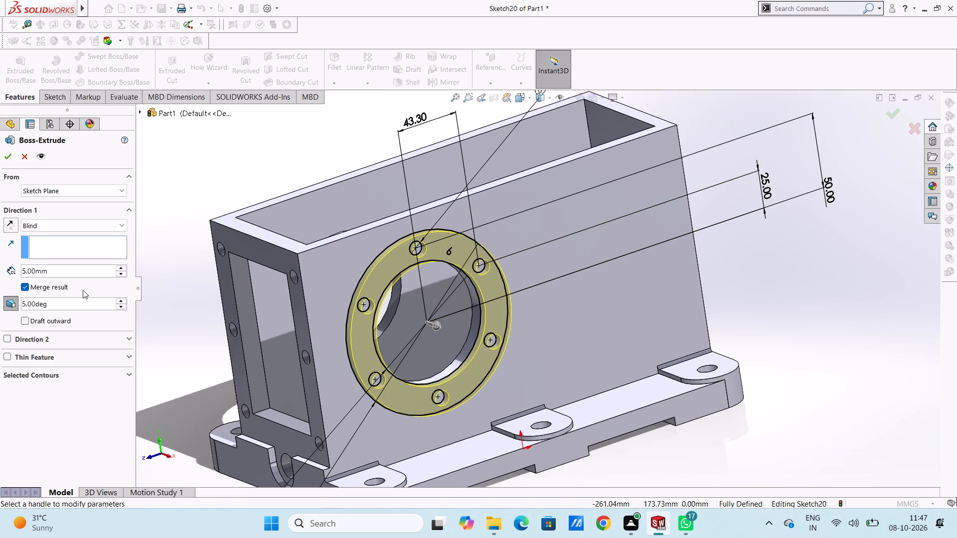
pyautogui.doubleClick(79, 273)
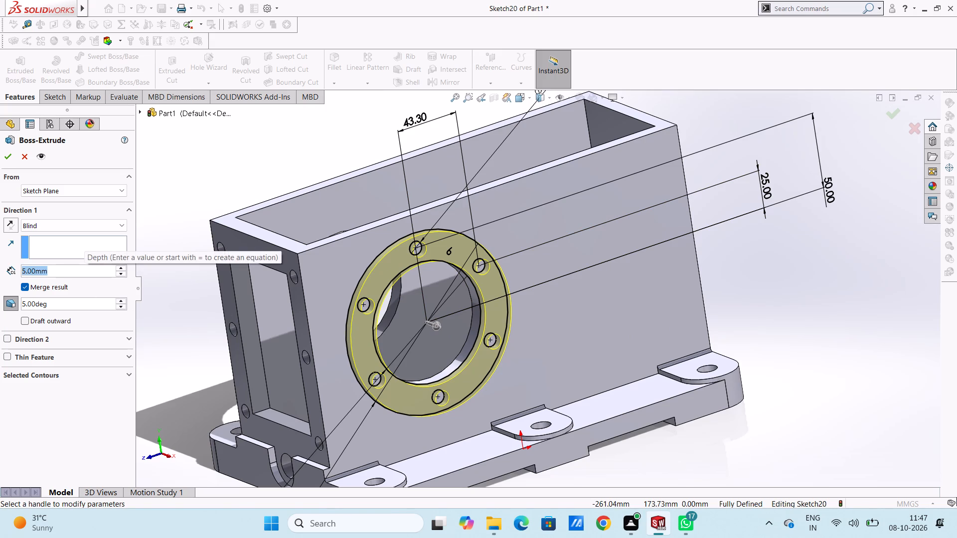
pyautogui.press('6')
pyautogui.press('Return')
pyautogui.scroll(5, 79, 273)
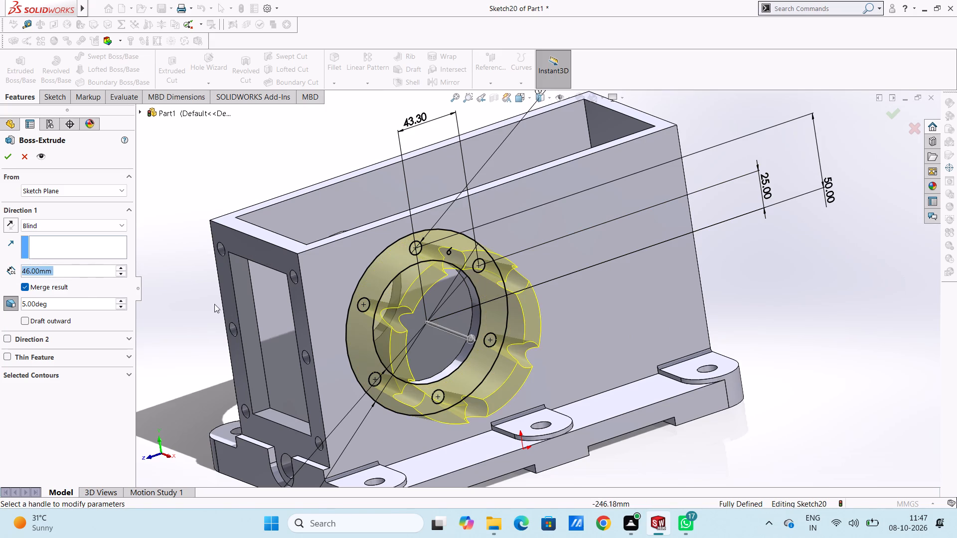
pyautogui.scroll(3, 203, 330)
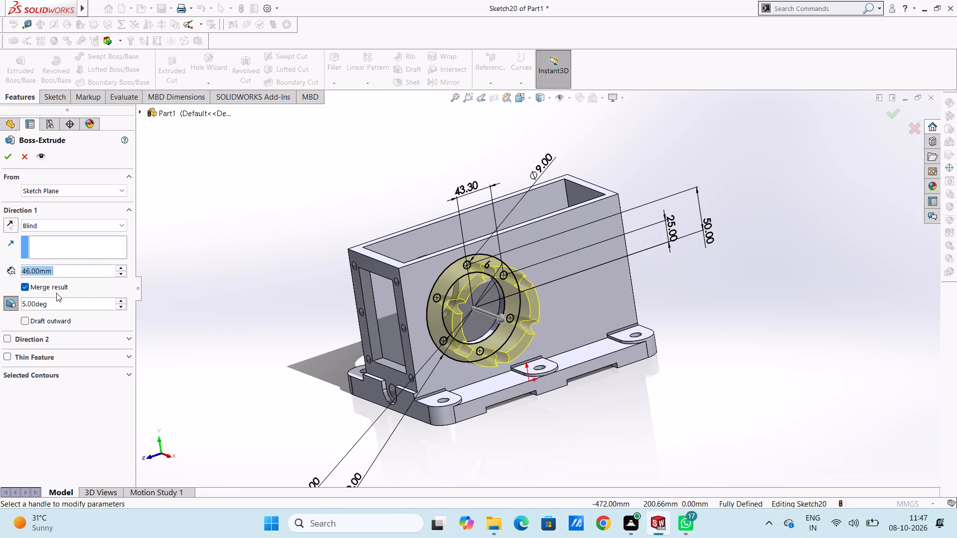
pyautogui.click(64, 269)
pyautogui.doubleClick(65, 269)
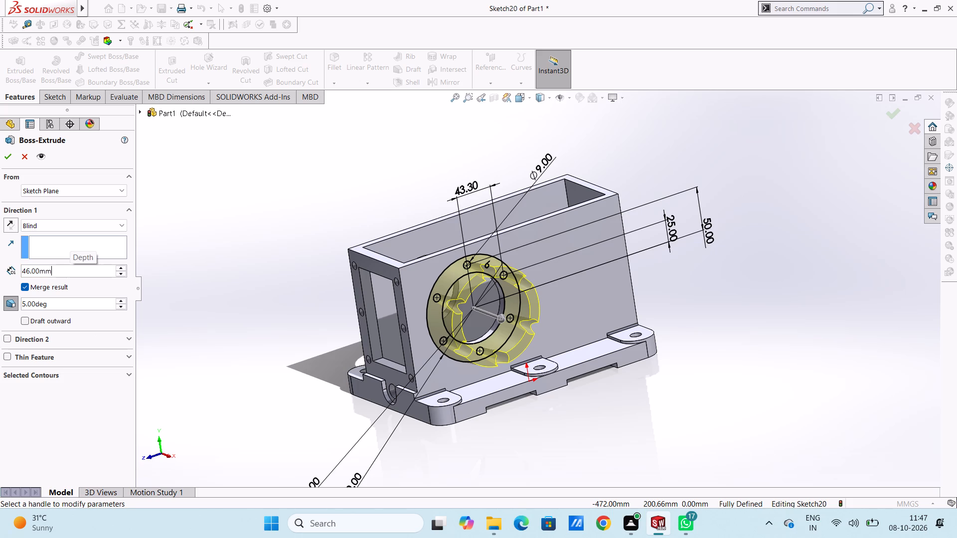
pyautogui.press('6')
pyautogui.press('Return')
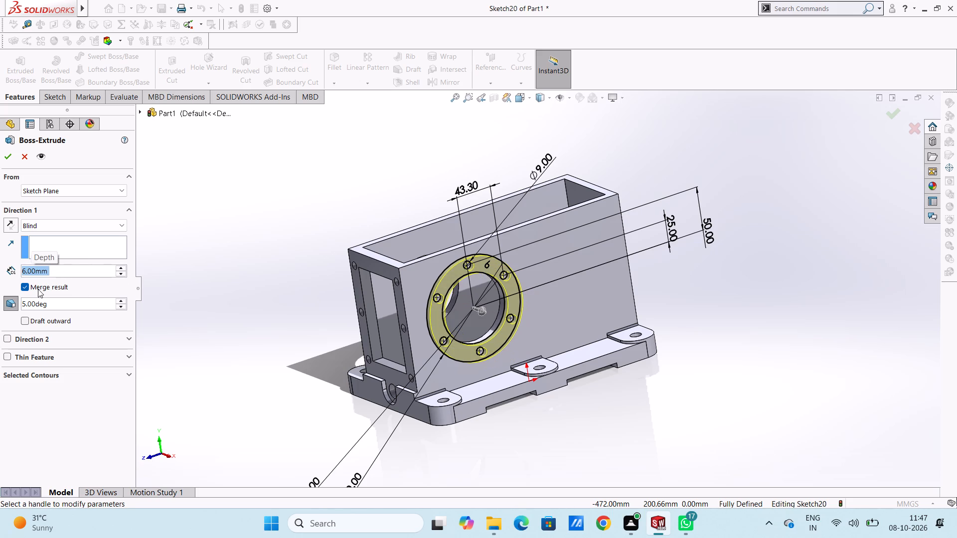
pyautogui.click(7, 159)
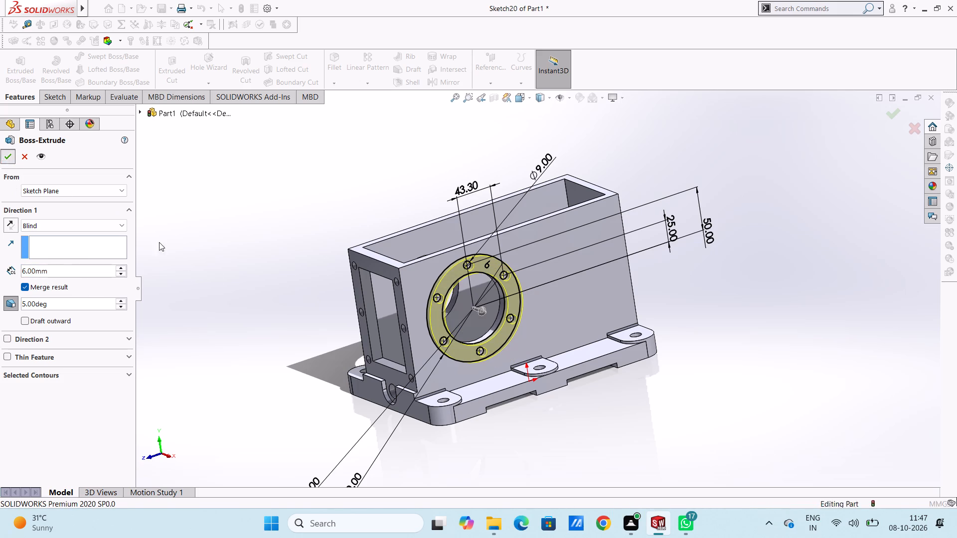
pyautogui.click(237, 298)
# Examine the housing and its new ring flange from several angles.
pyautogui.moveTo(272, 347); pyautogui.dragTo(313, 392, button='middle')
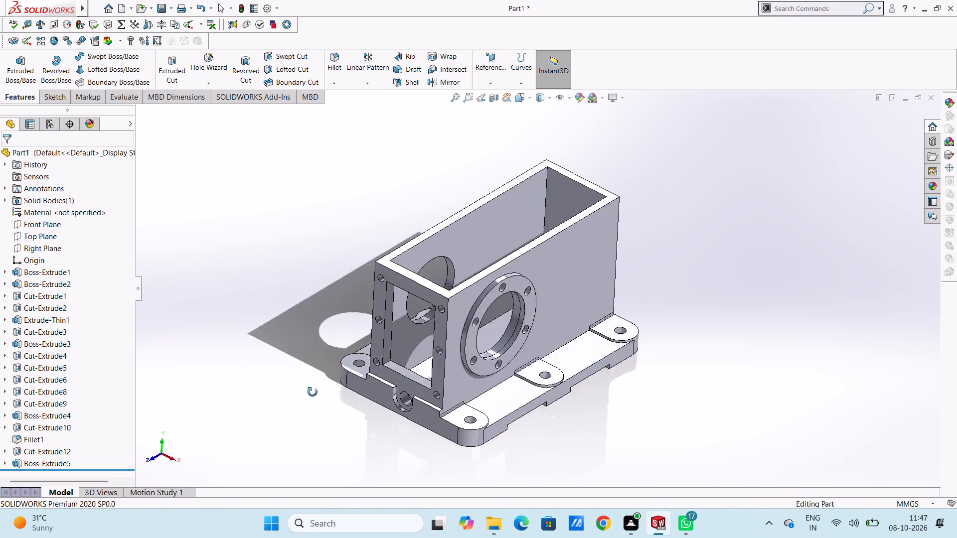
pyautogui.moveTo(313, 392); pyautogui.dragTo(328, 418, button='middle')
pyautogui.moveTo(302, 290); pyautogui.dragTo(292, 369, button='middle')
pyautogui.moveTo(300, 297); pyautogui.dragTo(289, 322, button='middle')
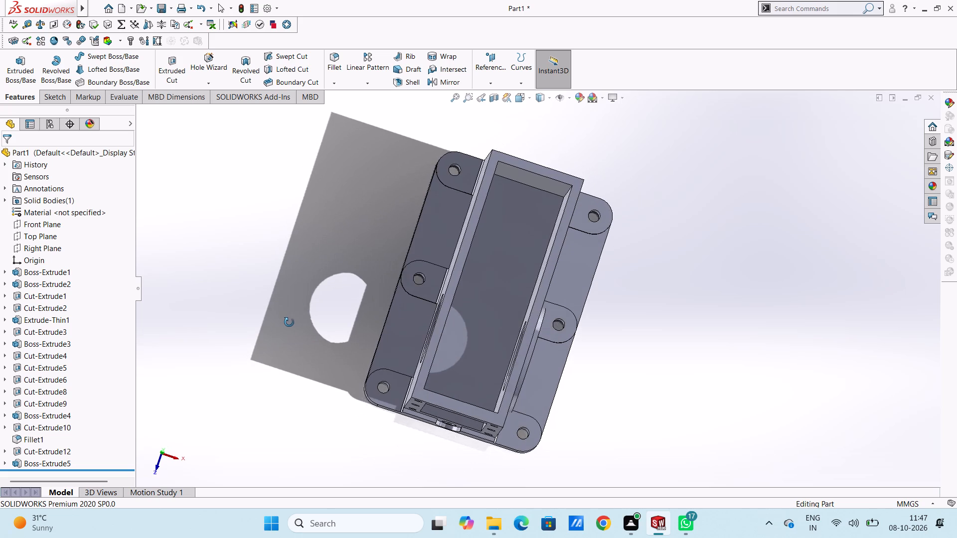
pyautogui.moveTo(289, 322); pyautogui.dragTo(287, 321, button='middle')
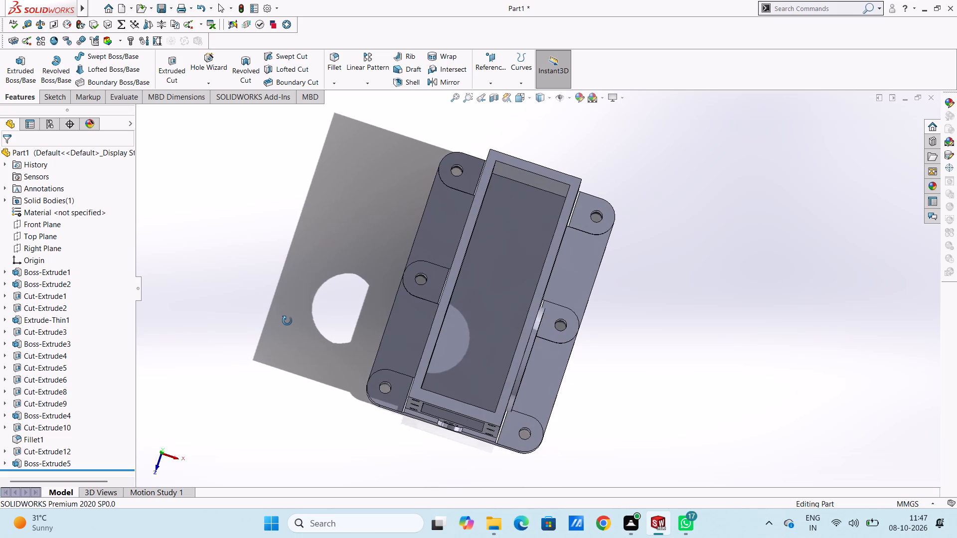
pyautogui.moveTo(287, 321); pyautogui.dragTo(288, 320, button='middle')
pyautogui.scroll(3, 294, 328)
pyautogui.moveTo(338, 339); pyautogui.dragTo(315, 262, button='middle')
pyautogui.moveTo(364, 363); pyautogui.dragTo(380, 354, button='middle')
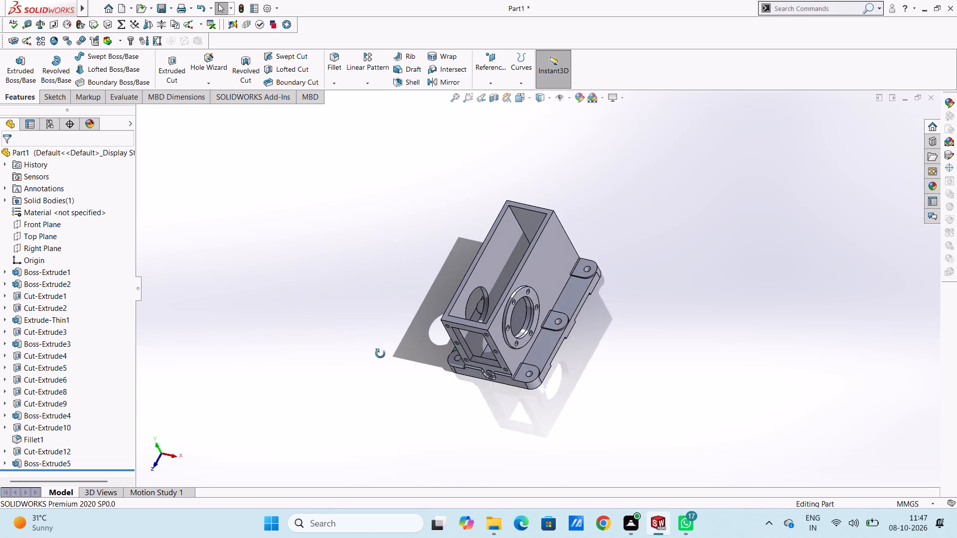
# Start a sketch on the inner face of the housing's flanged side wall and orient the model to the Left view.
pyautogui.moveTo(380, 354); pyautogui.dragTo(335, 313, button='middle')
pyautogui.moveTo(354, 316); pyautogui.dragTo(411, 320, button='middle')
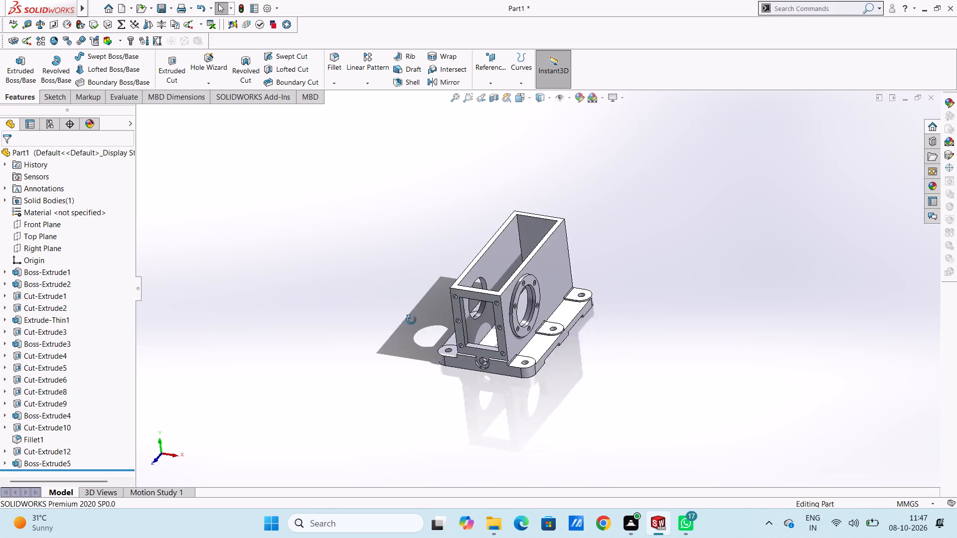
pyautogui.moveTo(411, 320); pyautogui.dragTo(477, 363, button='middle')
pyautogui.moveTo(369, 271); pyautogui.dragTo(361, 359, button='middle')
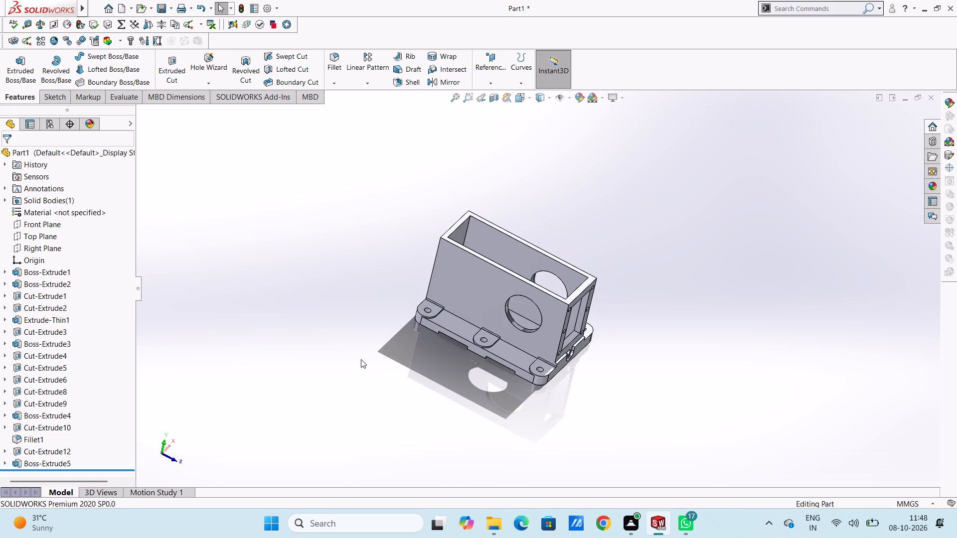
pyautogui.click(519, 257)
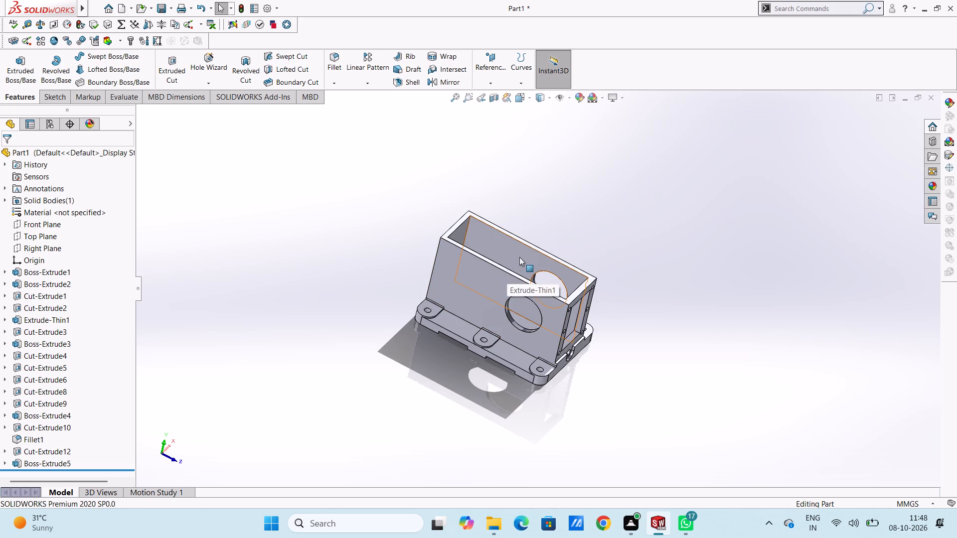
pyautogui.click(563, 230)
pyautogui.click(537, 211)
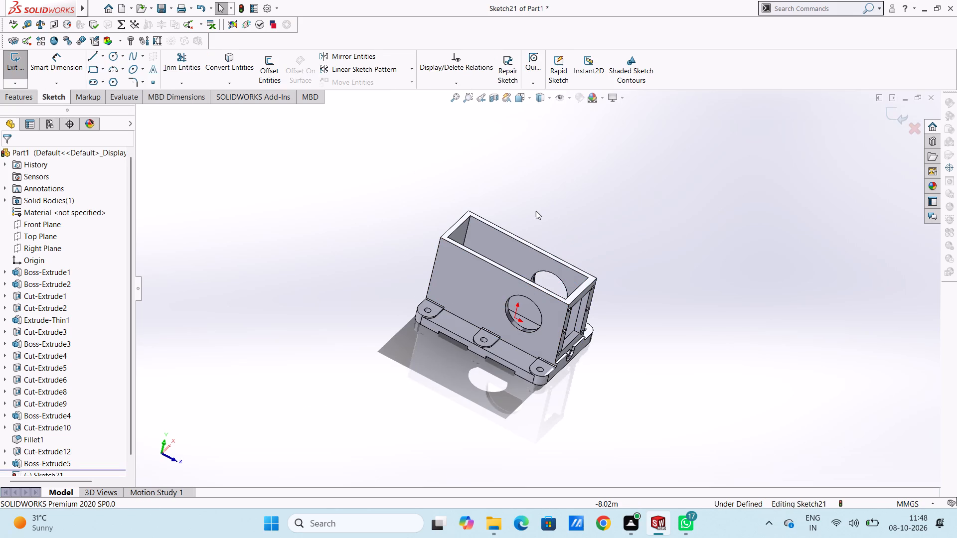
pyautogui.hotkey('ctrl', '3')
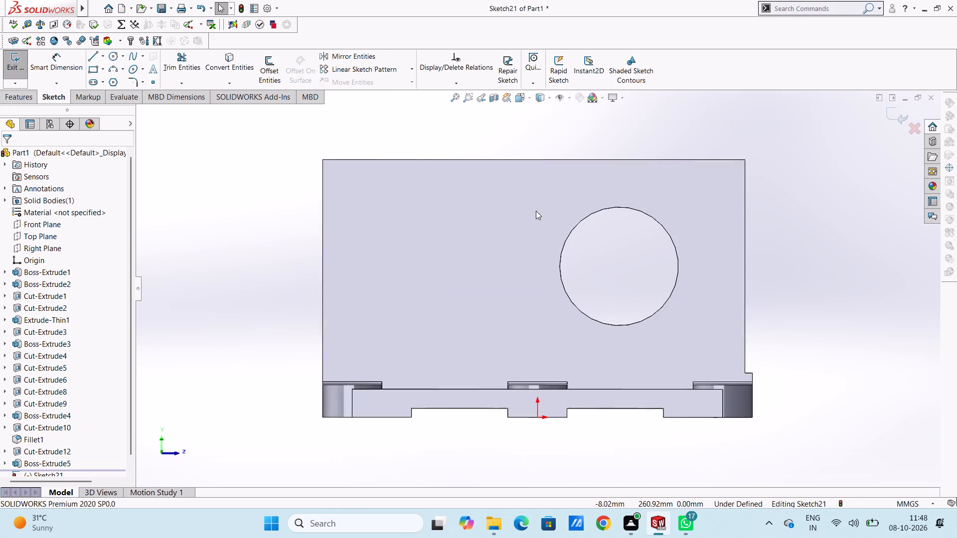
pyautogui.scroll(2, 536, 211)
pyautogui.click(519, 248)
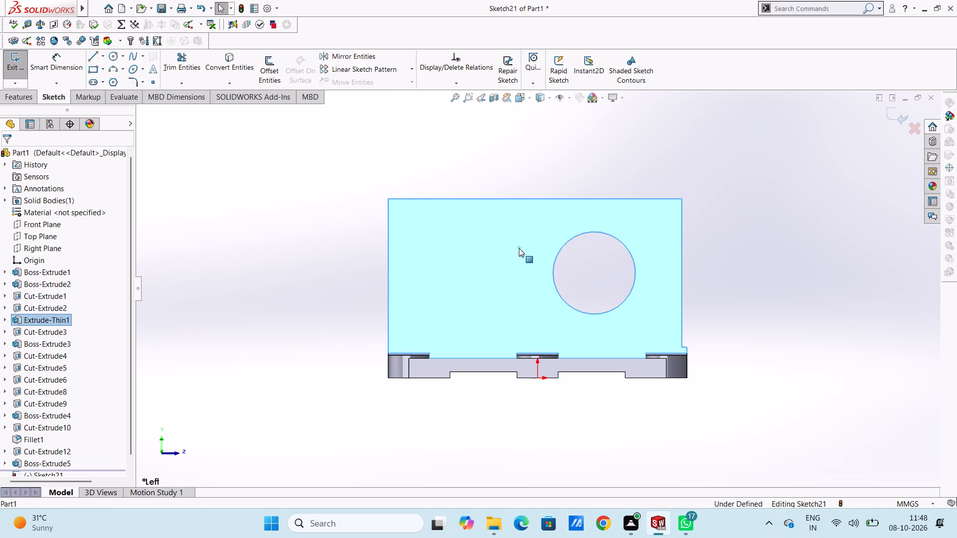
pyautogui.click(538, 145)
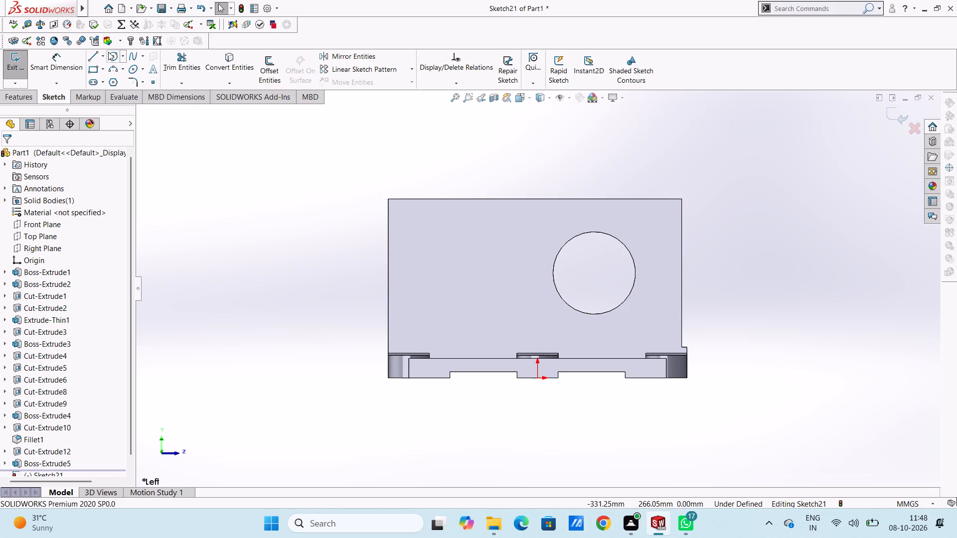
# Sketch three concentric circles centred on the side opening: one matching its edge, the others about 105 mm and 136 mm in diameter.
pyautogui.click(108, 52)
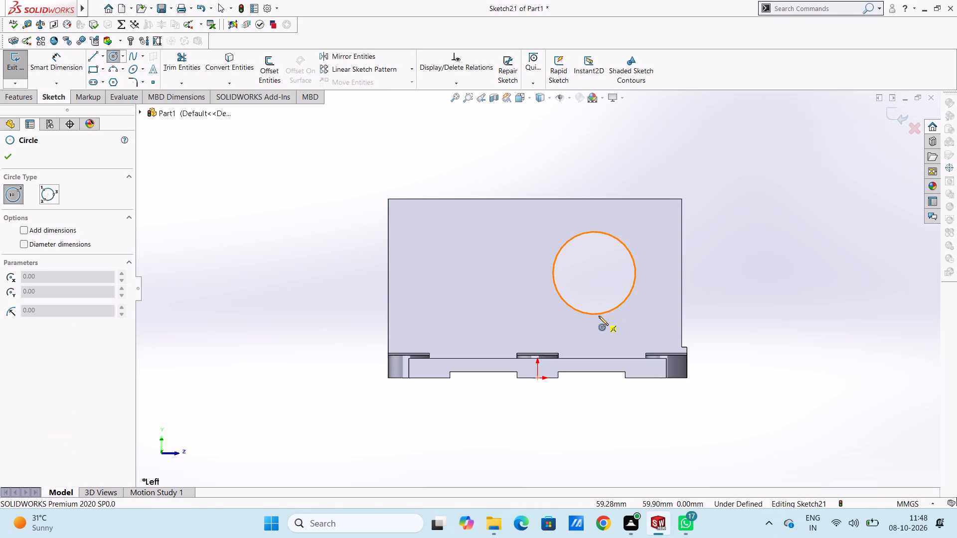
pyautogui.click(594, 272)
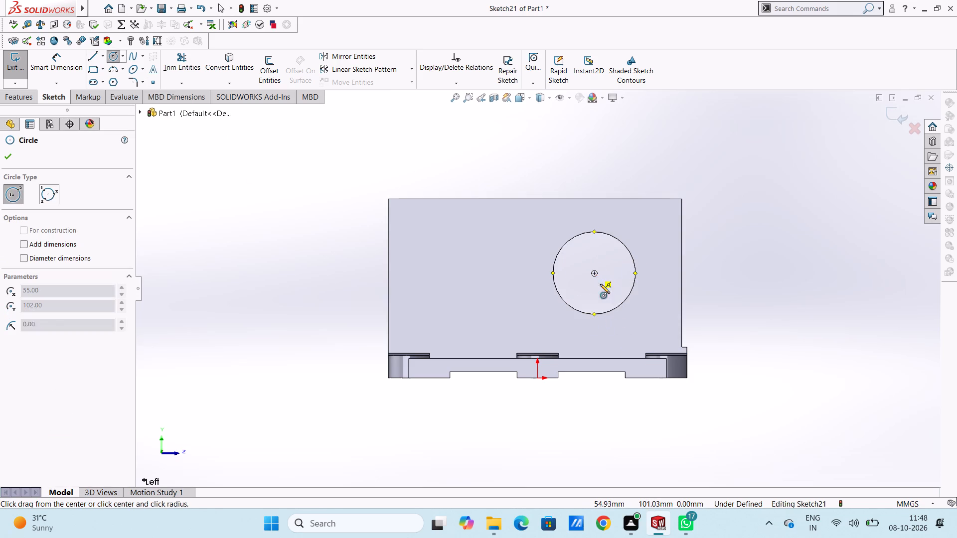
pyautogui.click(614, 308)
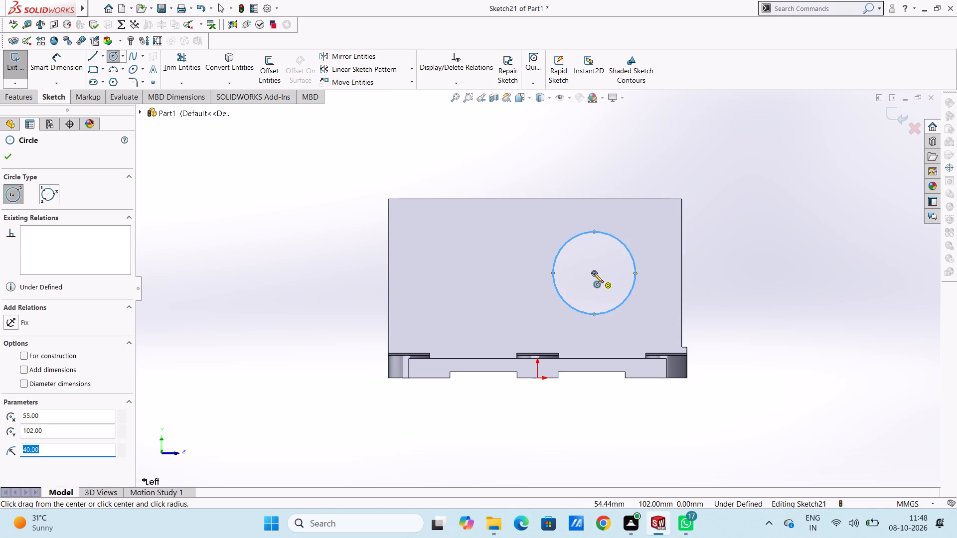
pyautogui.click(594, 273)
pyautogui.click(623, 319)
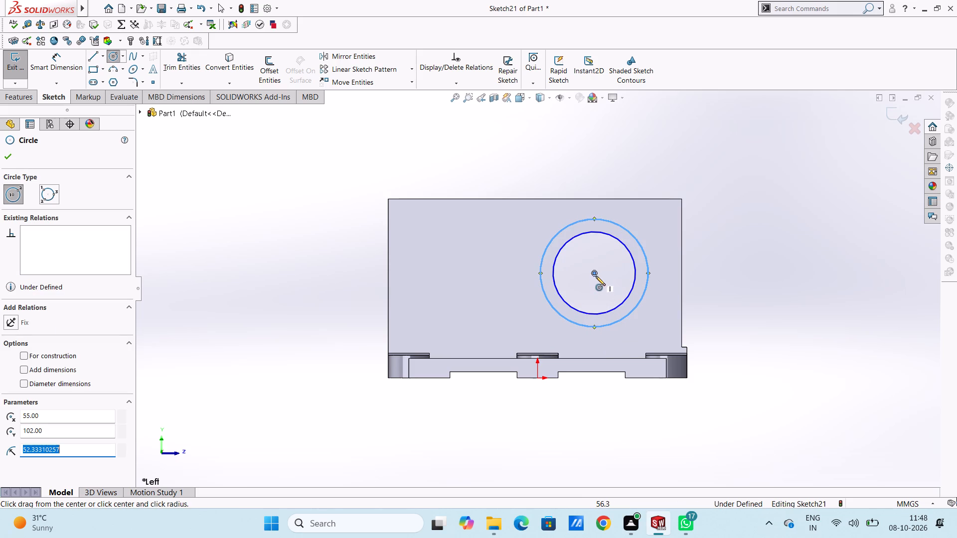
pyautogui.click(594, 271)
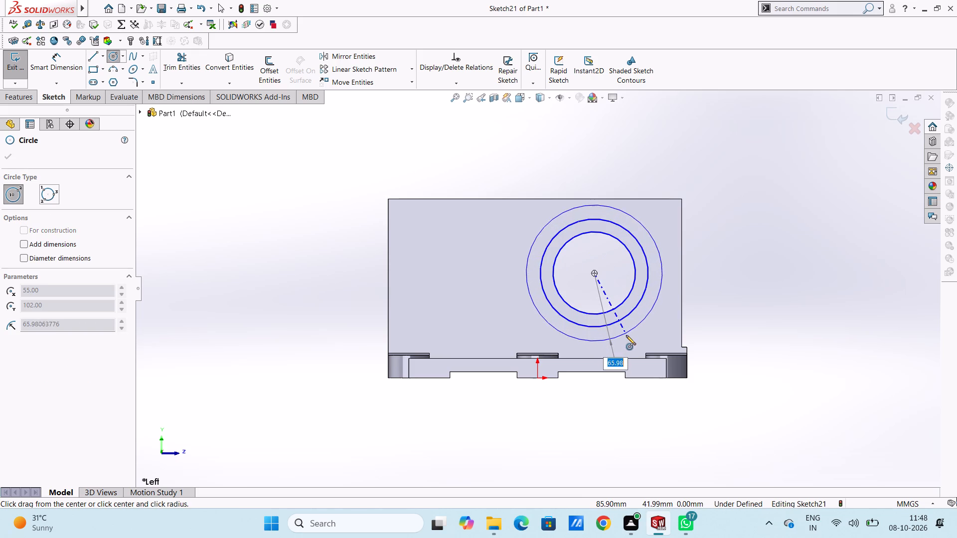
pyautogui.click(626, 335)
pyautogui.click(10, 159)
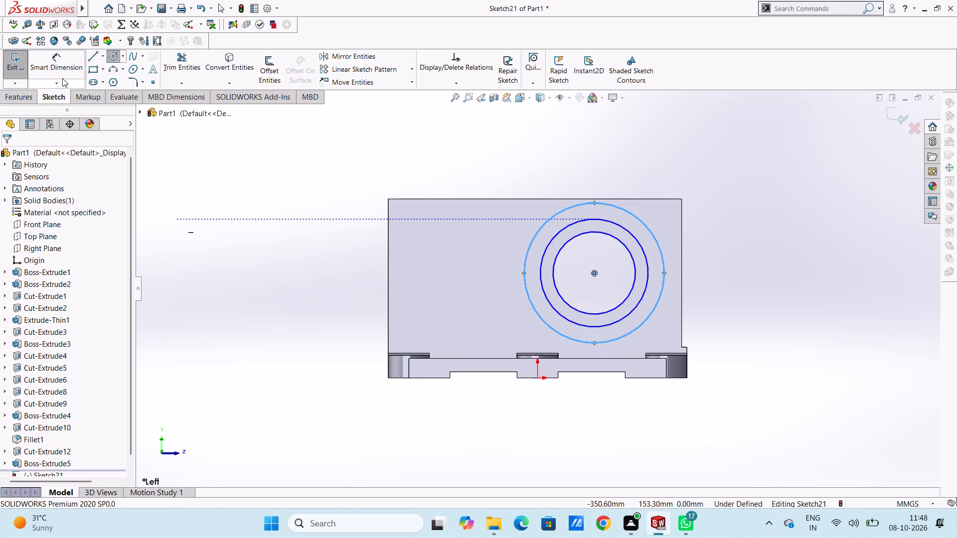
# Dimension the innermost circle's diameter at 80 mm.
pyautogui.click(64, 67)
pyautogui.click(571, 306)
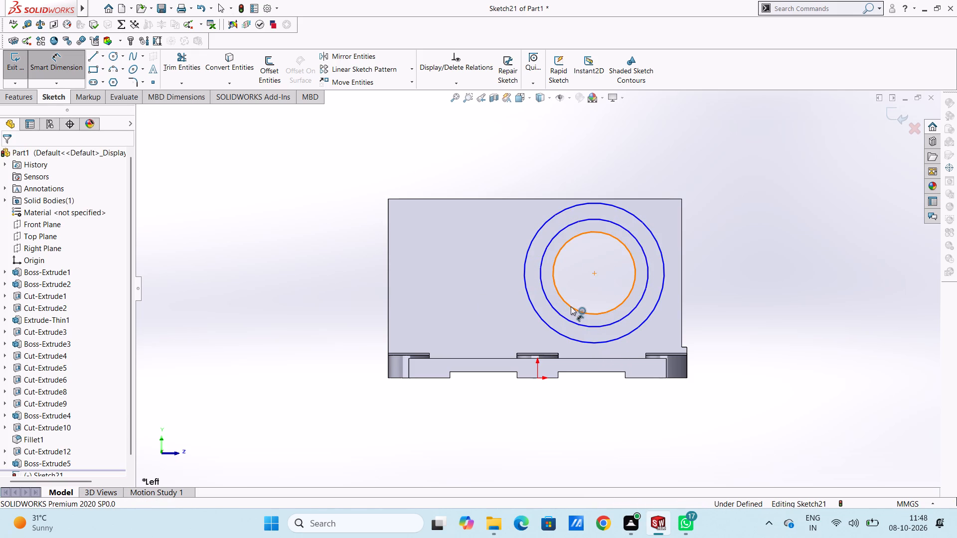
pyautogui.click(277, 397)
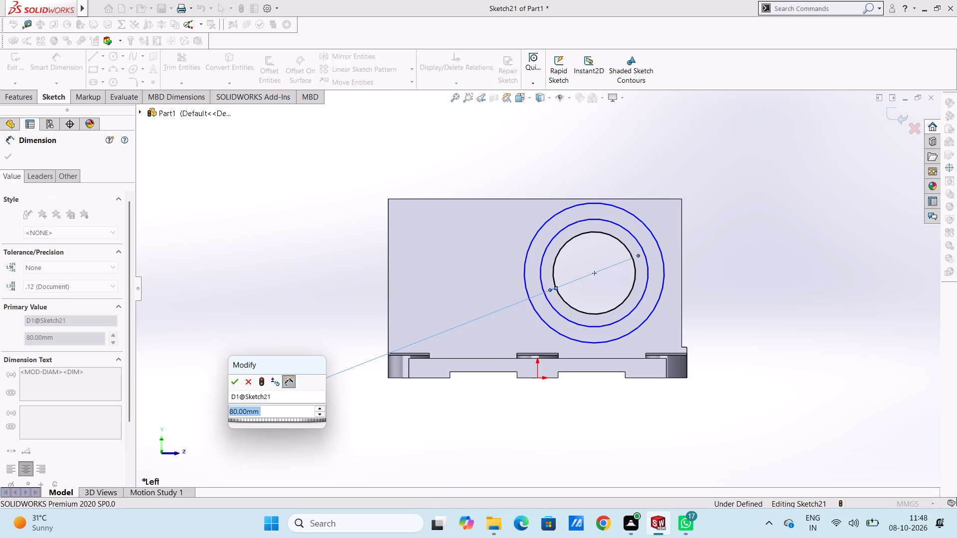
pyautogui.click(236, 383)
pyautogui.click(280, 287)
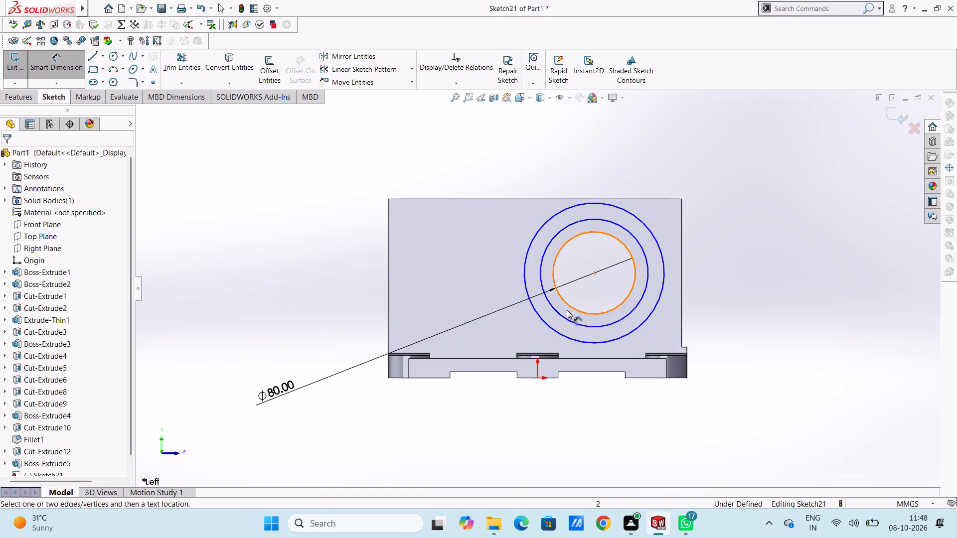
# Dimension the middle circle's diameter and set it to 100 mm.
pyautogui.click(567, 318)
pyautogui.click(346, 411)
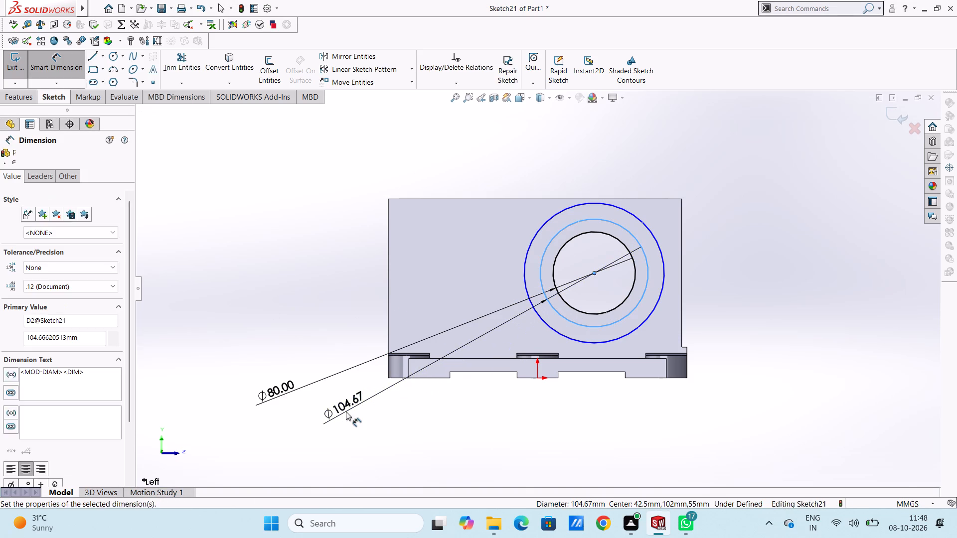
pyautogui.write('100')
pyautogui.press('Return')
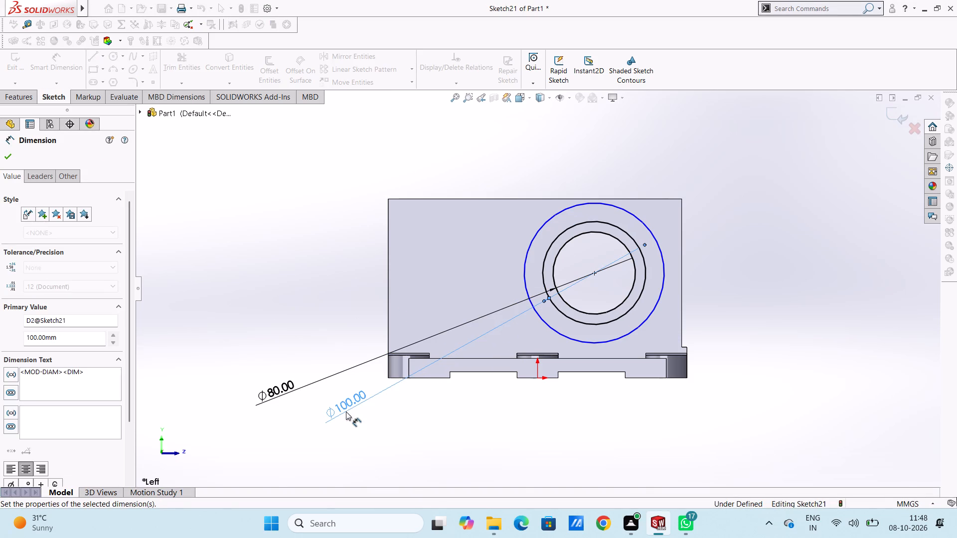
pyautogui.click(324, 296)
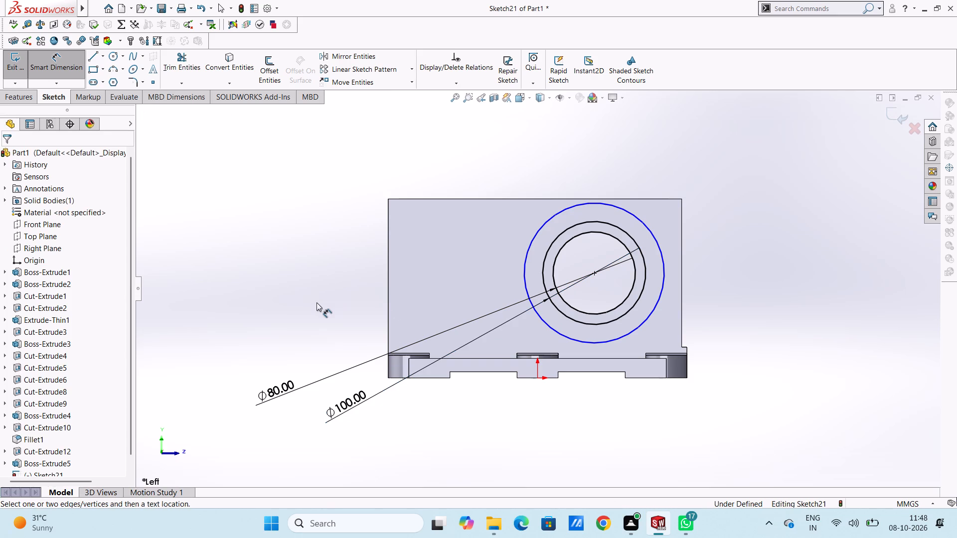
# Dimension the outermost circle's diameter and set it to 120 mm.
pyautogui.moveTo(526, 276); pyautogui.dragTo(521, 280)
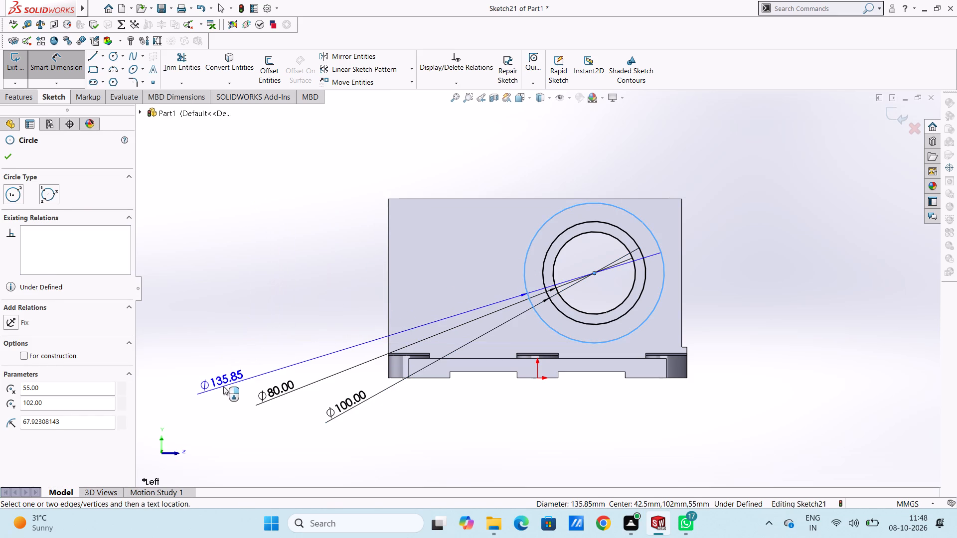
pyautogui.click(223, 386)
pyautogui.write('120')
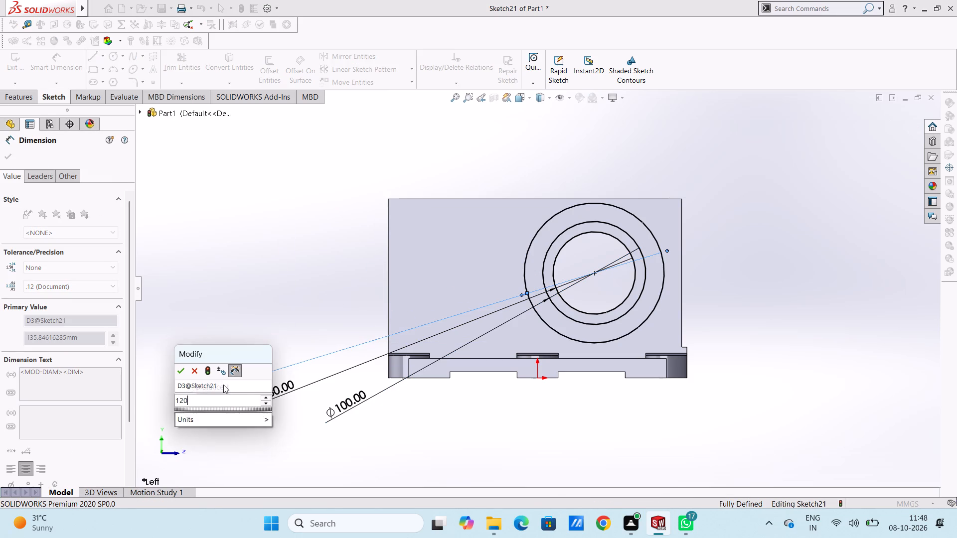
pyautogui.press('Return')
pyautogui.click(275, 256)
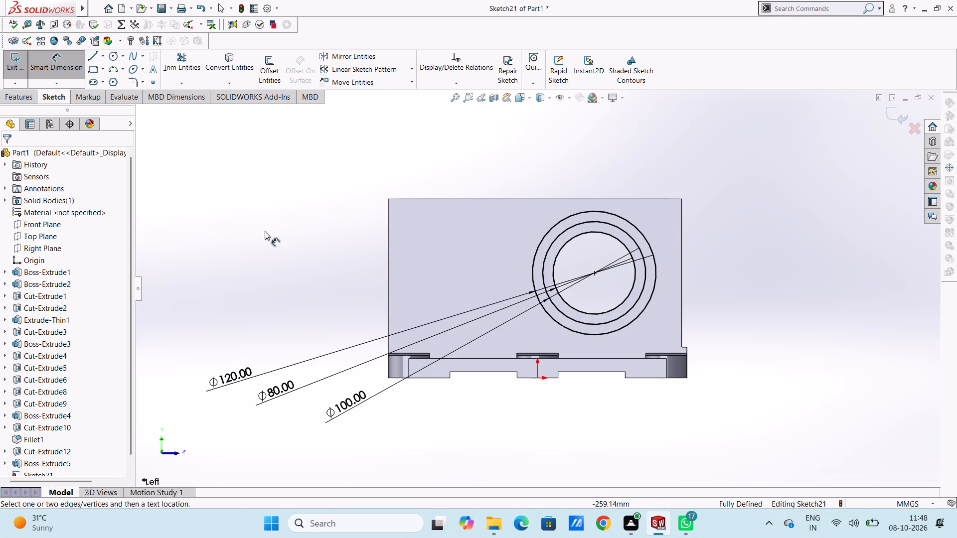
# Sketch a small bolt-hole circle about 10 mm in diameter, centred on the top point of the 100 mm circle.
pyautogui.moveTo(112, 54); pyautogui.dragTo(124, 63)
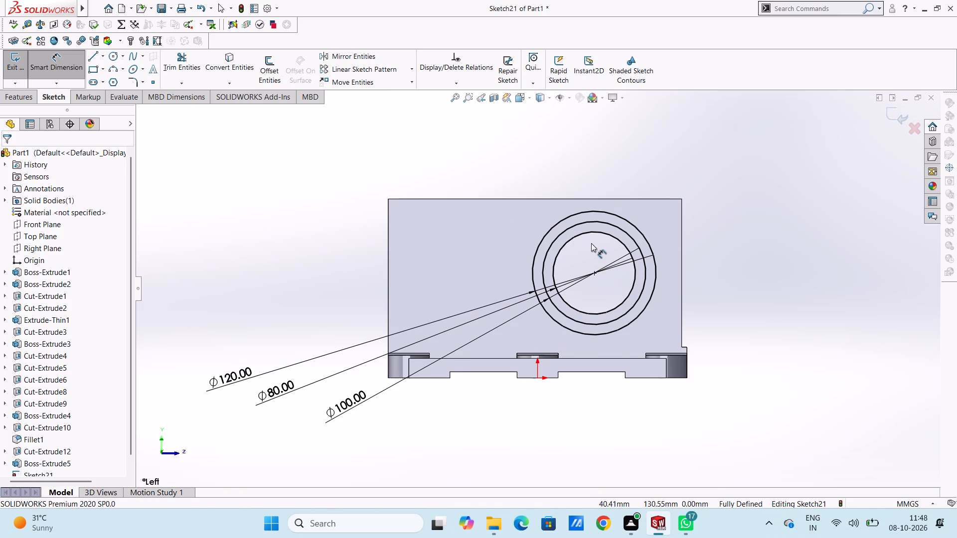
pyautogui.scroll(-2, 596, 241)
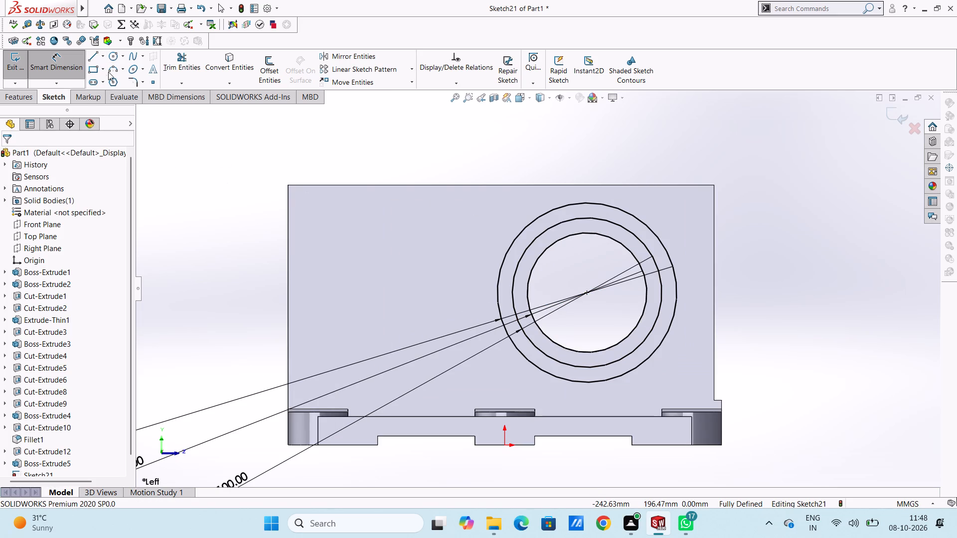
pyautogui.click(113, 57)
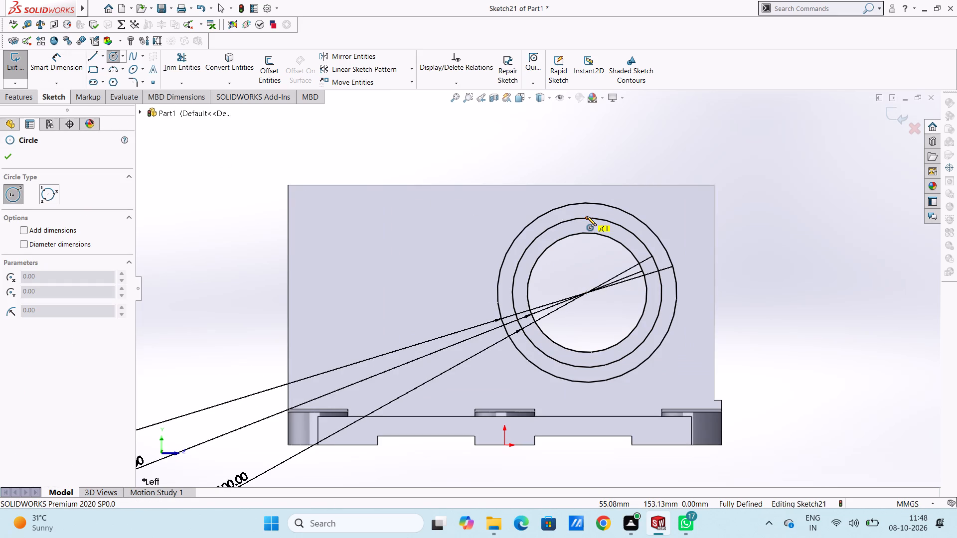
pyautogui.click(587, 217)
pyautogui.click(591, 224)
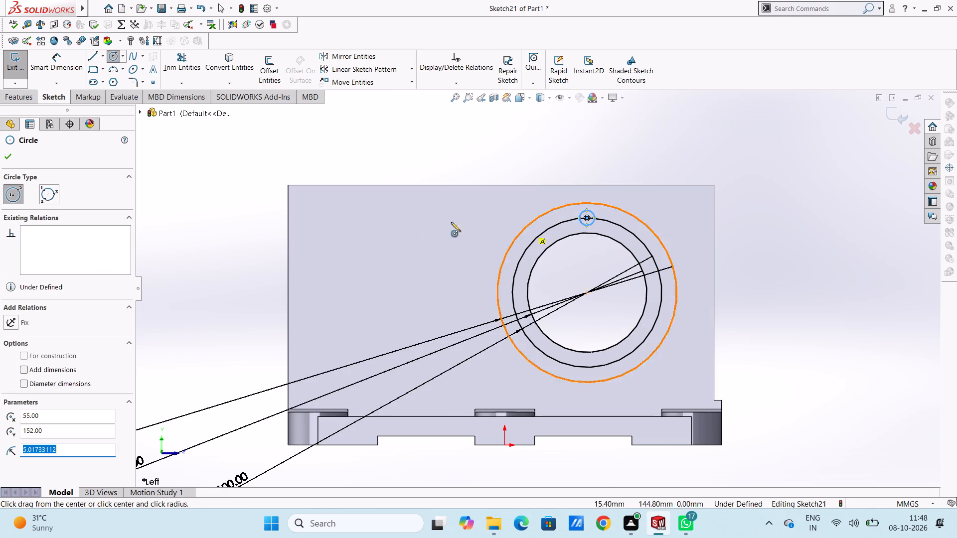
pyautogui.click(8, 160)
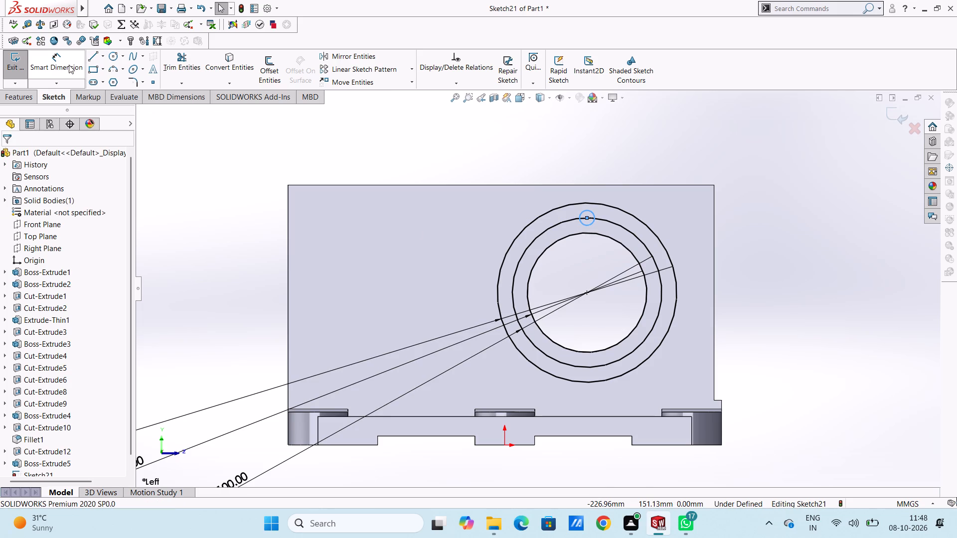
# Dimension the small bolt-hole circle's diameter at 9 mm and finish dimensioning.
pyautogui.click(69, 65)
pyautogui.click(584, 211)
pyautogui.click(809, 168)
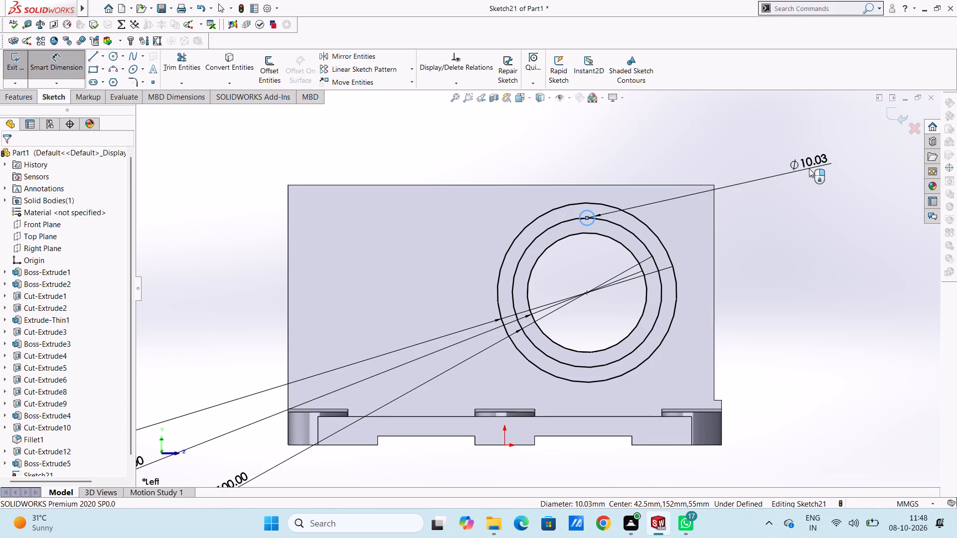
pyautogui.press('9')
pyautogui.press('Return')
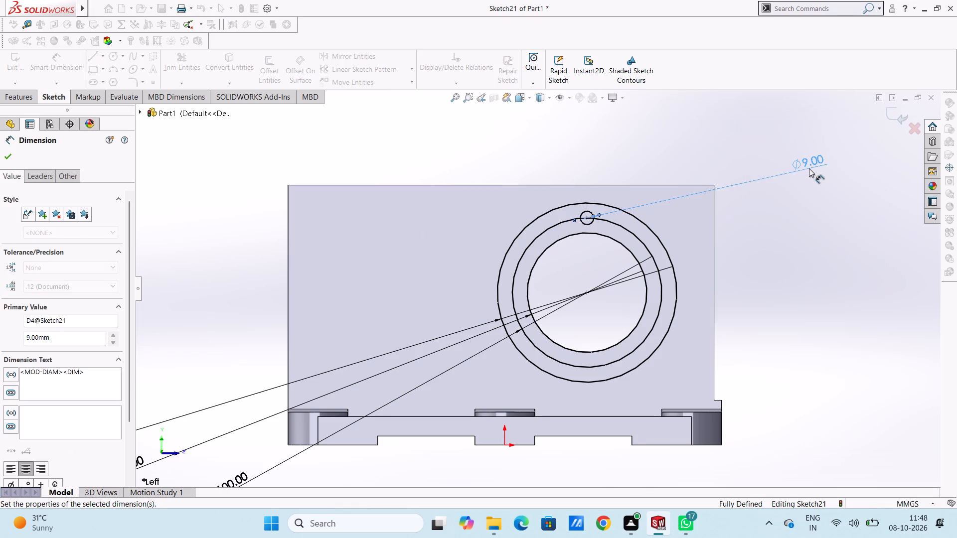
pyautogui.click(9, 158)
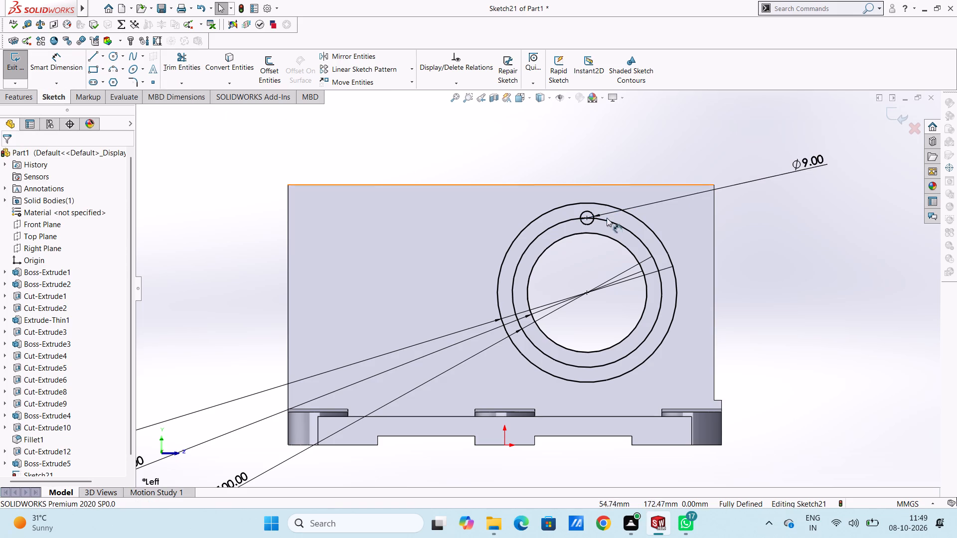
# Circular-pattern the 9 mm bolt-hole circle into 6 equally spaced instances over 360 degrees about the ring's centre point.
pyautogui.click(590, 224)
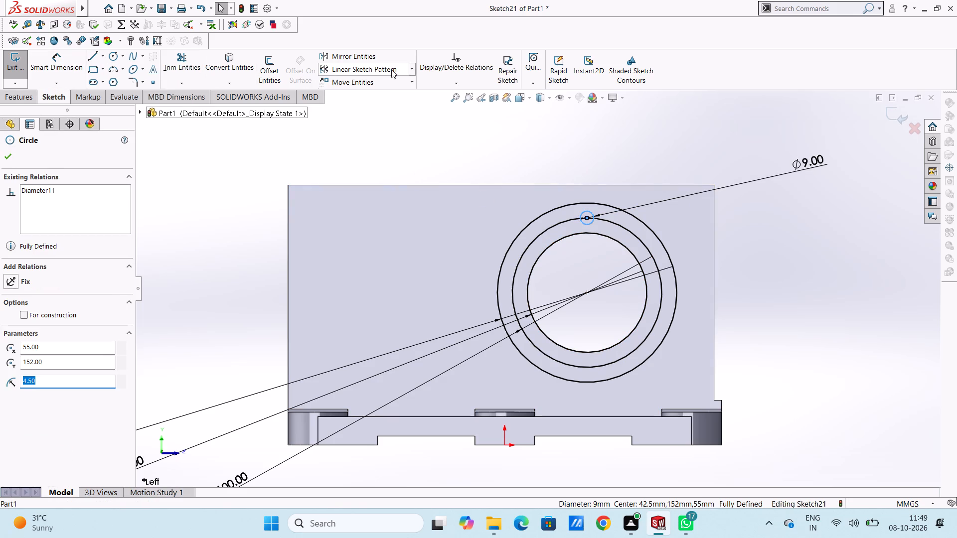
pyautogui.click(413, 70)
pyautogui.click(411, 94)
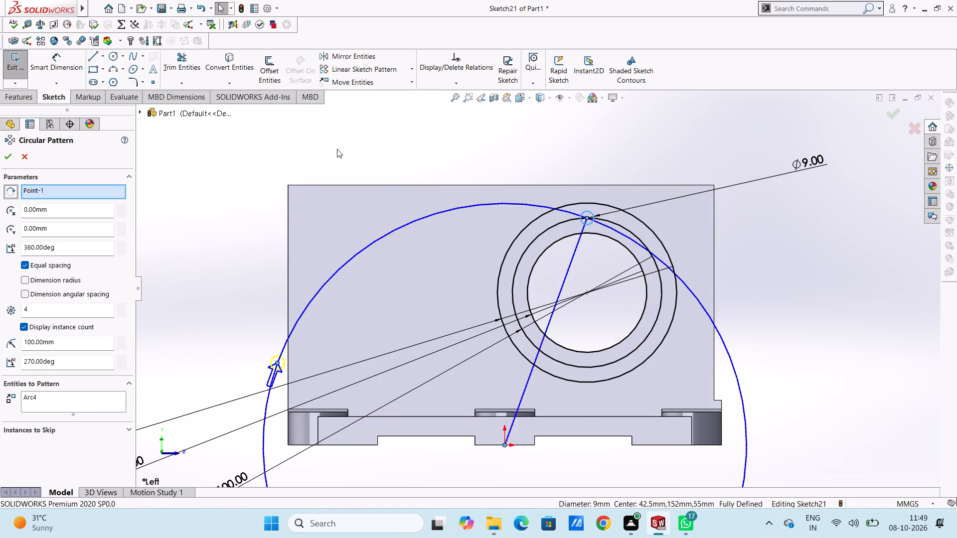
pyautogui.rightClick(110, 190)
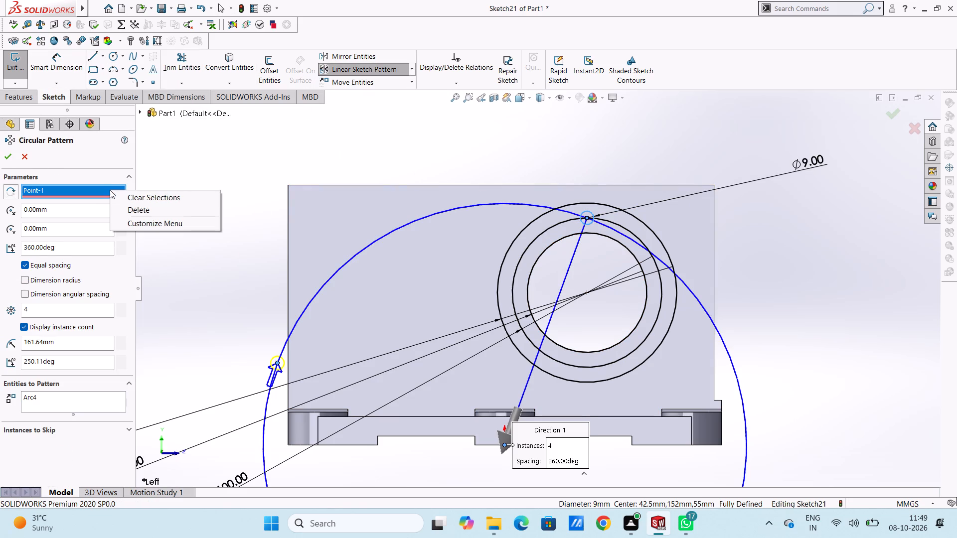
pyautogui.click(133, 211)
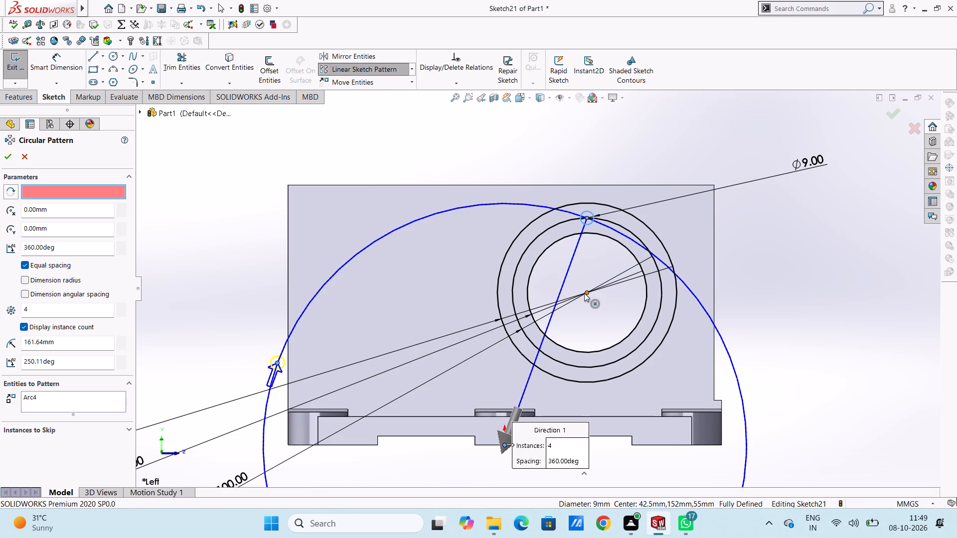
pyautogui.click(584, 293)
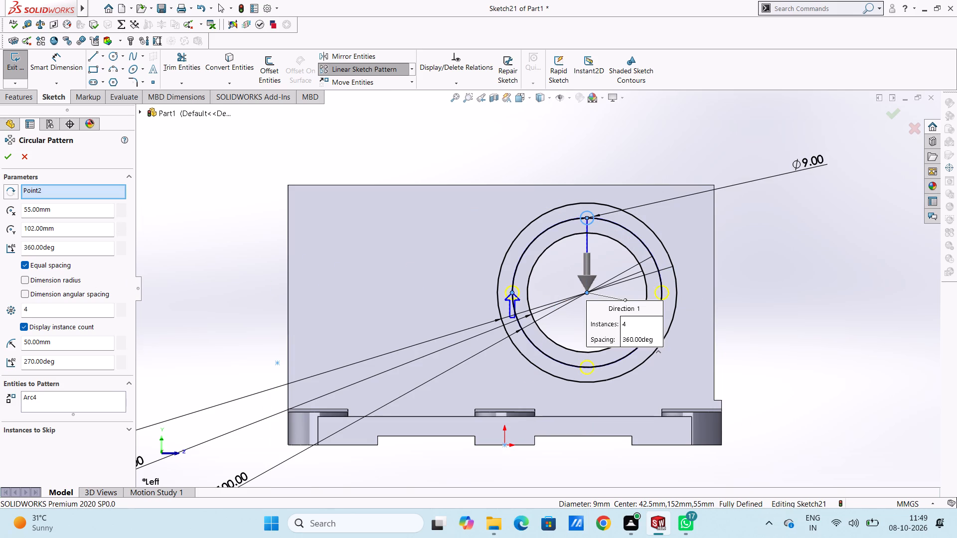
pyautogui.doubleClick(69, 312)
pyautogui.press('6')
pyautogui.press('Return')
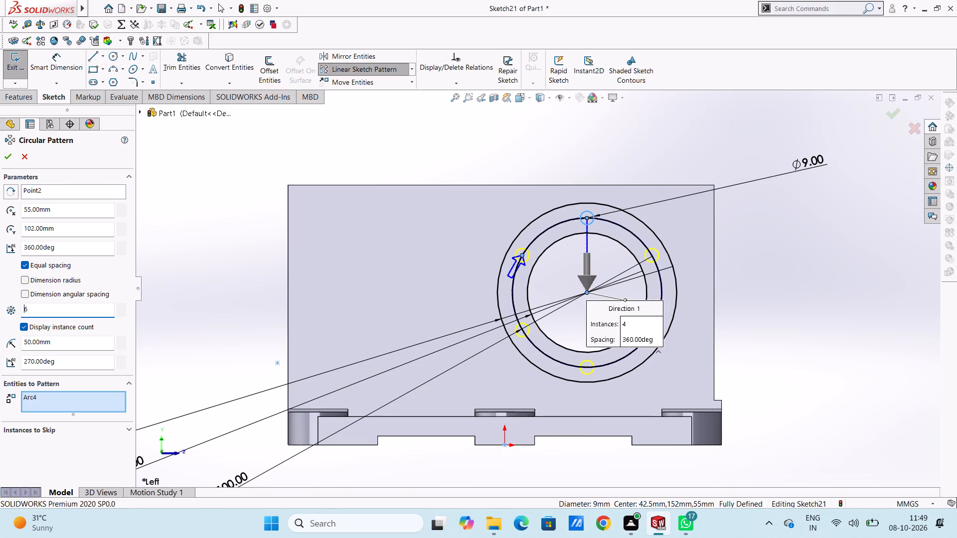
pyautogui.click(7, 159)
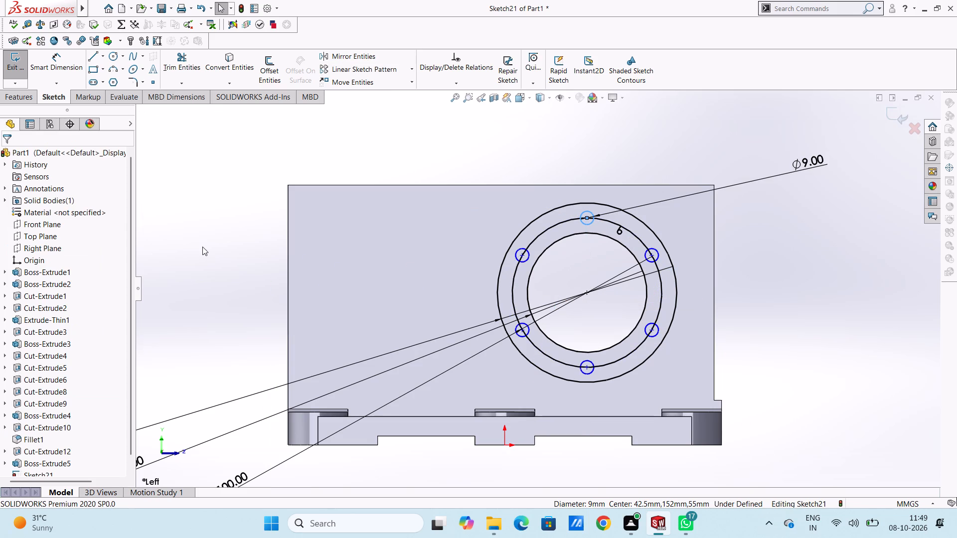
pyautogui.click(202, 247)
# Delete the 100 mm circle running through the bolt-hole centres, despite its associated dimensions.
pyautogui.click(638, 240)
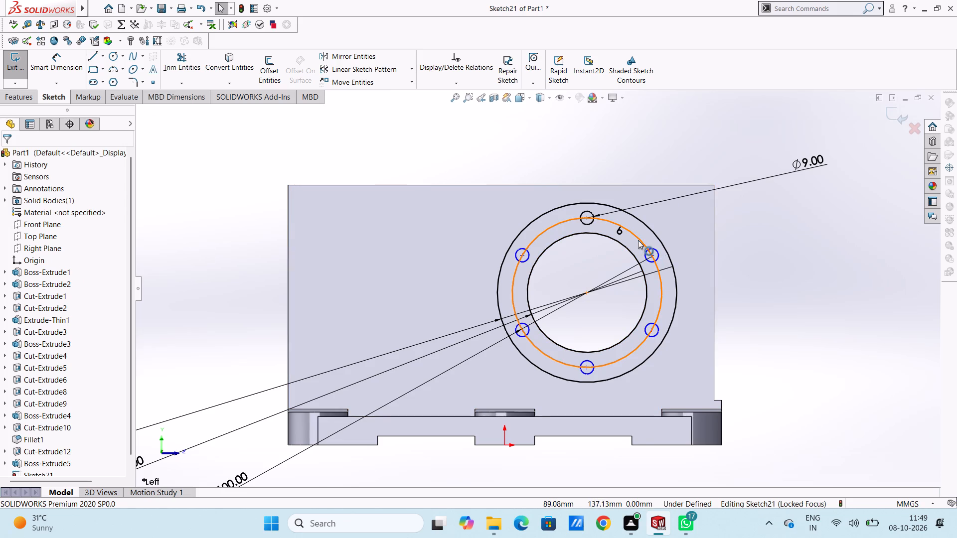
pyautogui.press('Delete')
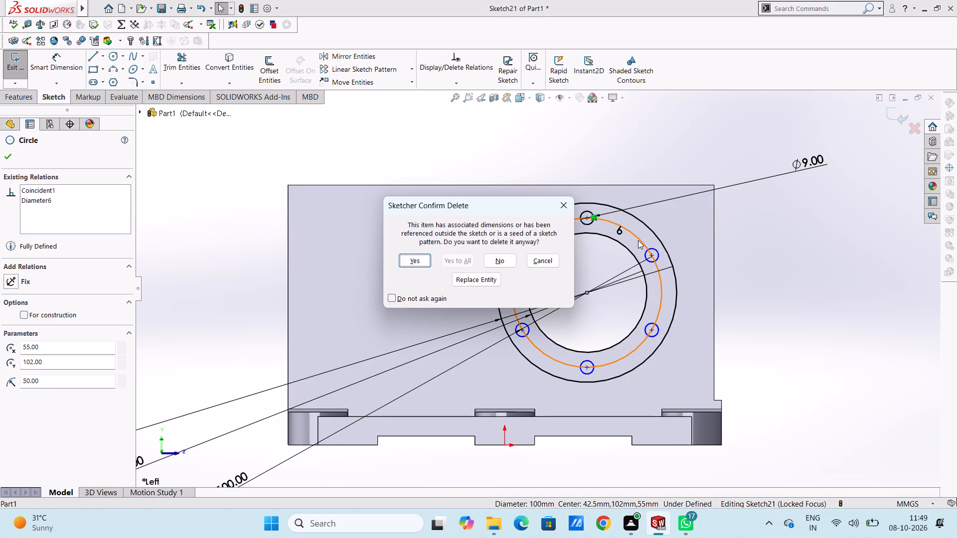
pyautogui.click(423, 259)
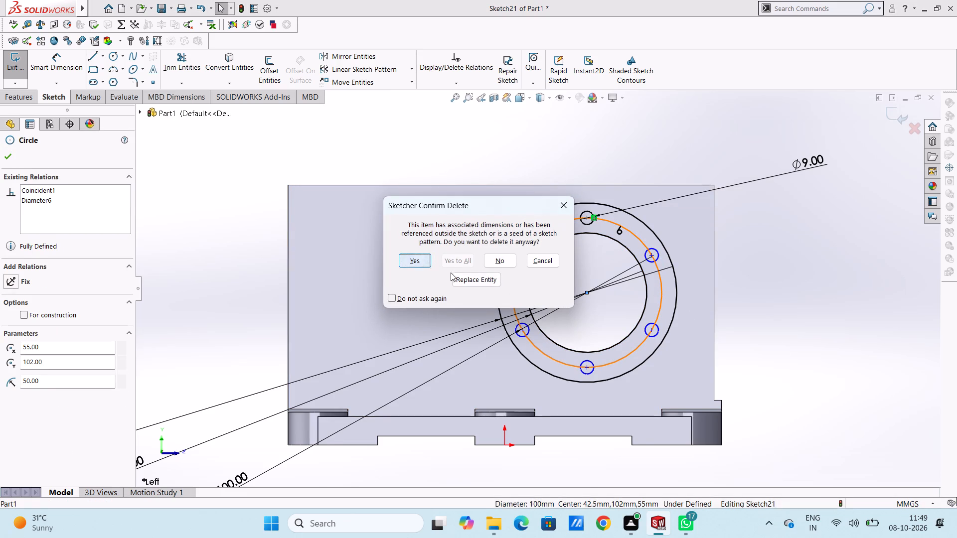
pyautogui.click(845, 368)
# Dimension the top bolt hole's centre vertically from the ring's centre at 50 mm.
pyautogui.scroll(3, 852, 361)
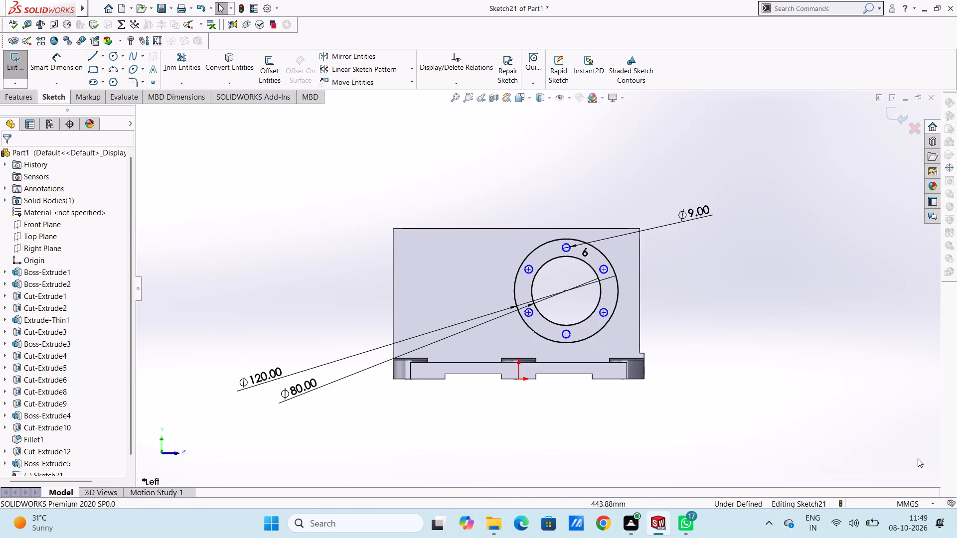
pyautogui.click(56, 68)
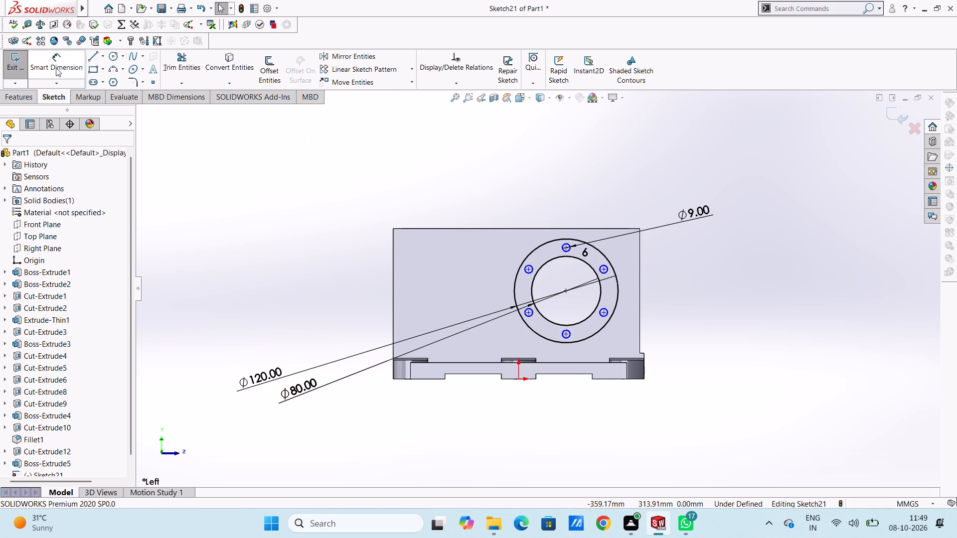
pyautogui.click(567, 291)
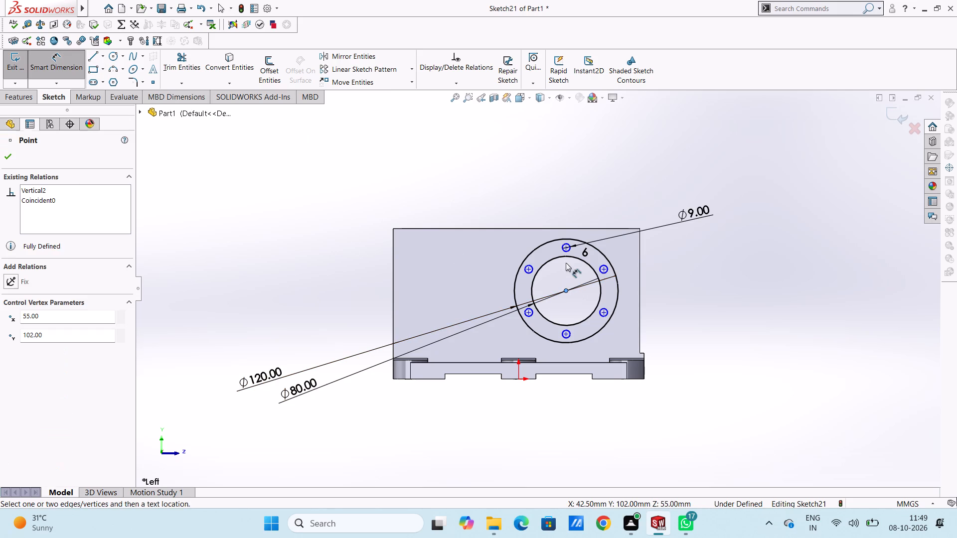
pyautogui.click(567, 249)
pyautogui.click(249, 257)
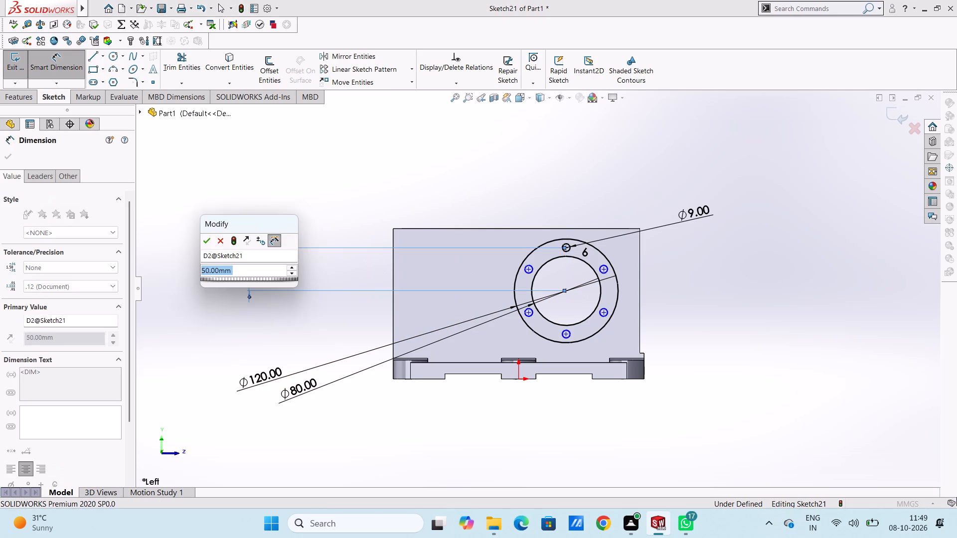
pyautogui.click(209, 243)
pyautogui.click(287, 172)
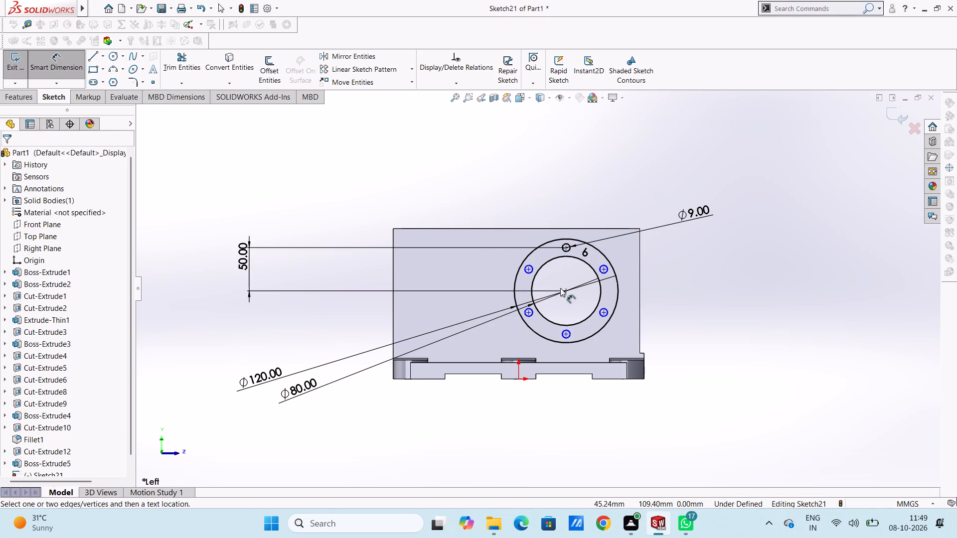
# Add an aligned 50 mm dimension from the ring's centre to the centre of the bolt hole clockwise from the top one.
pyautogui.click(564, 293)
pyautogui.click(605, 267)
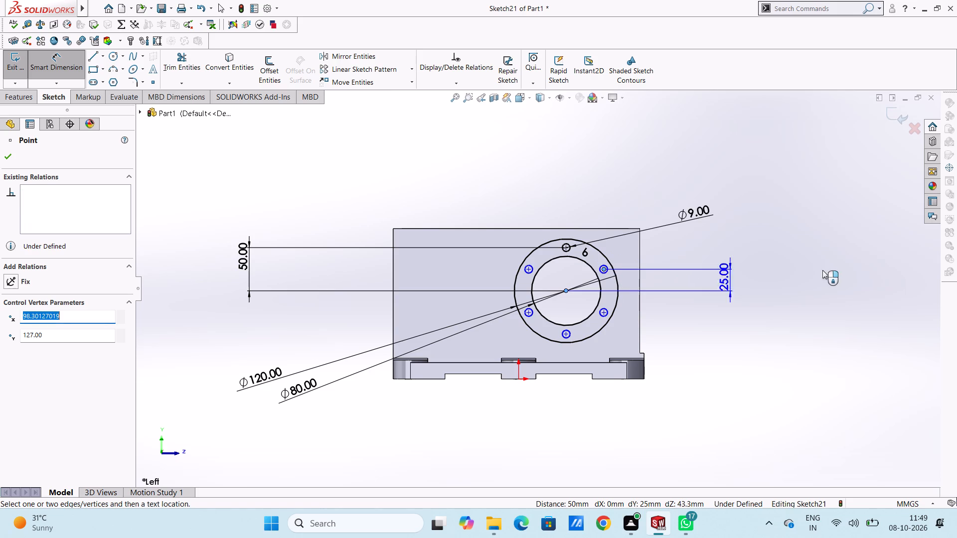
pyautogui.click(863, 264)
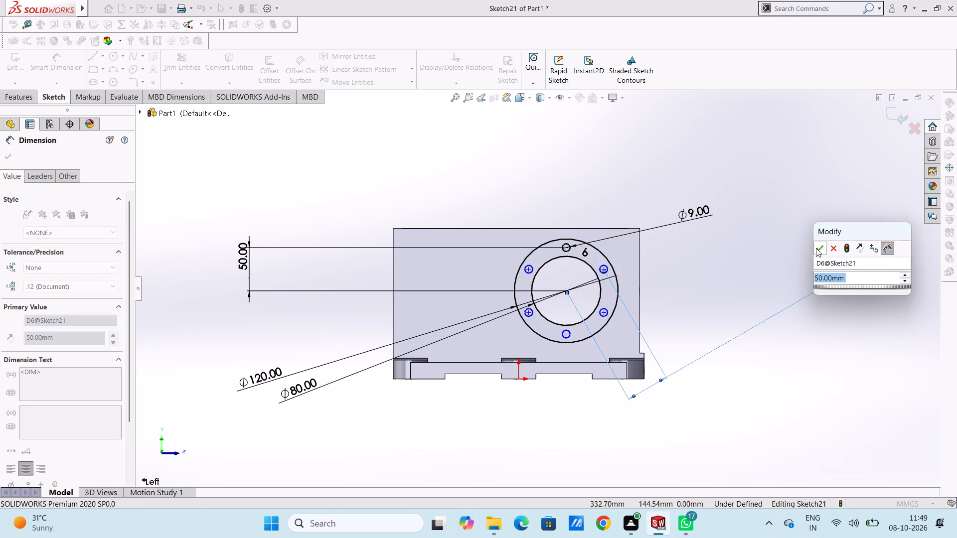
pyautogui.click(817, 248)
pyautogui.click(755, 254)
# Add a vertical 25 mm dimension between the ring's centre and that same patterned bolt hole's centre.
pyautogui.click(565, 290)
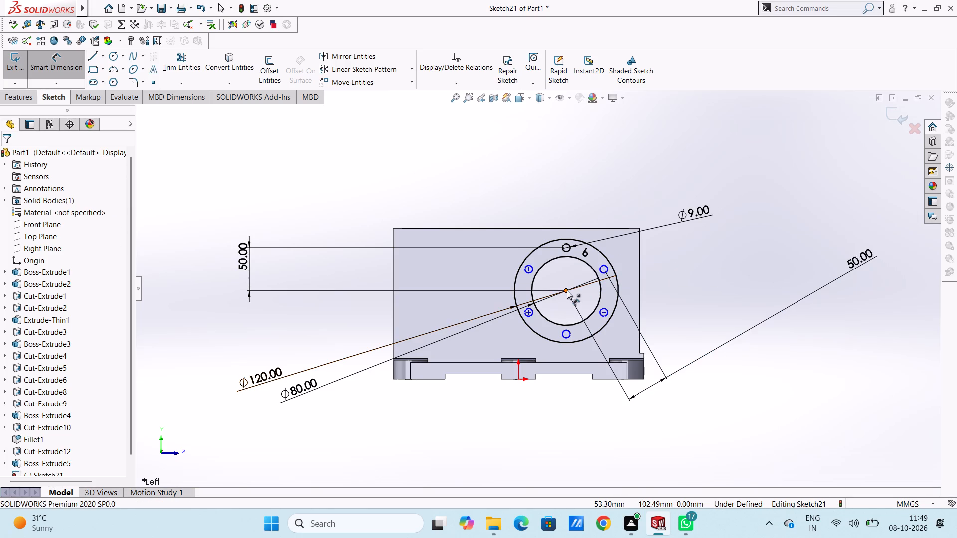
pyautogui.click(606, 270)
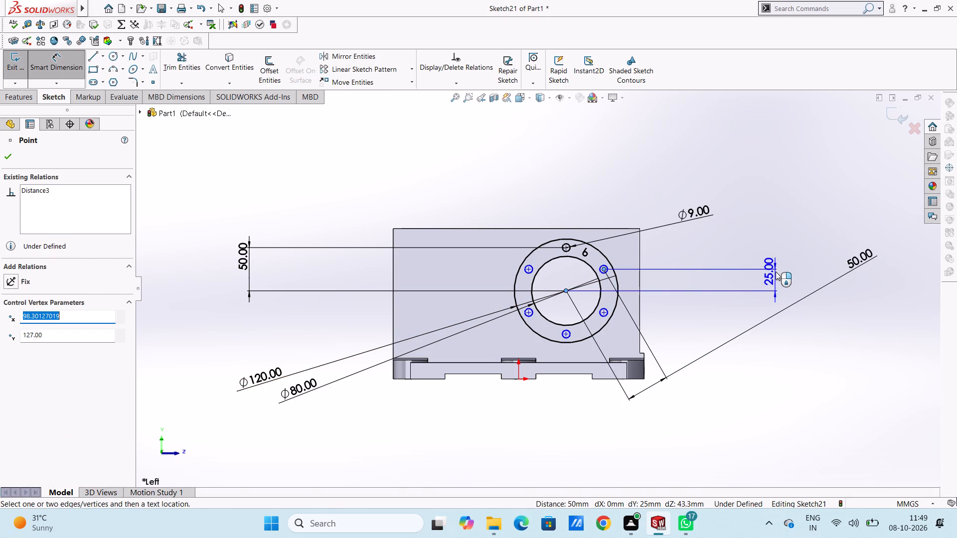
pyautogui.click(776, 271)
pyautogui.click(730, 258)
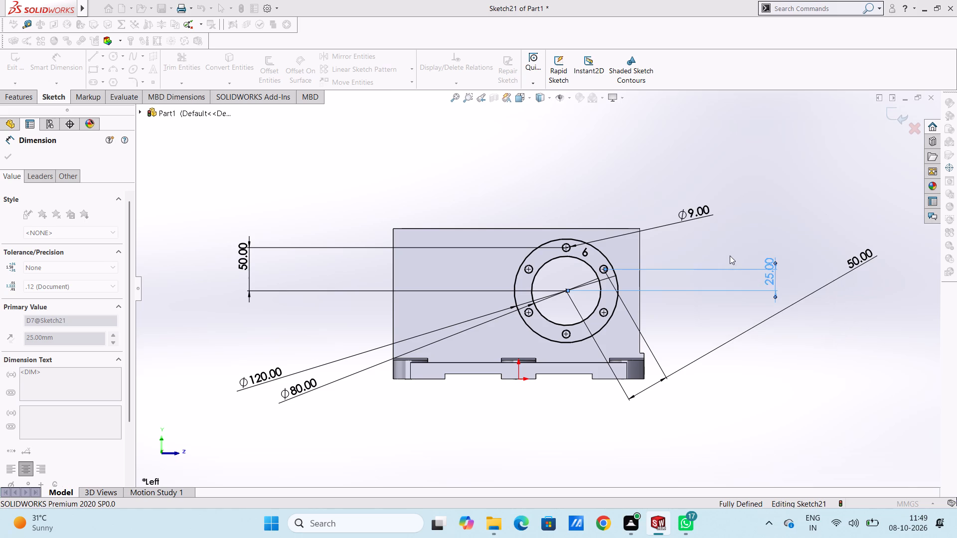
pyautogui.click(728, 249)
# Extrude the ring profile with its six bolt holes as a 6 mm blind boss merged with the housing.
pyautogui.scroll(3, 658, 258)
pyautogui.moveTo(494, 181); pyautogui.dragTo(514, 196, button='middle')
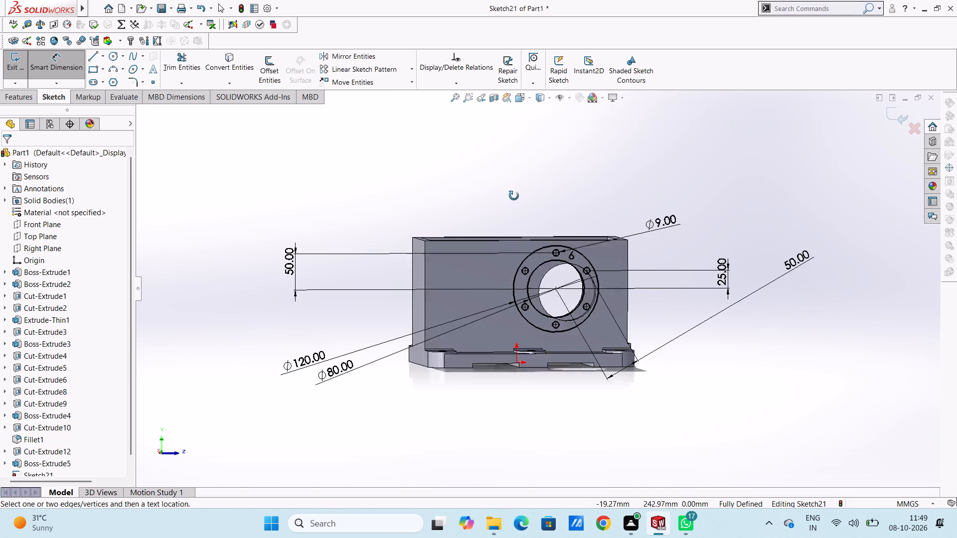
pyautogui.moveTo(514, 196); pyautogui.dragTo(520, 201, button='middle')
pyautogui.click(53, 61)
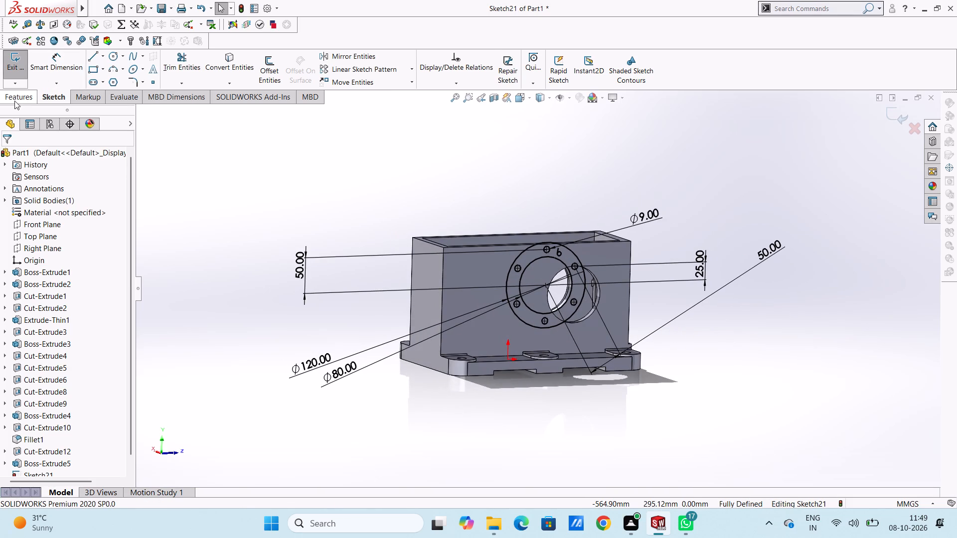
pyautogui.click(15, 98)
pyautogui.click(25, 69)
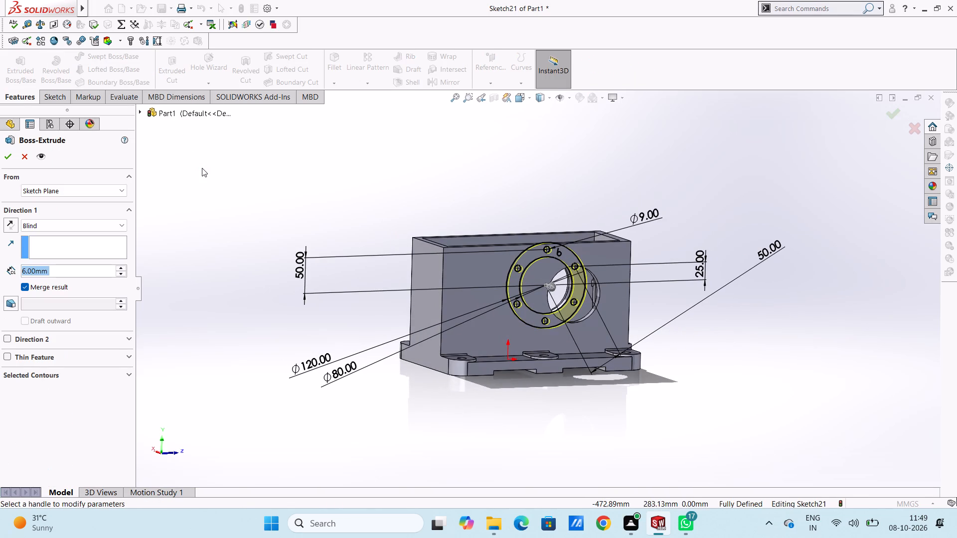
pyautogui.click(10, 158)
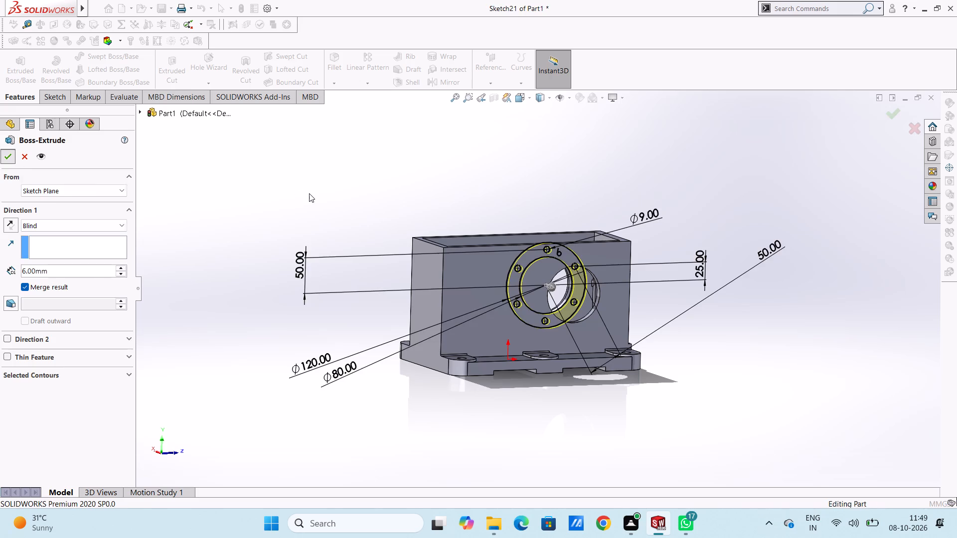
pyautogui.click(311, 193)
# Start a new sketch on the inner face of the opposite side wall without a ring, seen in the Right view.
pyautogui.moveTo(507, 186); pyautogui.dragTo(480, 307, button='middle')
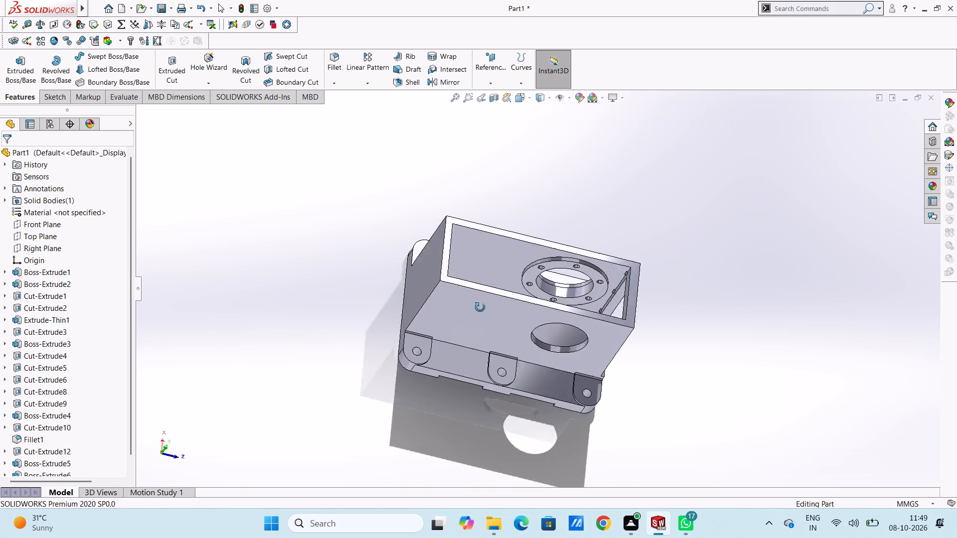
pyautogui.moveTo(480, 307); pyautogui.dragTo(412, 303, button='middle')
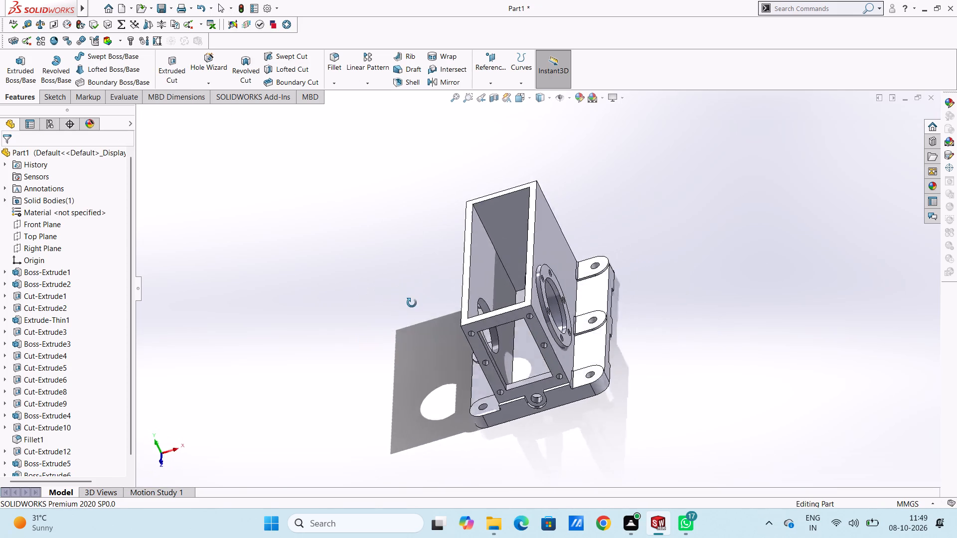
pyautogui.moveTo(412, 303); pyautogui.dragTo(526, 256, button='middle')
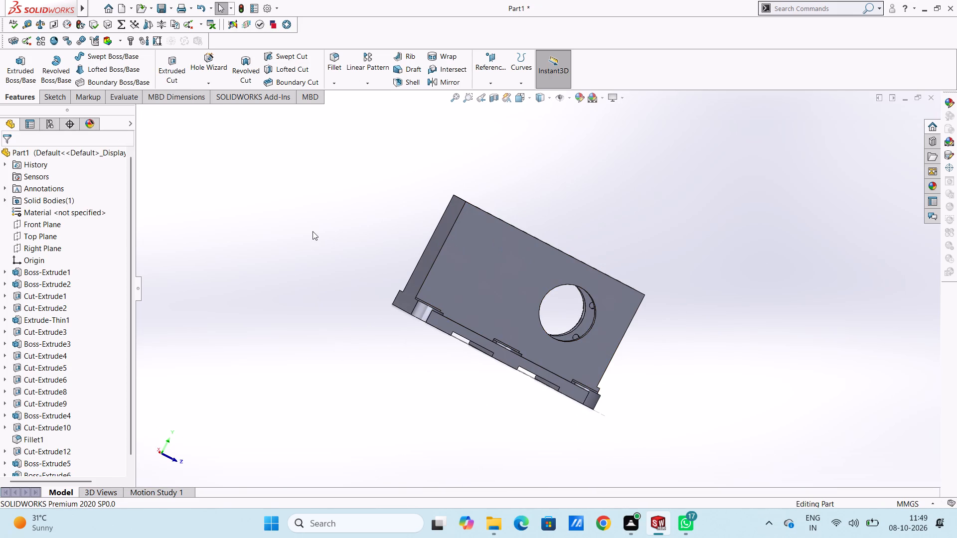
pyautogui.moveTo(373, 360); pyautogui.dragTo(230, 268, button='middle')
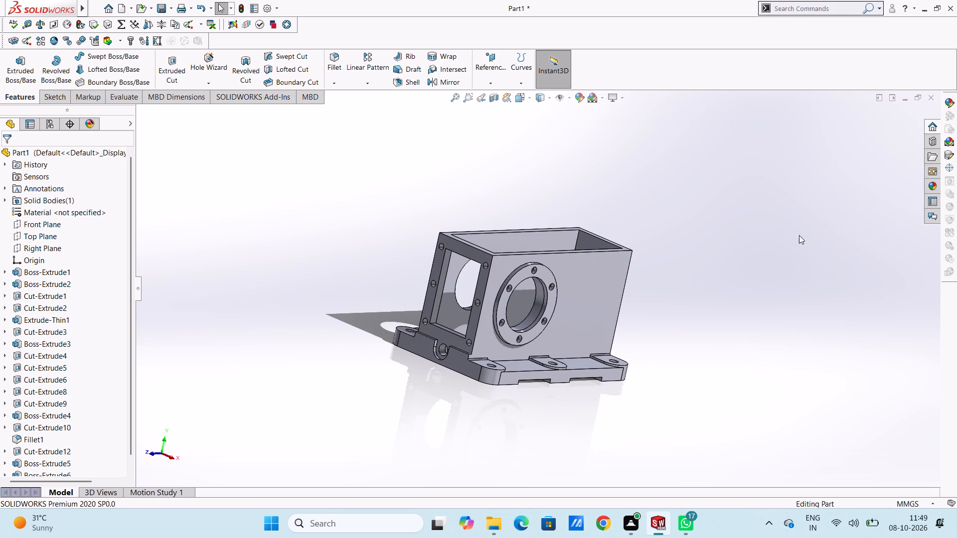
pyautogui.moveTo(763, 257); pyautogui.dragTo(726, 289, button='middle')
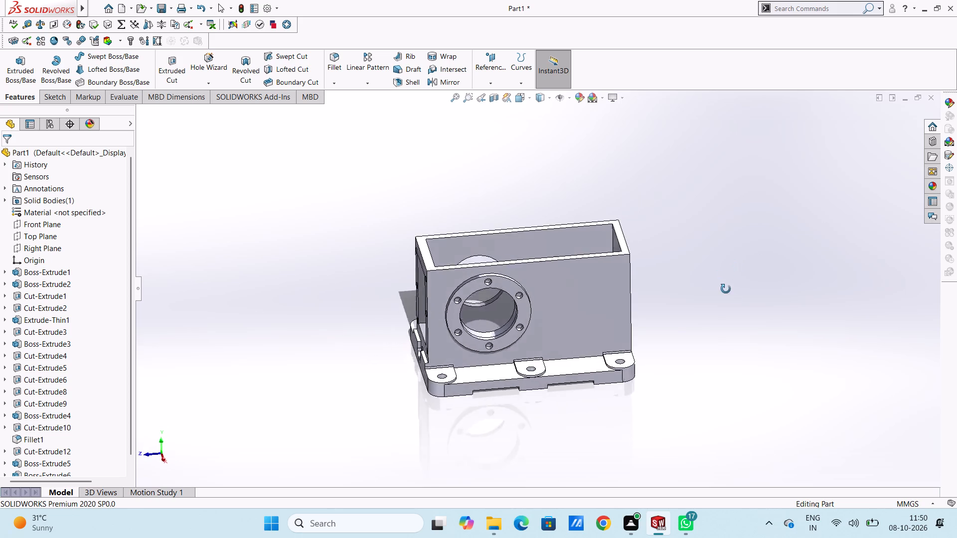
pyautogui.moveTo(726, 289); pyautogui.dragTo(737, 301, button='middle')
pyautogui.click(558, 244)
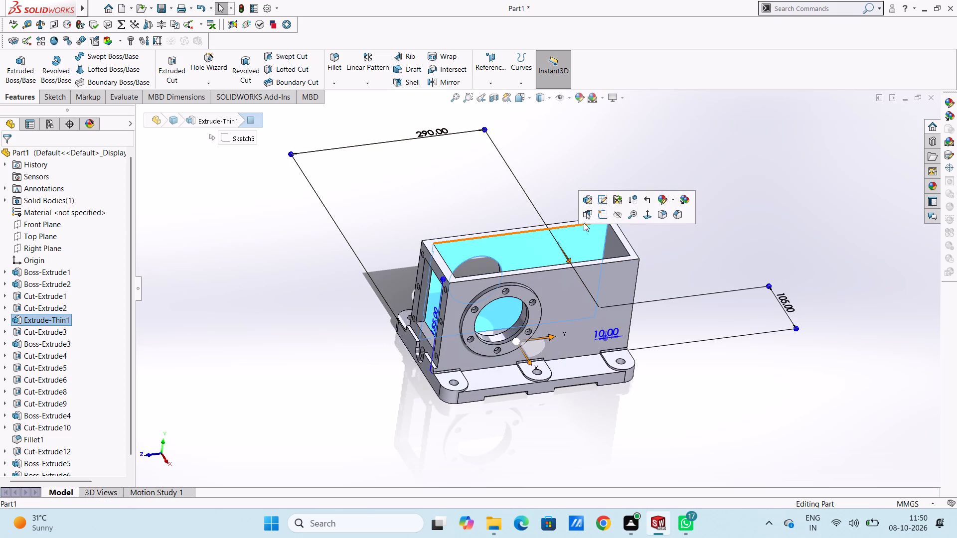
pyautogui.click(600, 220)
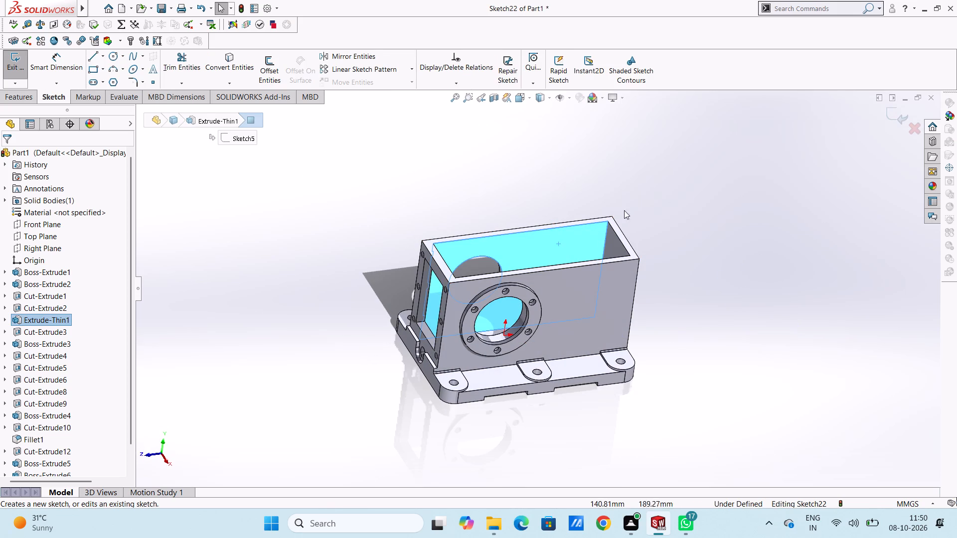
pyautogui.click(725, 209)
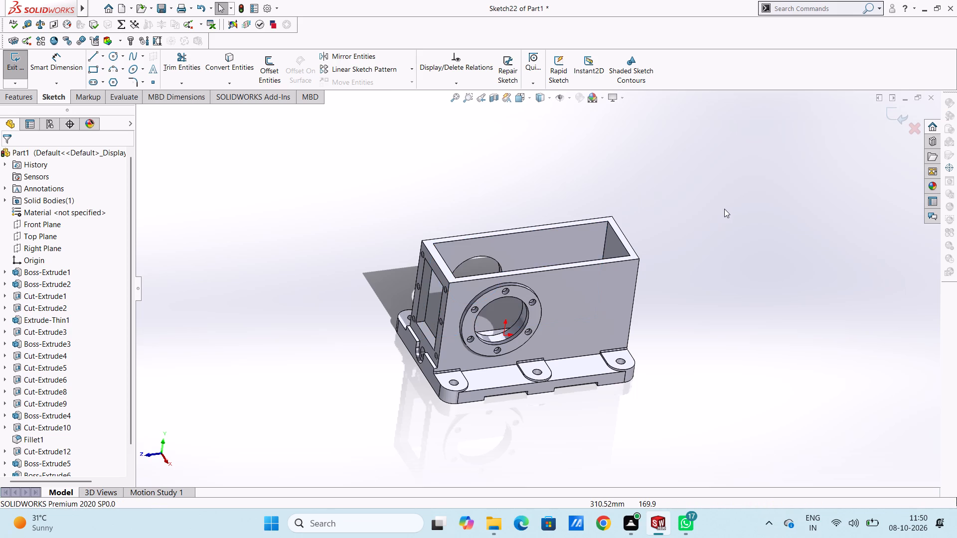
pyautogui.hotkey('ctrl', '4')
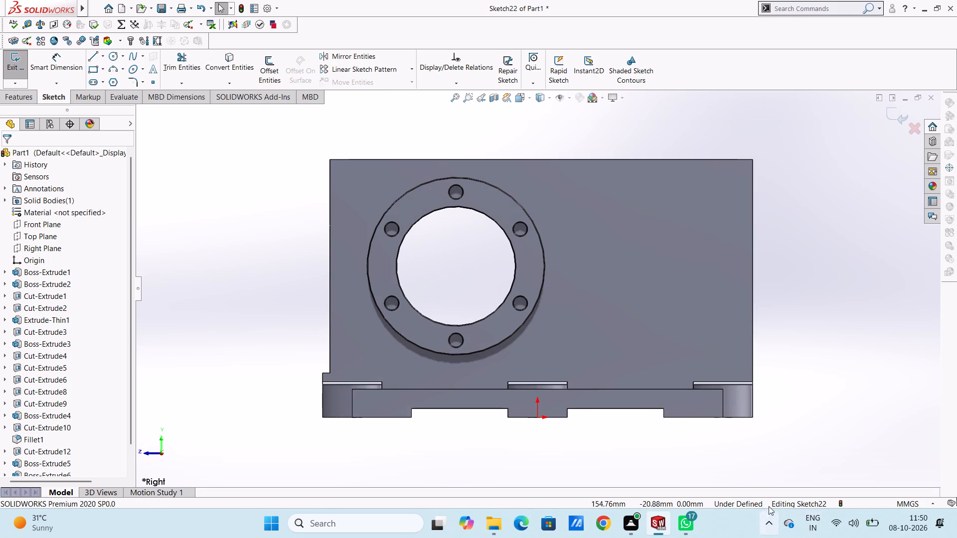
# Sketch two concentric circles, about 81 mm and 119 mm in diameter, centred on the side opening.
pyautogui.scroll(3, 638, 317)
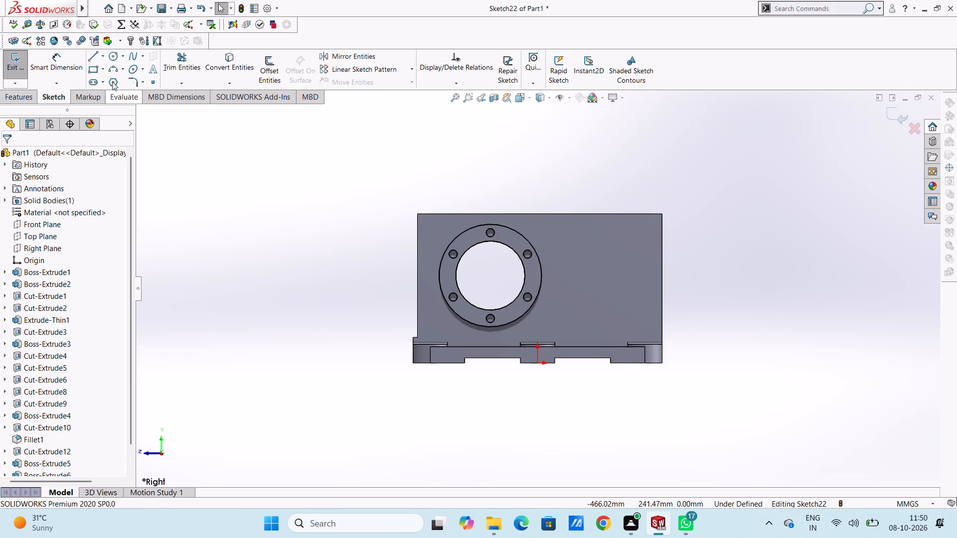
pyautogui.click(109, 61)
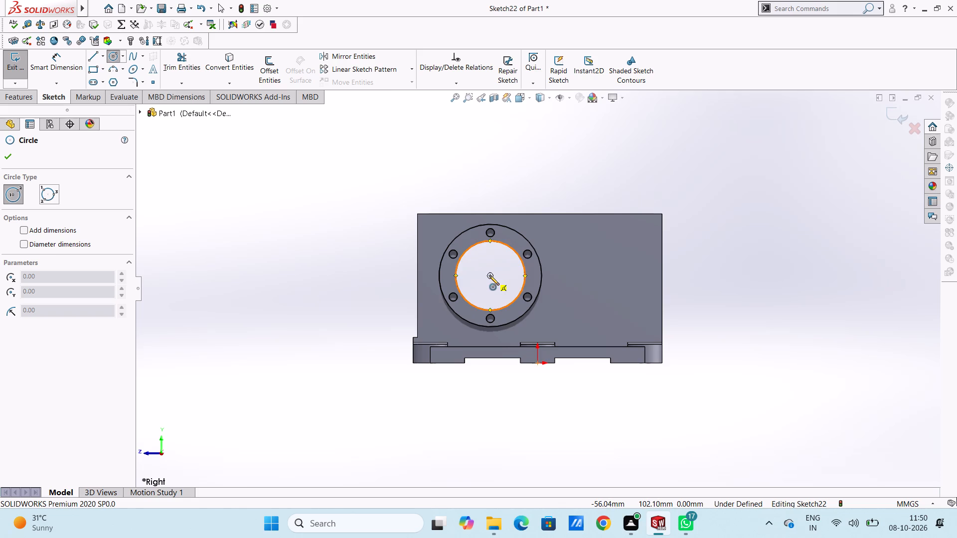
pyautogui.click(489, 275)
pyautogui.click(468, 251)
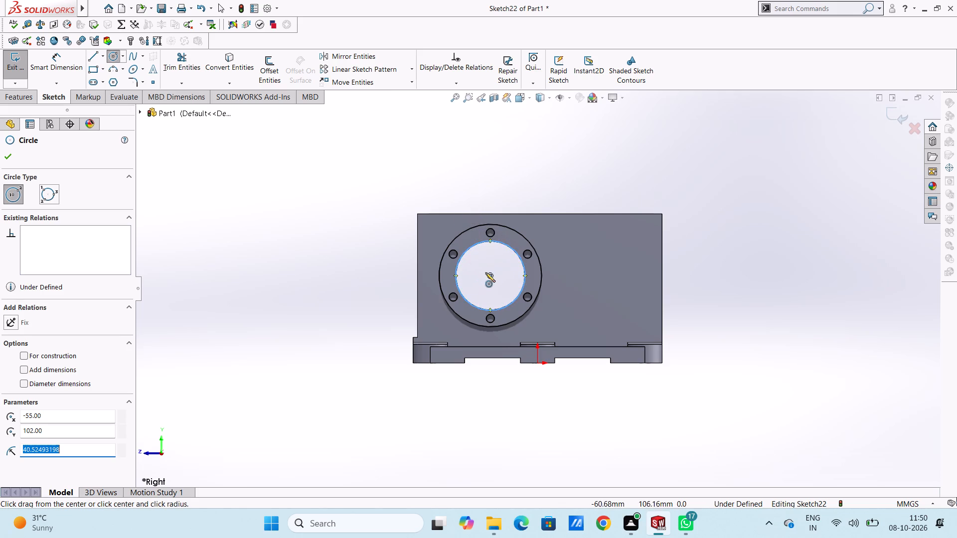
pyautogui.click(490, 275)
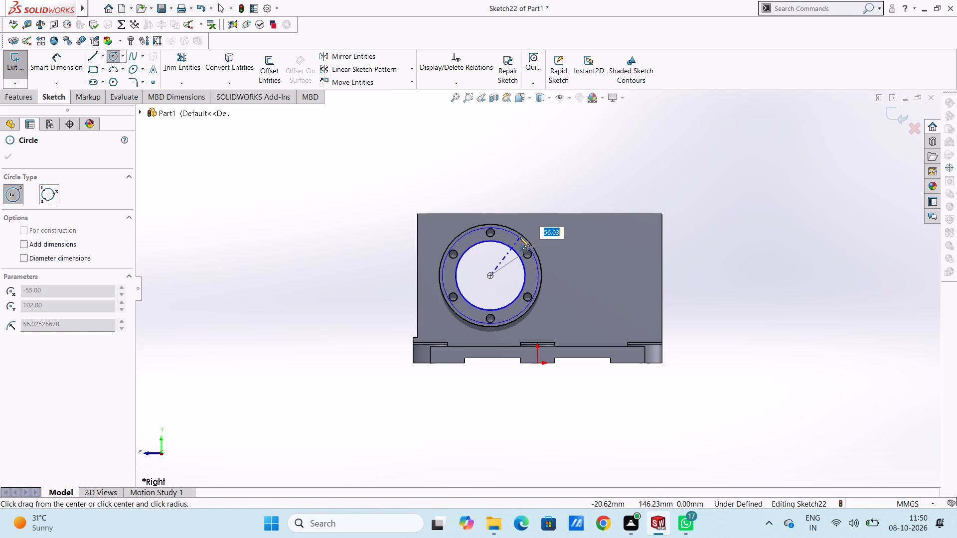
pyautogui.click(523, 233)
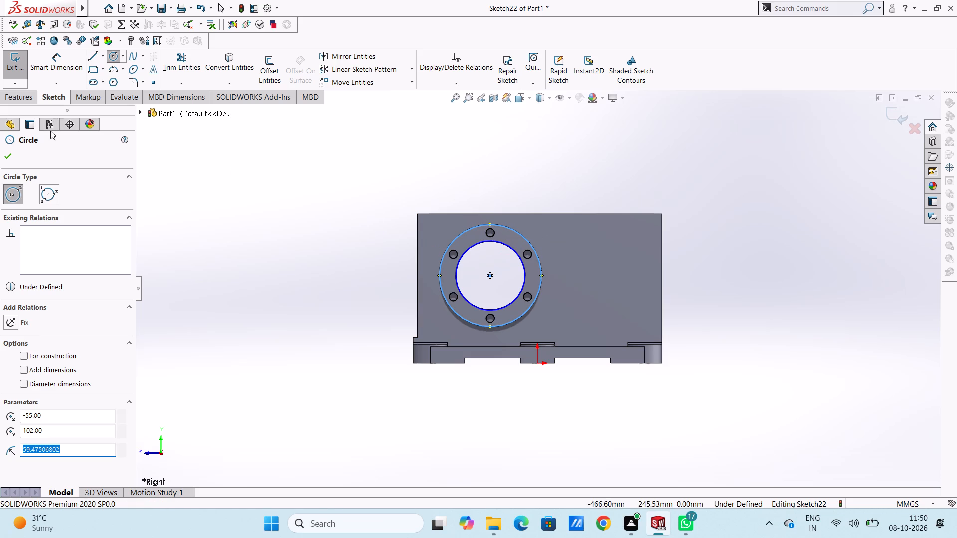
pyautogui.click(5, 157)
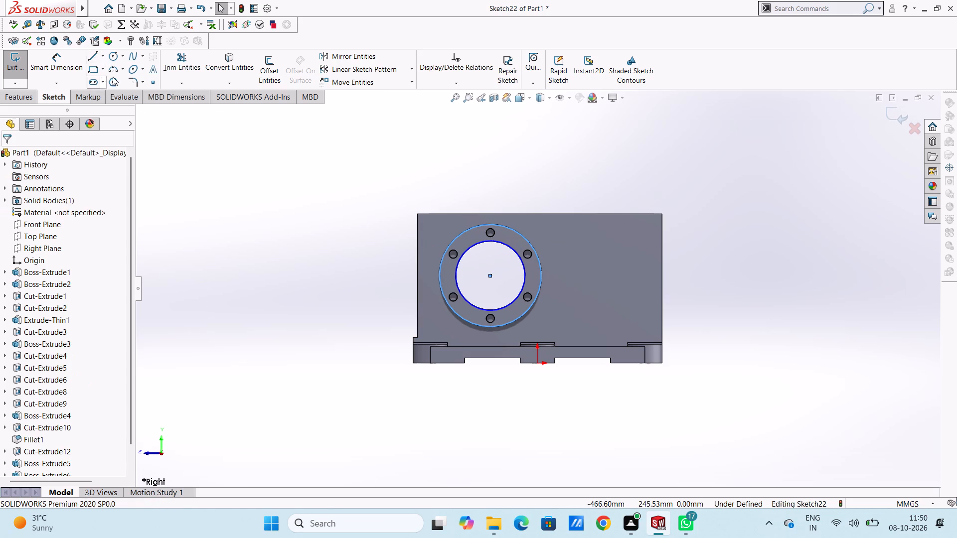
# Sketch a bolt-hole circle about 10 mm in diameter, centred on the existing ring's top bolt hole.
pyautogui.click(112, 56)
pyautogui.scroll(-3, 512, 248)
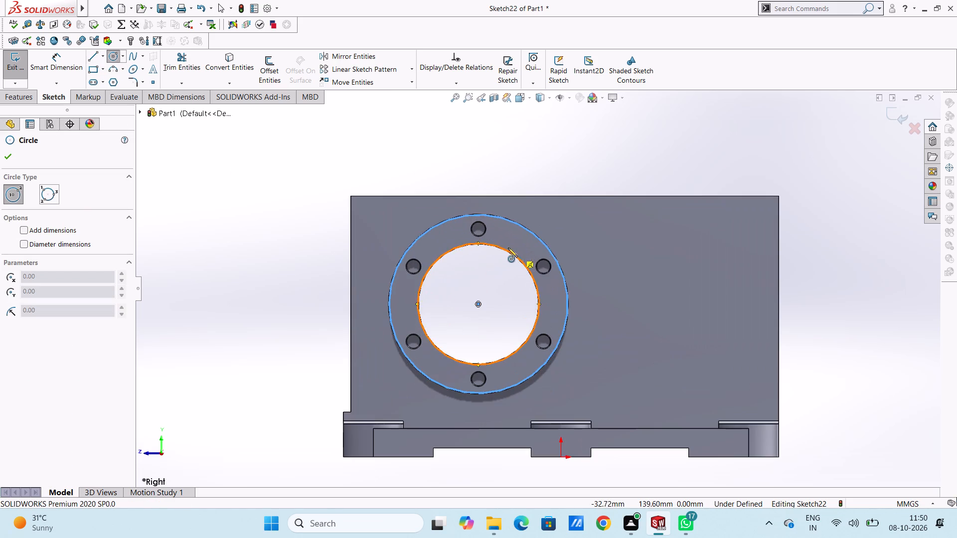
pyautogui.click(478, 229)
pyautogui.click(483, 236)
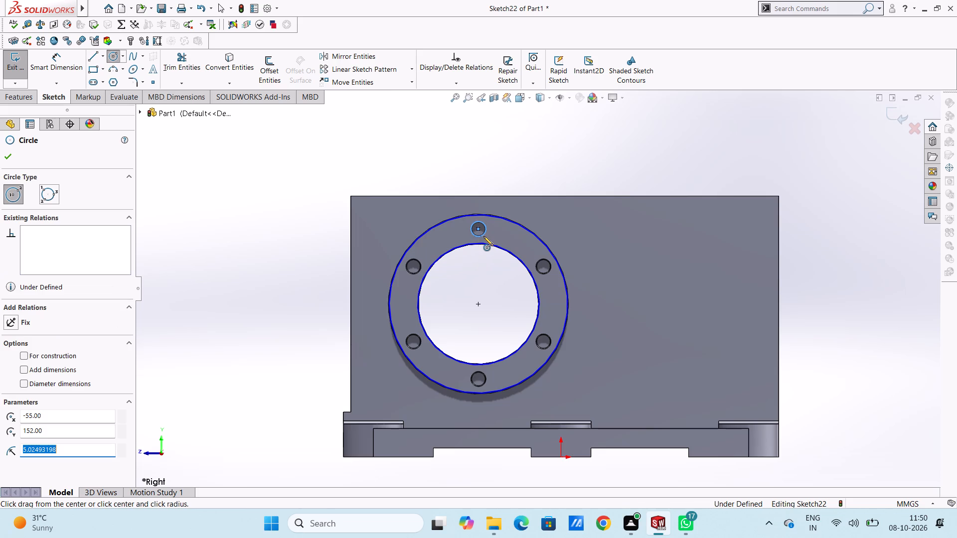
pyautogui.click(12, 159)
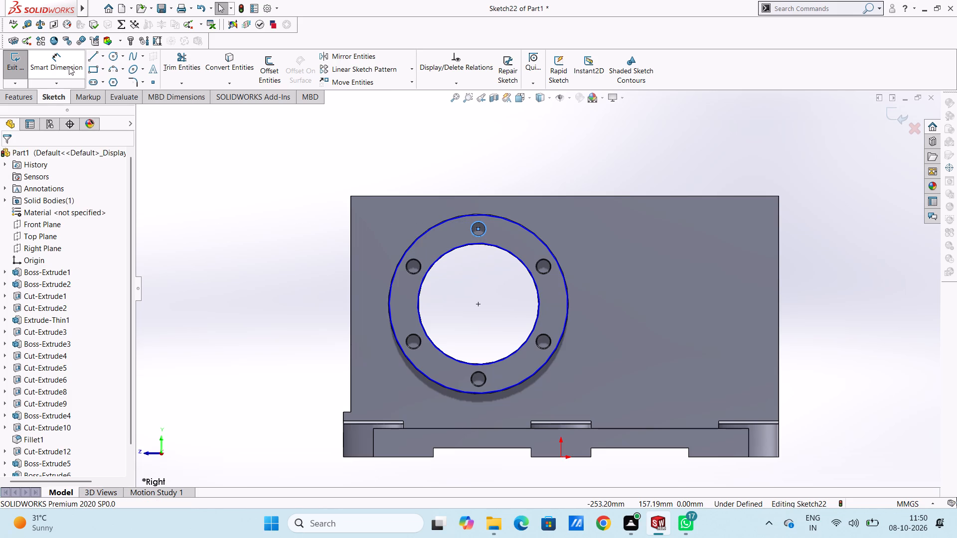
# Dimension the inner circle's diameter as 80 mm.
pyautogui.click(69, 62)
pyautogui.click(423, 284)
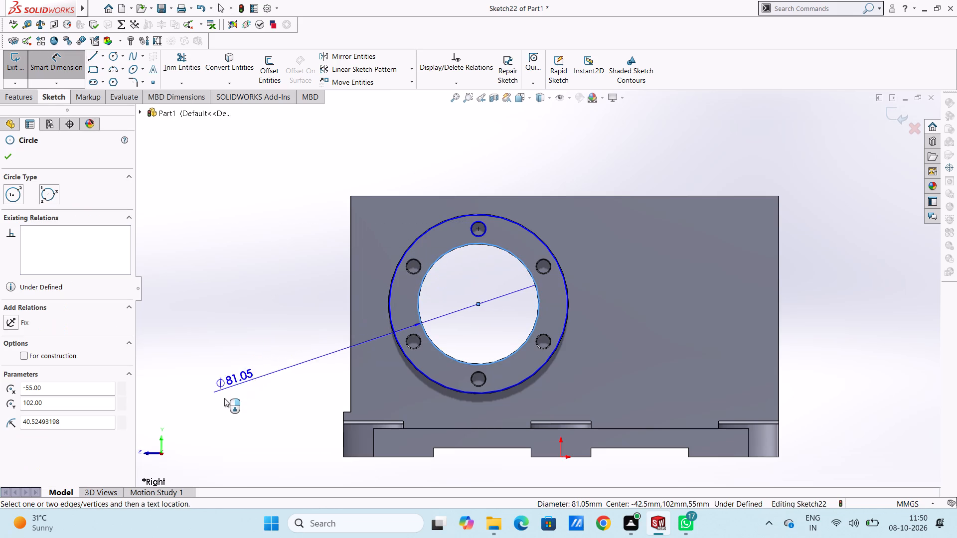
pyautogui.click(228, 400)
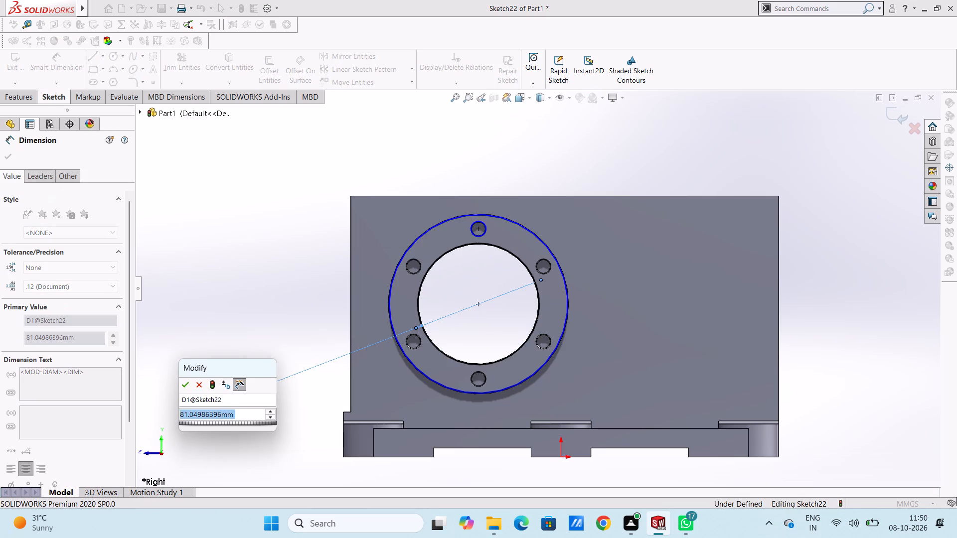
pyautogui.write('80')
pyautogui.press('Return')
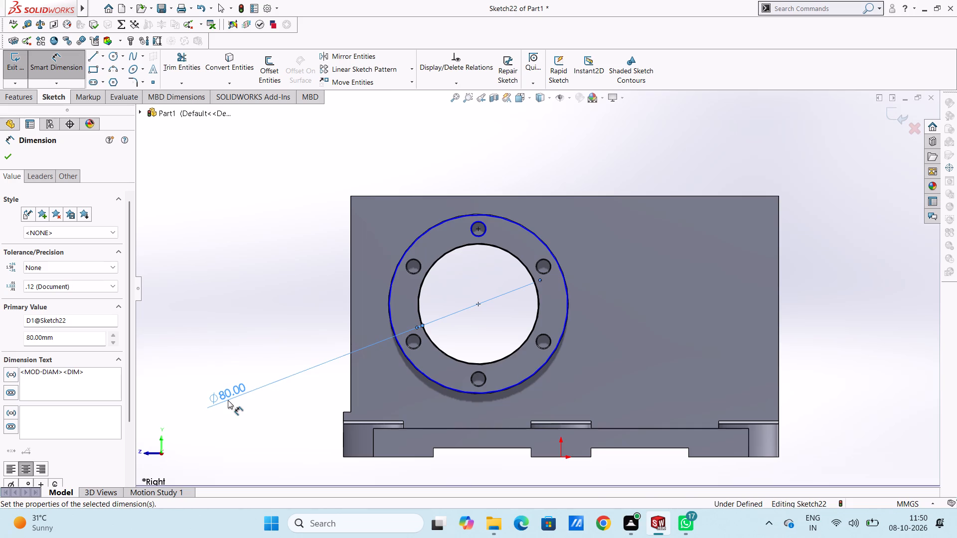
pyautogui.click(275, 297)
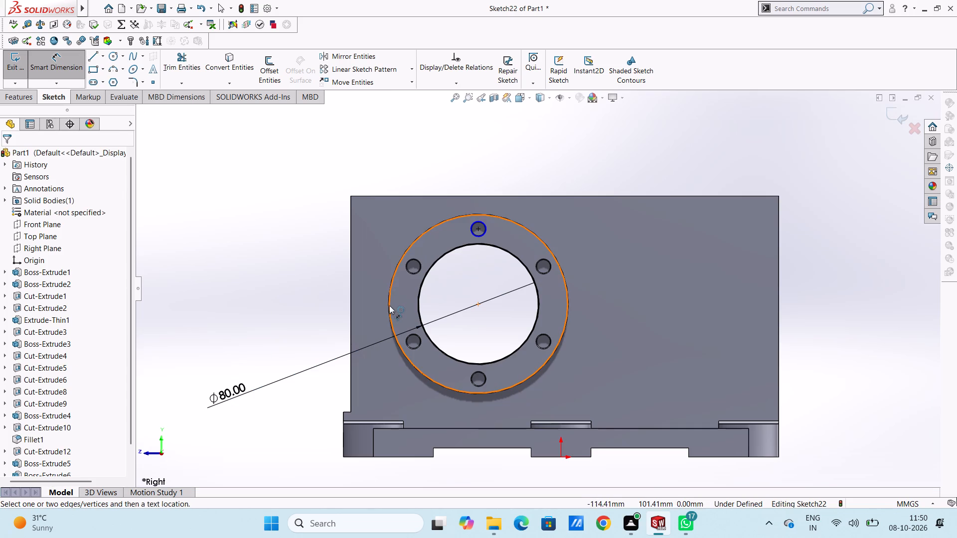
# Dimension the outer circle's diameter as 120 mm.
pyautogui.click(389, 305)
pyautogui.click(248, 437)
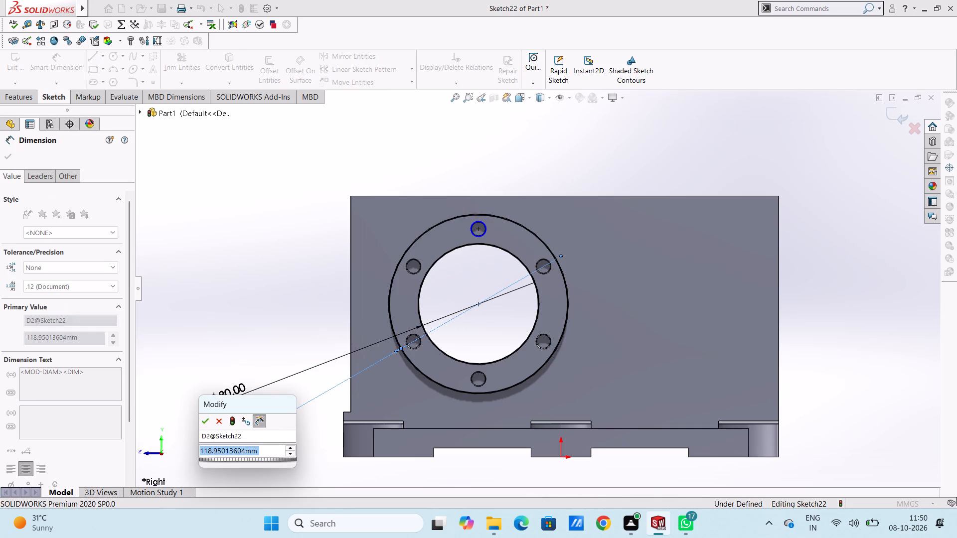
pyautogui.write('120')
pyautogui.press('Return')
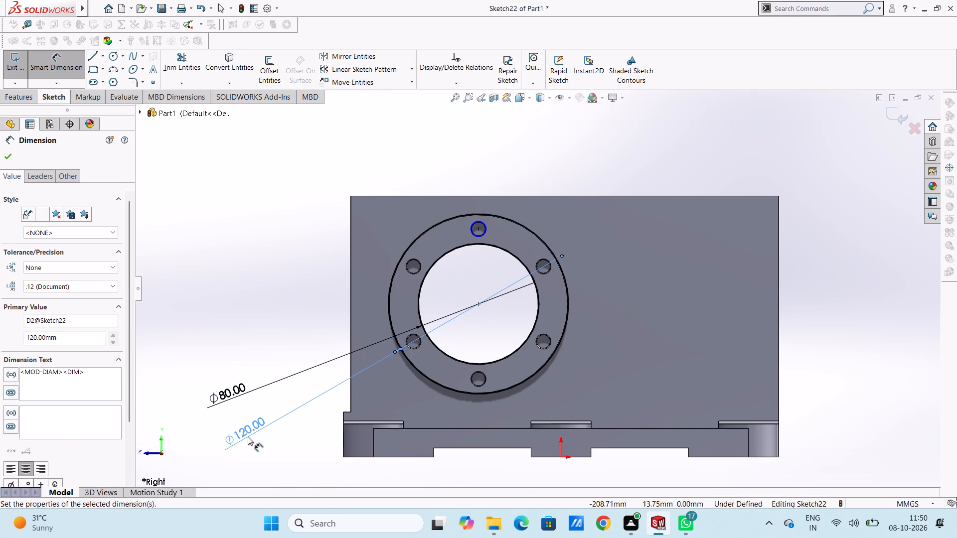
pyautogui.click(300, 157)
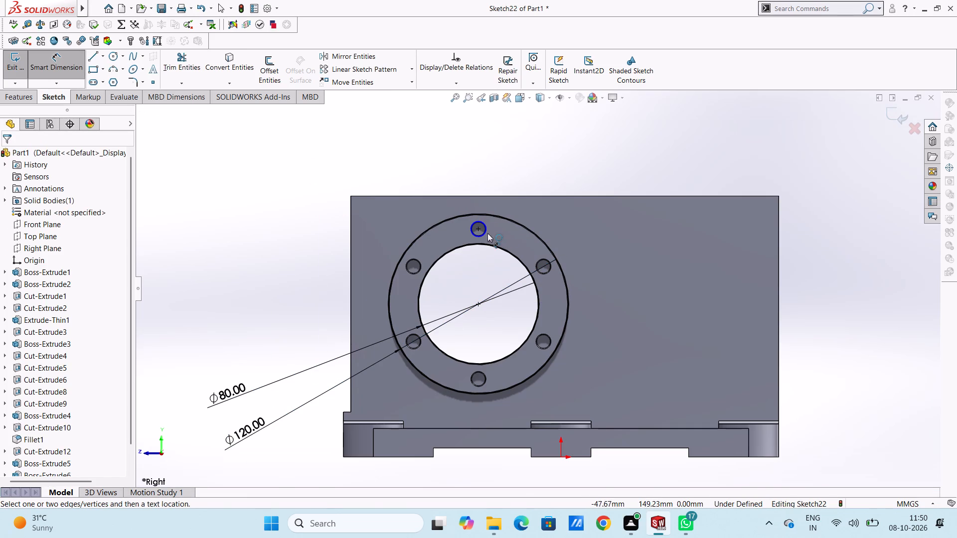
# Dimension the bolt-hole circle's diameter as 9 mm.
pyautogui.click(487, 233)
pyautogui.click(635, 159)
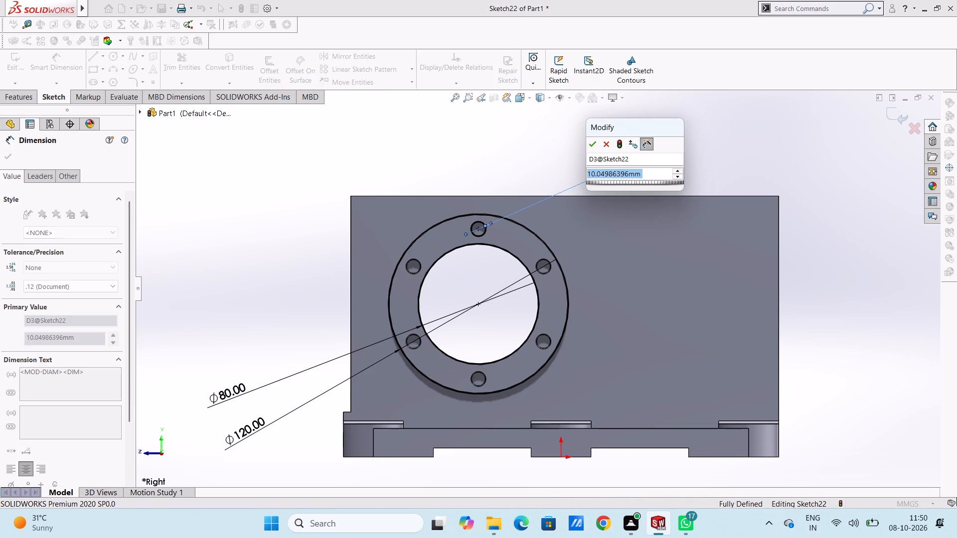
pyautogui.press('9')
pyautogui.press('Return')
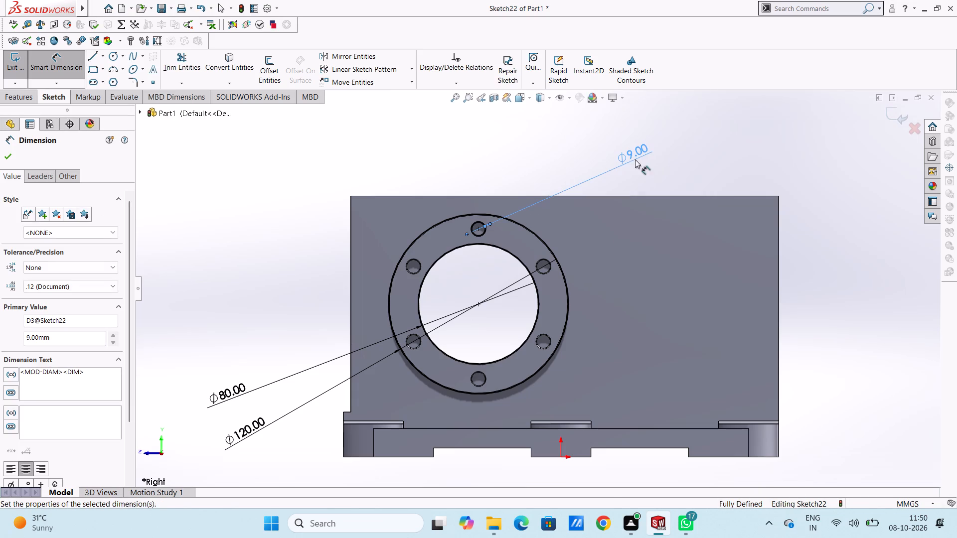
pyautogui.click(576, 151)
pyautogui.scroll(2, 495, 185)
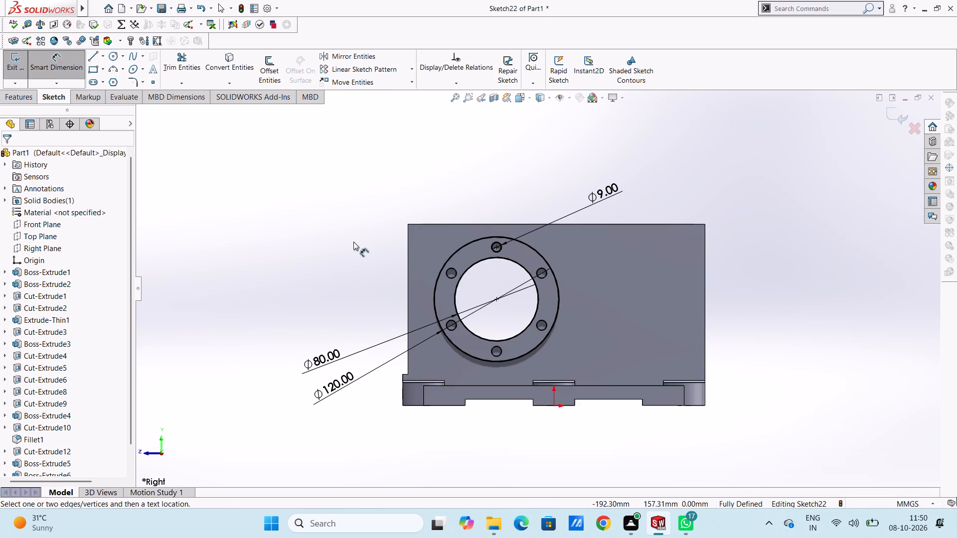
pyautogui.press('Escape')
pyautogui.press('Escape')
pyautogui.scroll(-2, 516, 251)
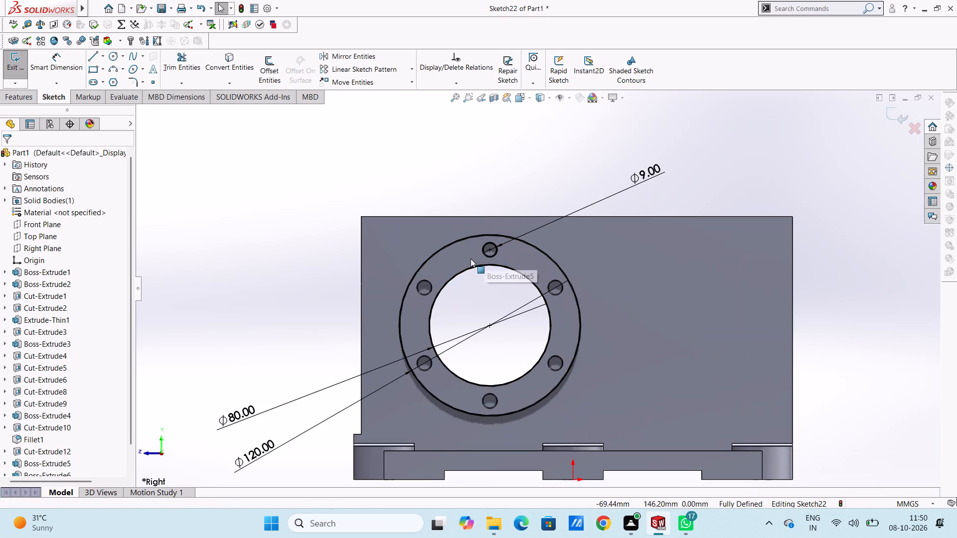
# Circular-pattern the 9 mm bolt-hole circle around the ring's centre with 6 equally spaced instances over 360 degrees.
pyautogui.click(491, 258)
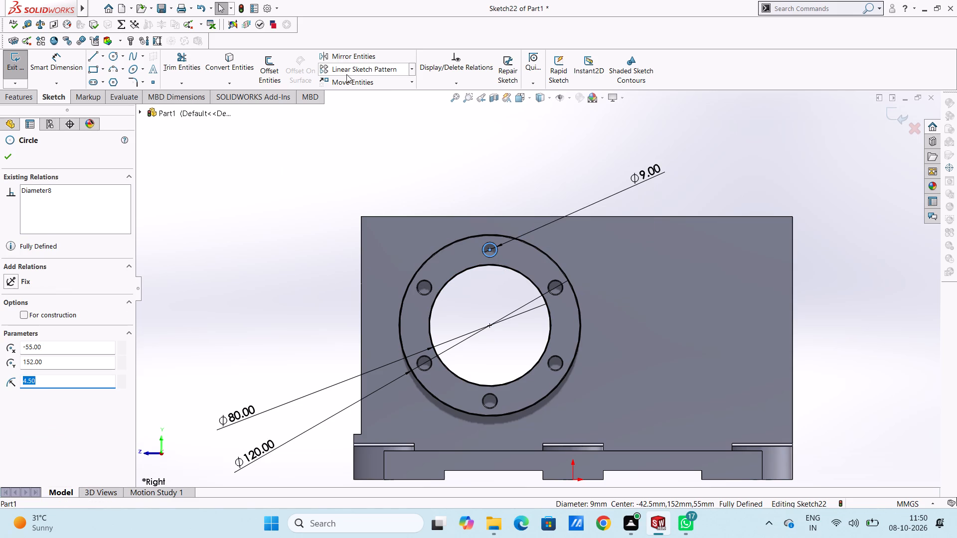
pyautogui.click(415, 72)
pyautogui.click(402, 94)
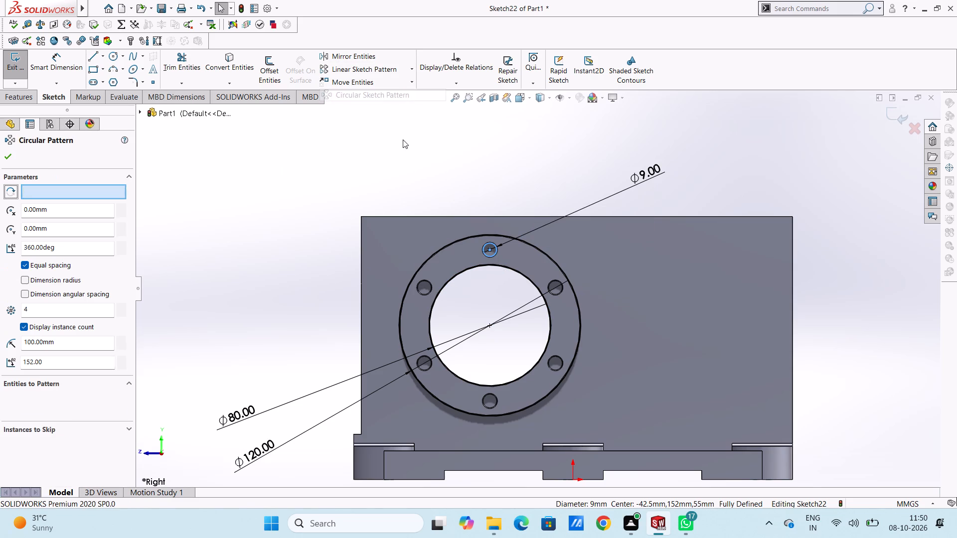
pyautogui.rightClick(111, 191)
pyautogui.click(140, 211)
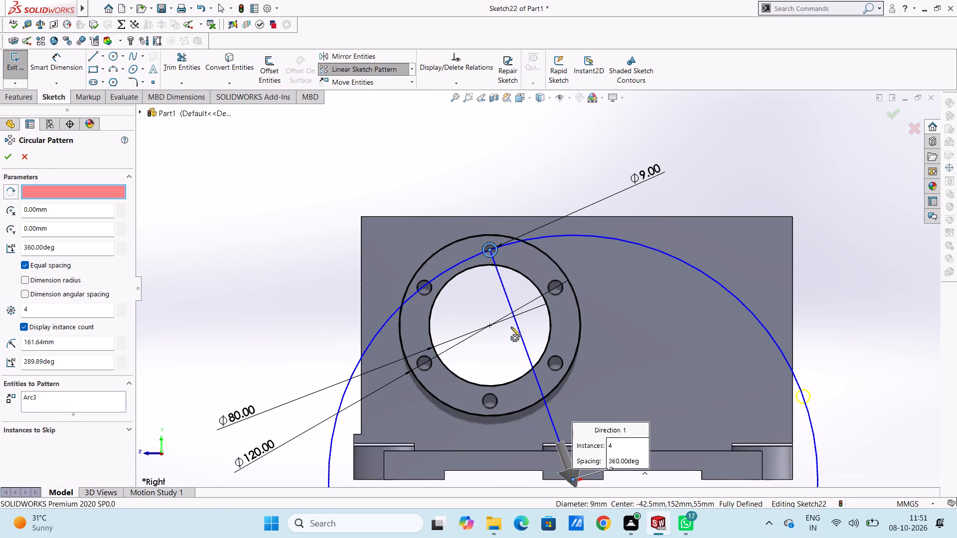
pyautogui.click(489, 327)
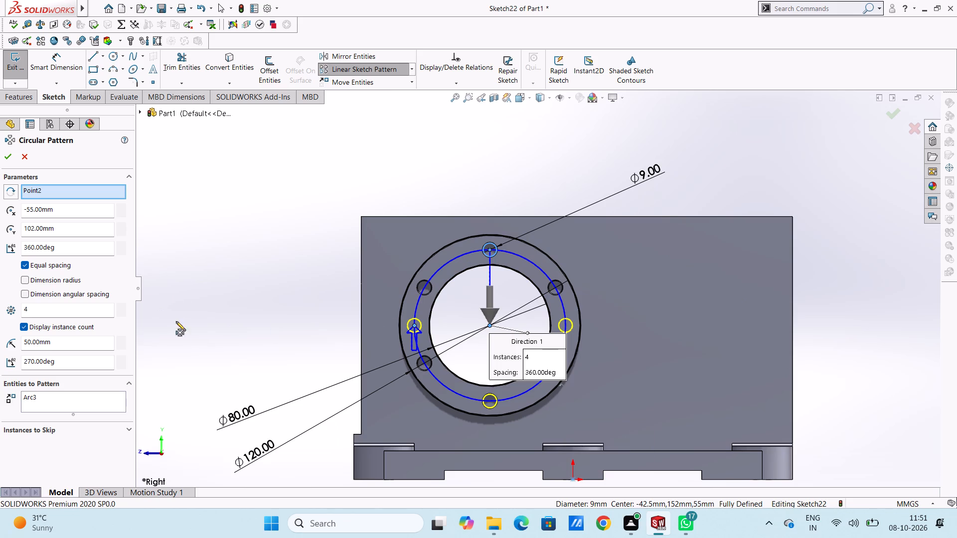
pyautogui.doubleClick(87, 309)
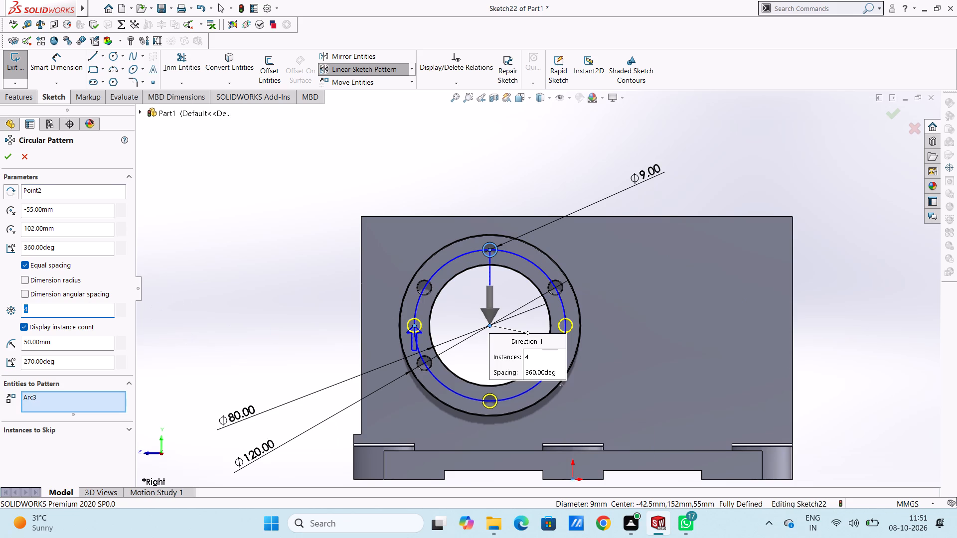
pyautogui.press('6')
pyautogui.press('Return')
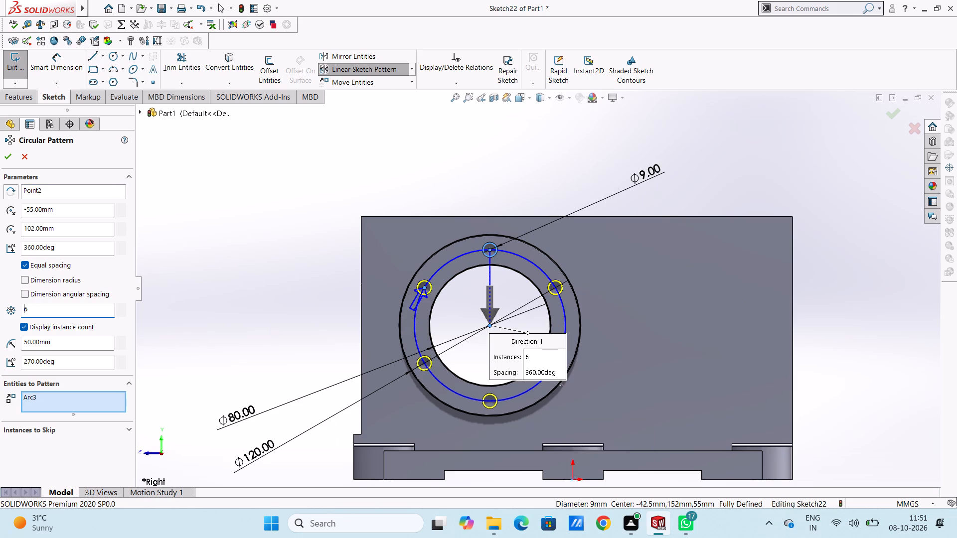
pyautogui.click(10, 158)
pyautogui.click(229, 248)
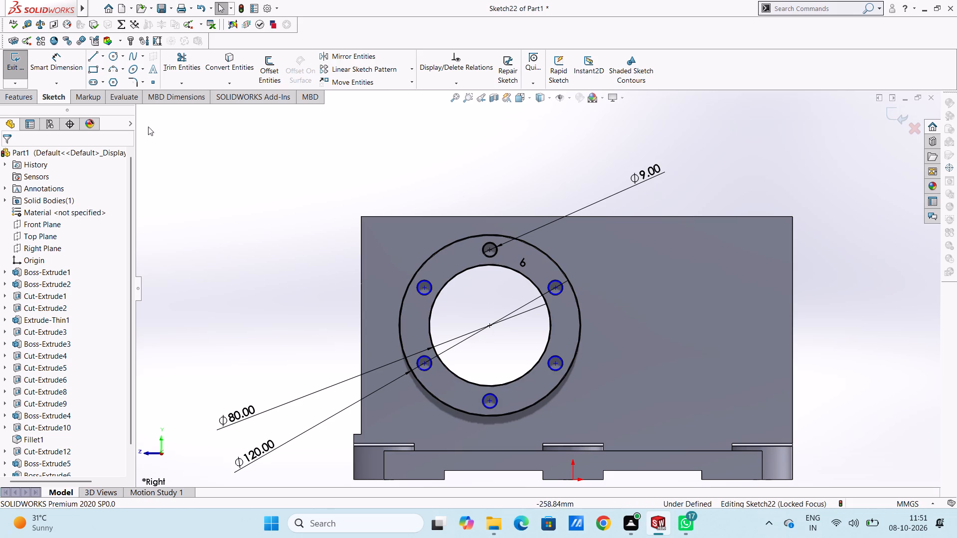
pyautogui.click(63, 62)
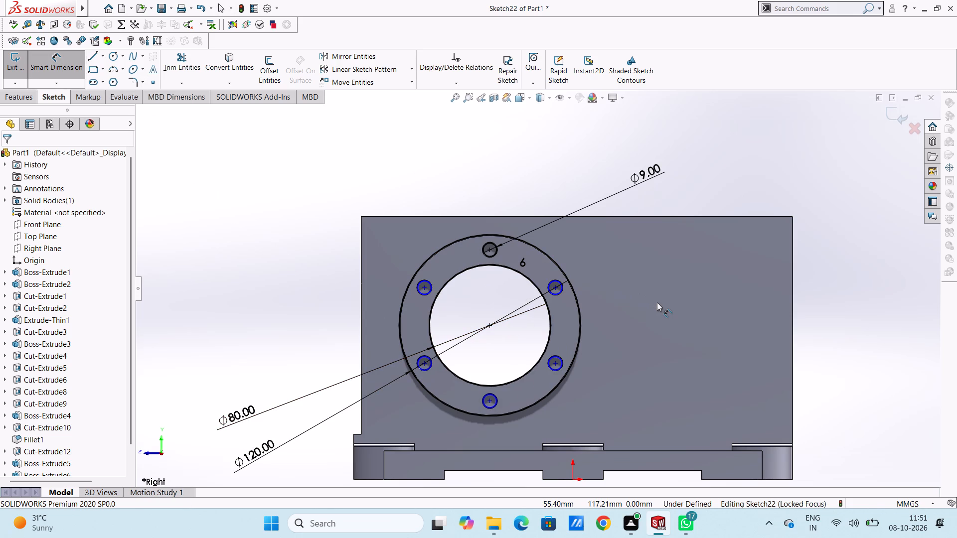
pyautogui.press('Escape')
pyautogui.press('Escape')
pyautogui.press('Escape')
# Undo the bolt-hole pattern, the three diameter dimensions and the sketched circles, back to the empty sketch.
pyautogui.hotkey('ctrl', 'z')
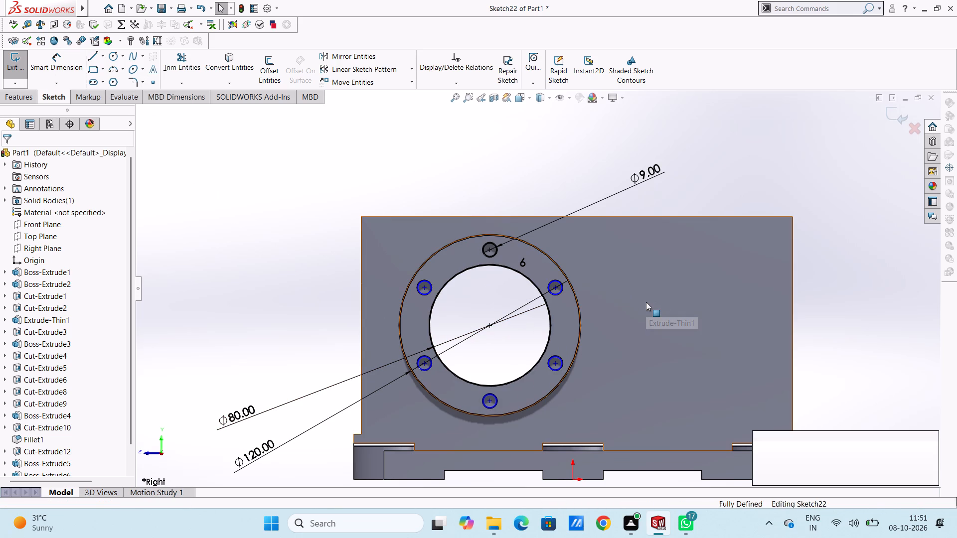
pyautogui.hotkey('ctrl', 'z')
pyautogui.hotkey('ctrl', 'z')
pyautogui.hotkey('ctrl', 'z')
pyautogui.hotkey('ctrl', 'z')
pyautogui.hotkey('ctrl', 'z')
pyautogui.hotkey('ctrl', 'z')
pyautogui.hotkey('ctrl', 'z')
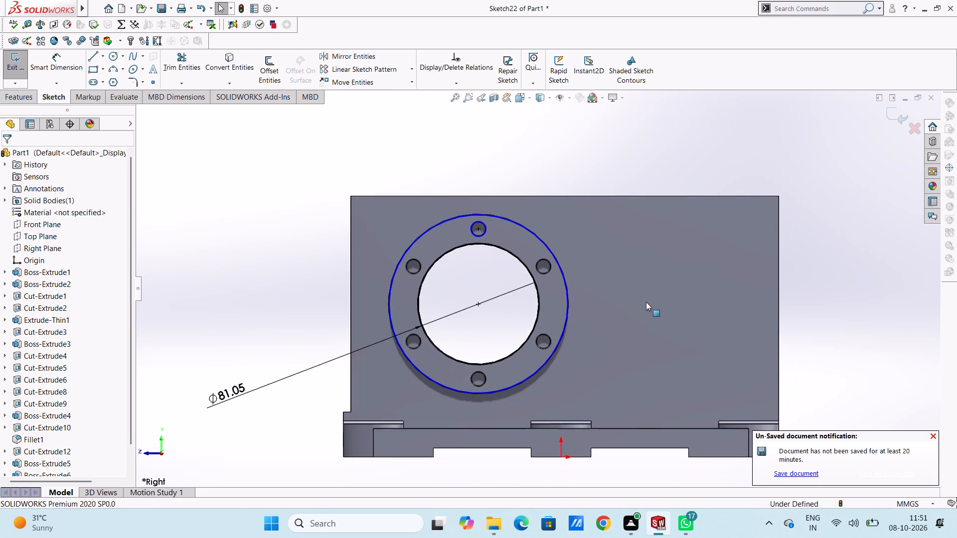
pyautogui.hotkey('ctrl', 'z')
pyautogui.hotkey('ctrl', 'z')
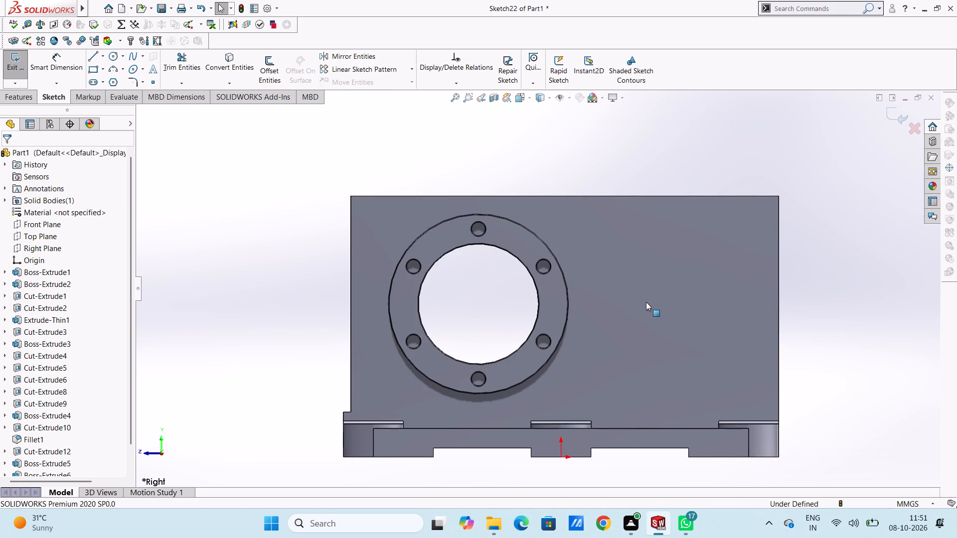
# Redo the ring's circles, the 80, 120 and 9 mm diameter dimensions, and the six-instance bolt-hole pattern.
pyautogui.hotkey('ctrl', 'y')
pyautogui.hotkey('ctrl', 'y')
pyautogui.hotkey('ctrl', 'y')
pyautogui.hotkey('ctrl', 'y')
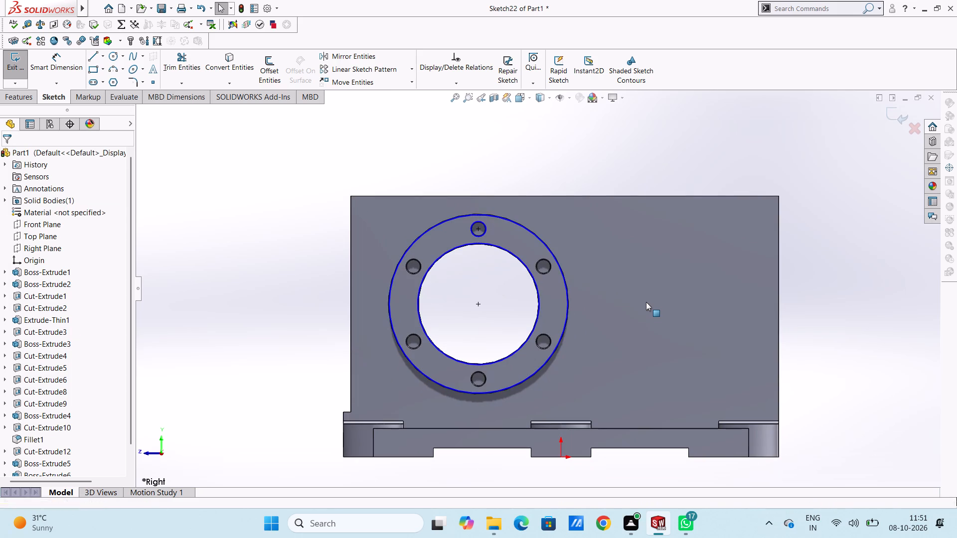
pyautogui.hotkey('ctrl', 'y')
pyautogui.hotkey('ctrl', 'y')
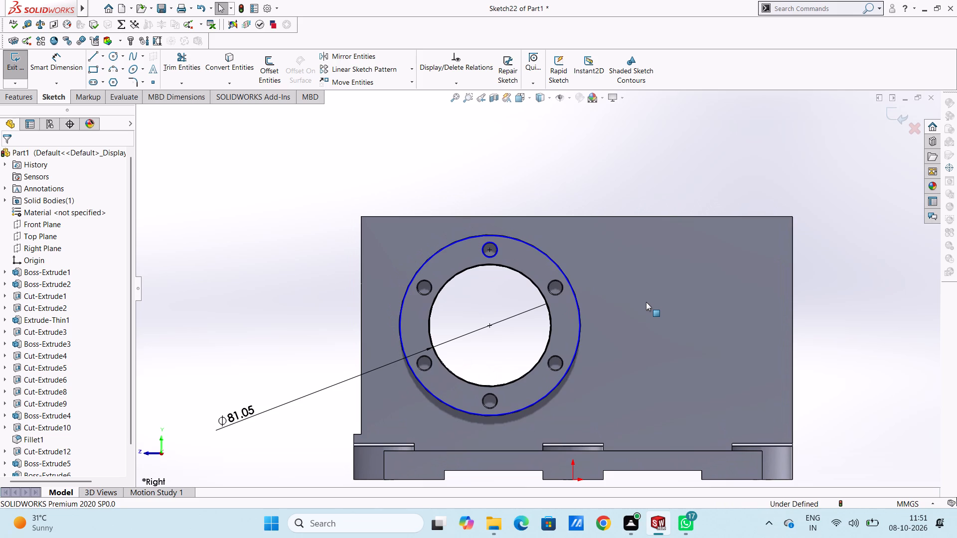
pyautogui.hotkey('ctrl', 'y')
pyautogui.hotkey('ctrl', 'y')
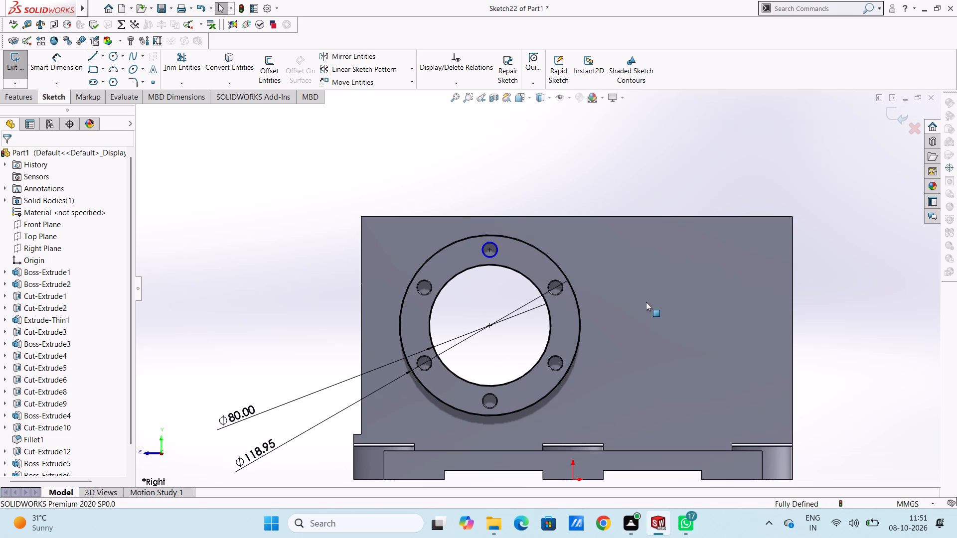
pyautogui.hotkey('ctrl', 'y')
pyautogui.hotkey('ctrl', 'y')
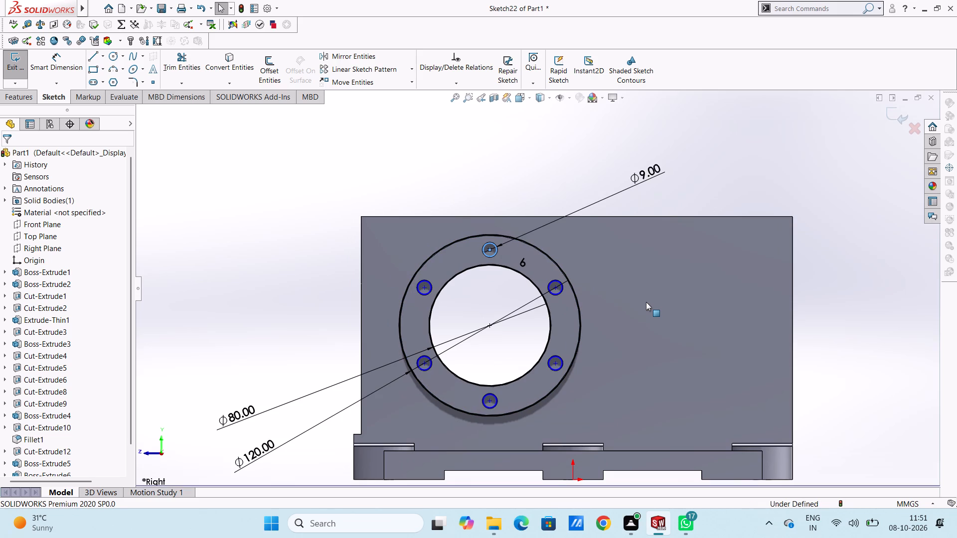
pyautogui.hotkey('ctrl', 'y')
pyautogui.click(279, 267)
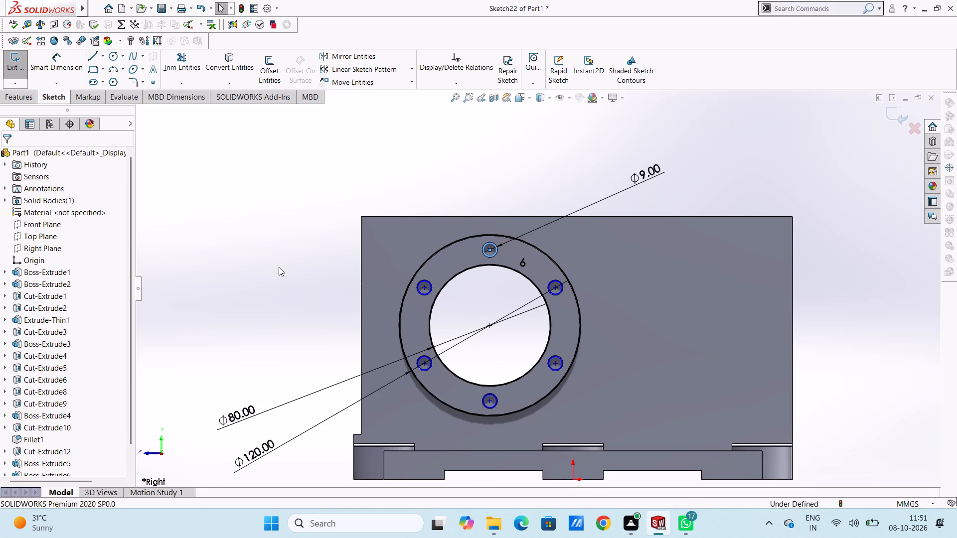
# Dimension the vertical and horizontal distances between the ring's centre and the adjacent patterned bolt hole to locate the pattern.
pyautogui.click(67, 61)
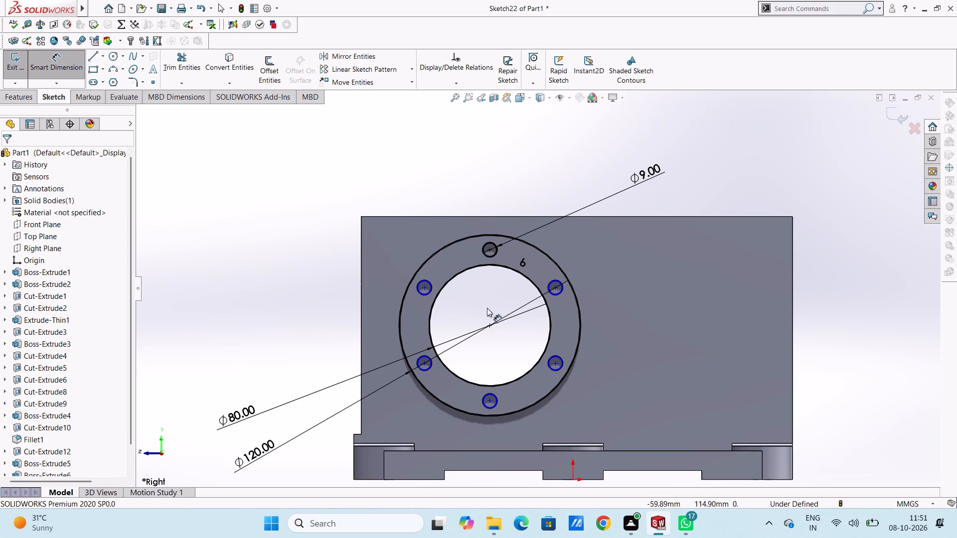
pyautogui.click(489, 326)
pyautogui.click(555, 288)
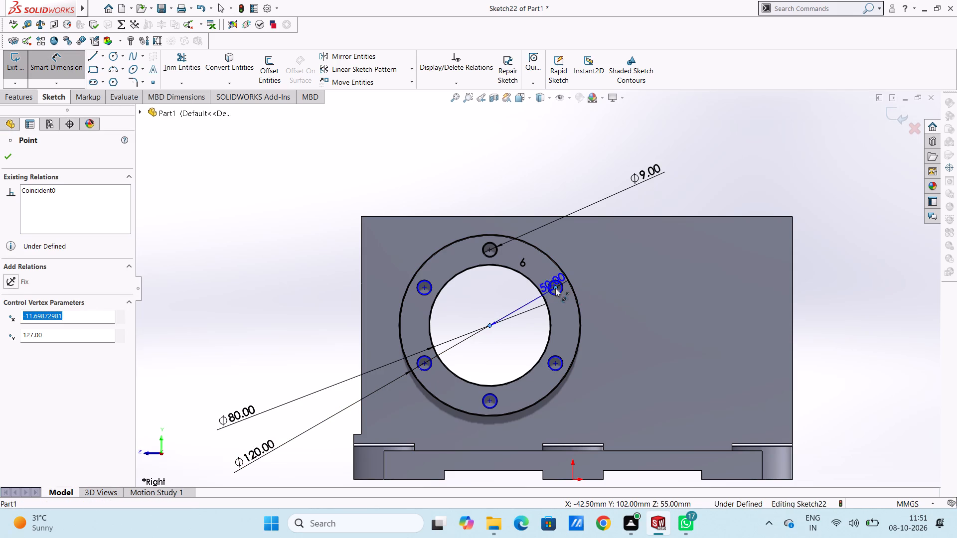
pyautogui.click(867, 296)
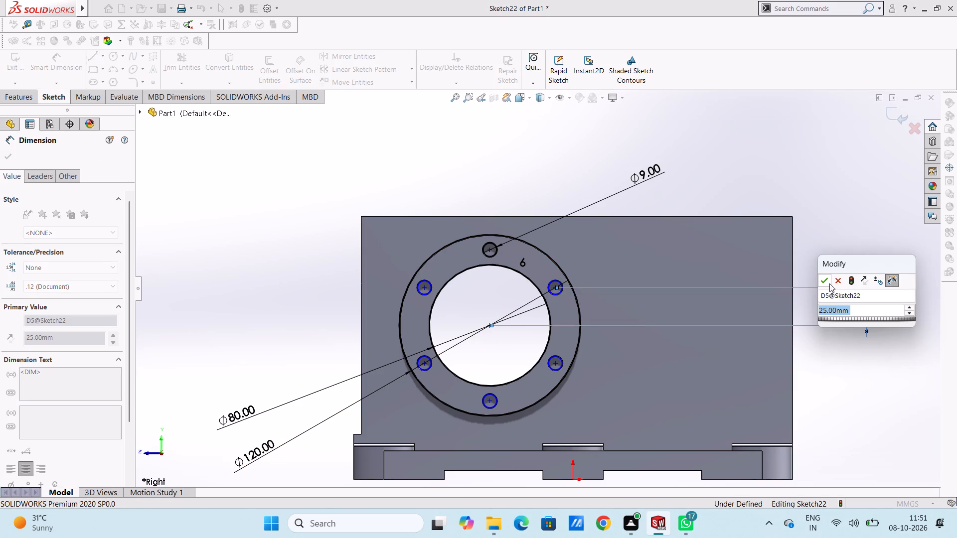
pyautogui.click(827, 280)
pyautogui.click(839, 223)
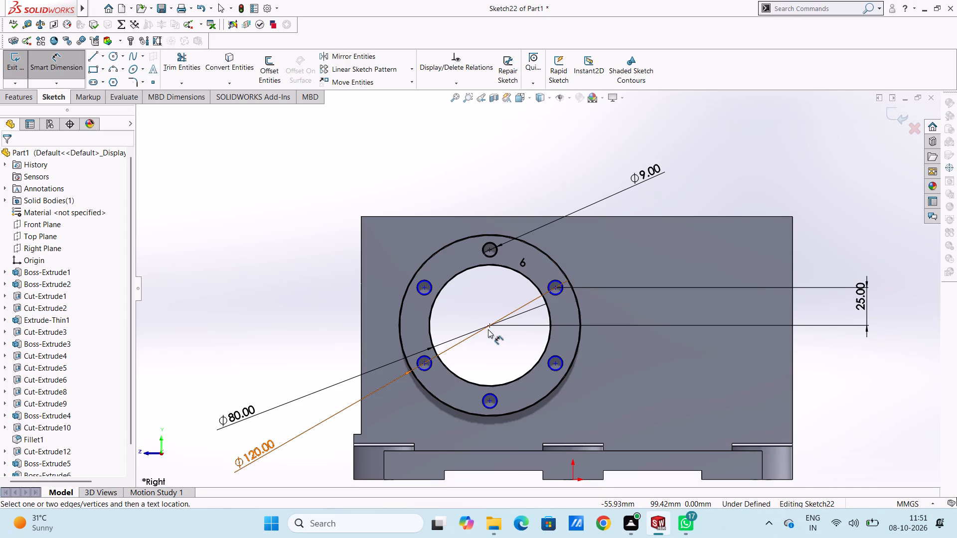
pyautogui.click(489, 325)
pyautogui.click(557, 289)
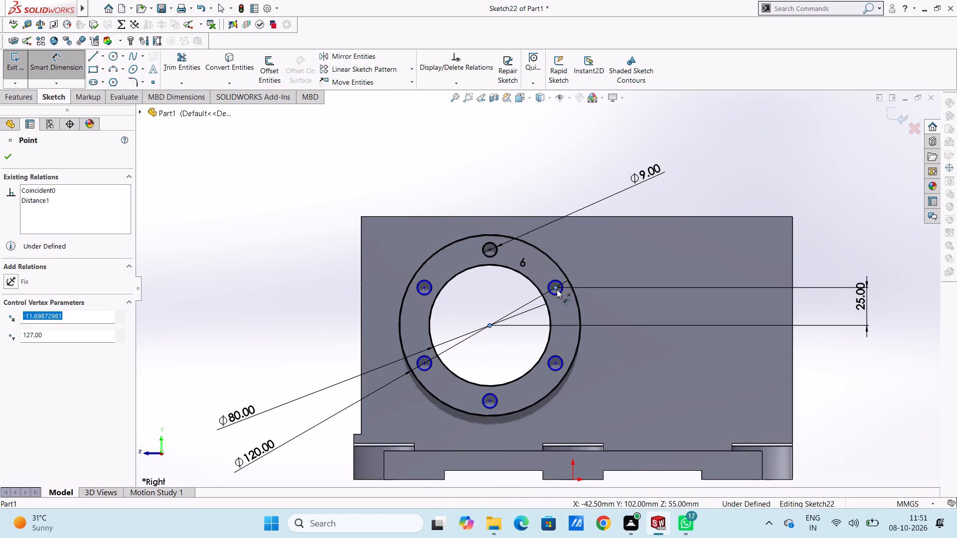
pyautogui.click(524, 154)
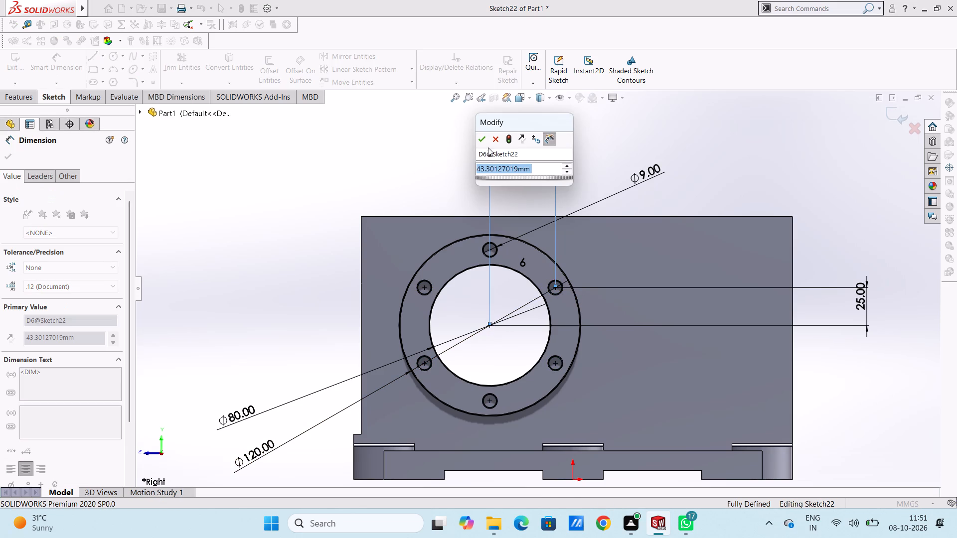
pyautogui.click(483, 142)
pyautogui.click(447, 154)
# Extrude the ring sketch with its six bolt holes as a 6 mm blind boss merged with the housing.
pyautogui.moveTo(408, 173); pyautogui.dragTo(430, 186, button='middle')
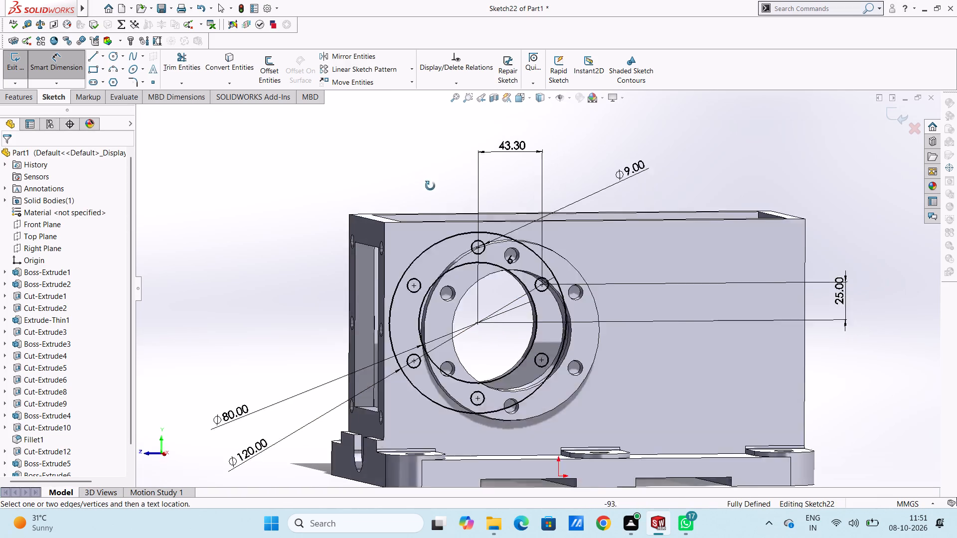
pyautogui.moveTo(430, 186); pyautogui.dragTo(463, 270, button='middle')
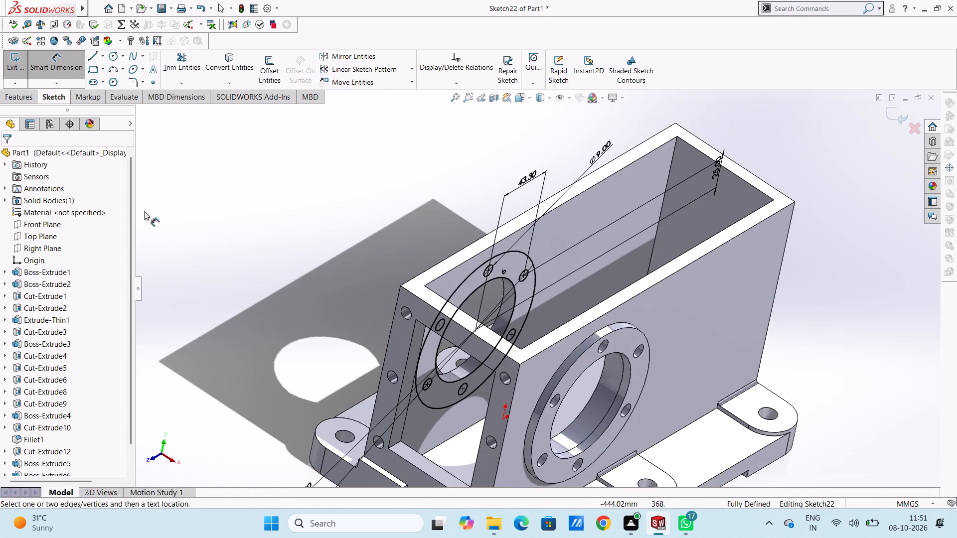
pyautogui.press('Escape')
pyautogui.click(20, 96)
pyautogui.click(21, 72)
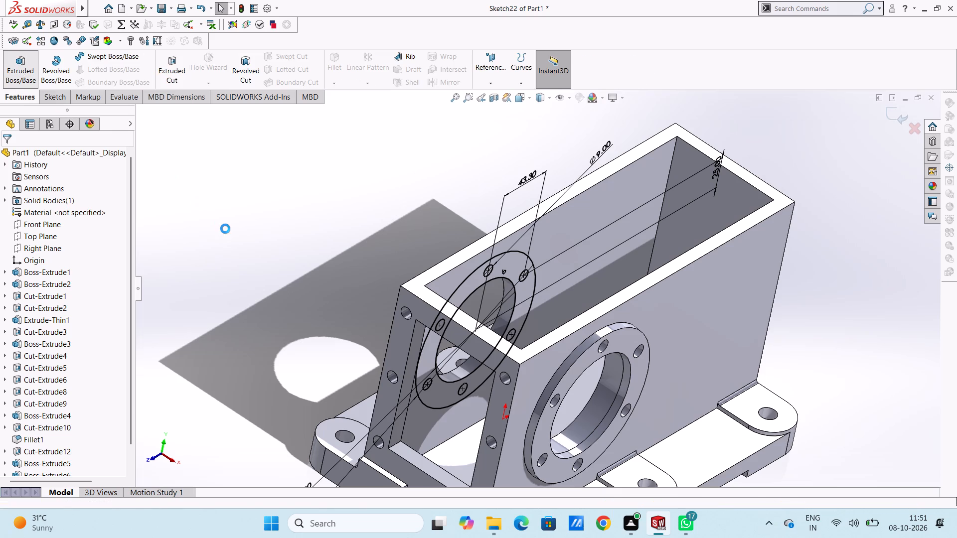
pyautogui.click(7, 153)
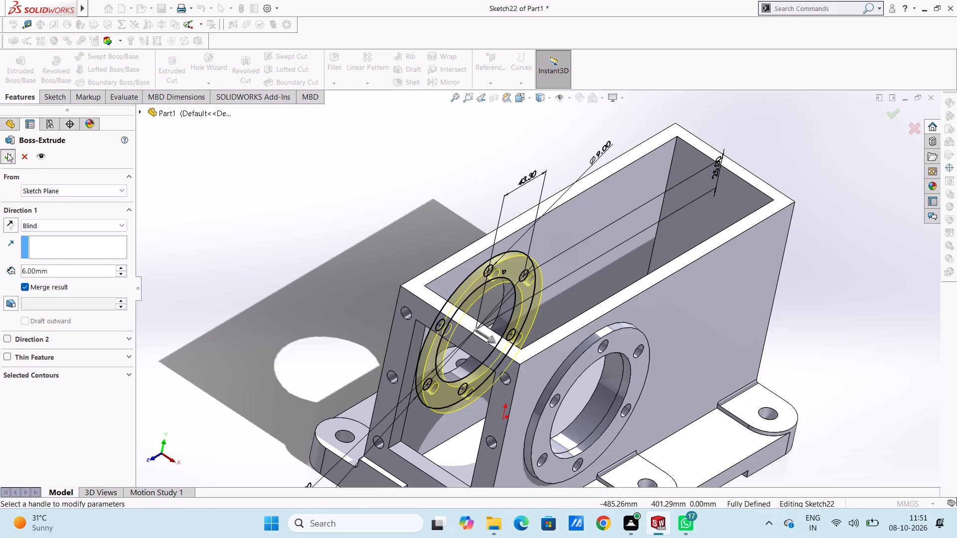
pyautogui.click(235, 206)
# Examine the inner-wall ring flanges and the side openings of the housing from several angles.
pyautogui.scroll(-1, 343, 230)
pyautogui.moveTo(343, 230); pyautogui.dragTo(387, 279, button='middle')
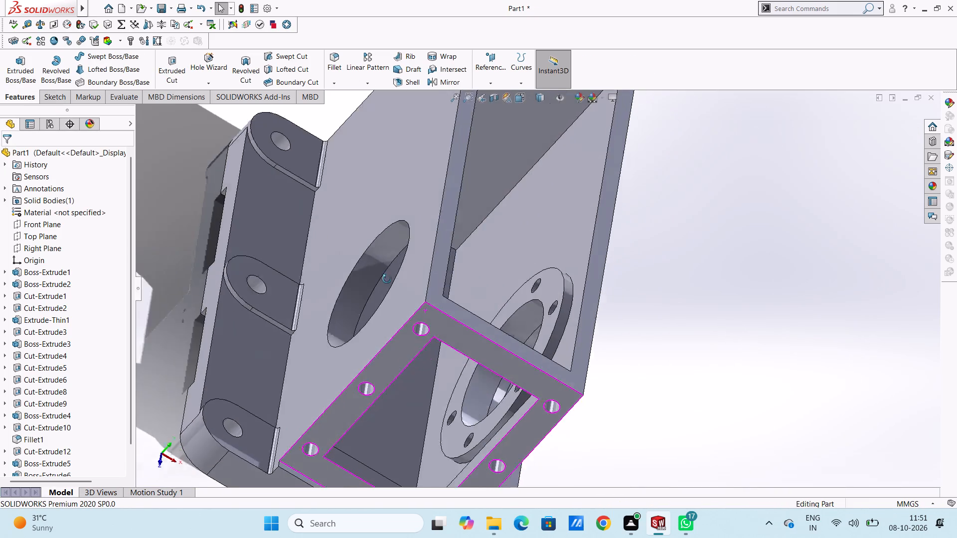
pyautogui.moveTo(387, 279); pyautogui.dragTo(383, 282, button='middle')
pyautogui.scroll(6, 346, 260)
pyautogui.moveTo(318, 289); pyautogui.dragTo(257, 272, button='middle')
pyautogui.moveTo(301, 324); pyautogui.dragTo(348, 367, button='middle')
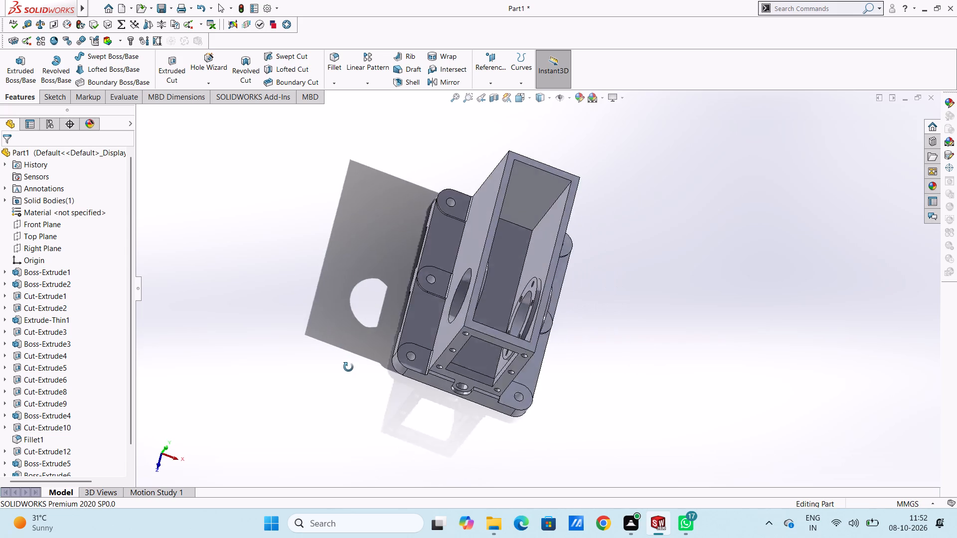
pyautogui.moveTo(348, 367); pyautogui.dragTo(326, 414, button='middle')
pyautogui.scroll(1, 328, 298)
pyautogui.moveTo(328, 302); pyautogui.dragTo(326, 297, button='middle')
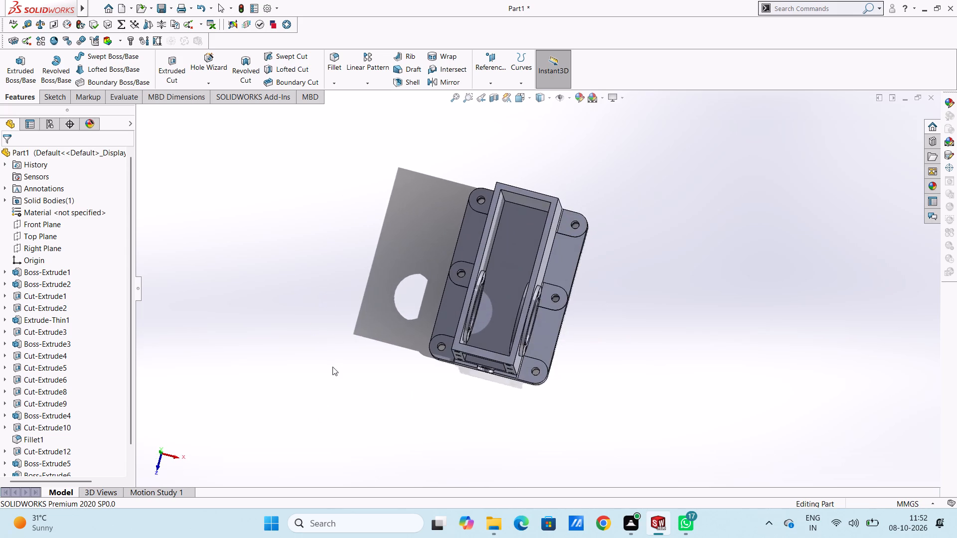
pyautogui.moveTo(332, 367); pyautogui.dragTo(368, 297, button='middle')
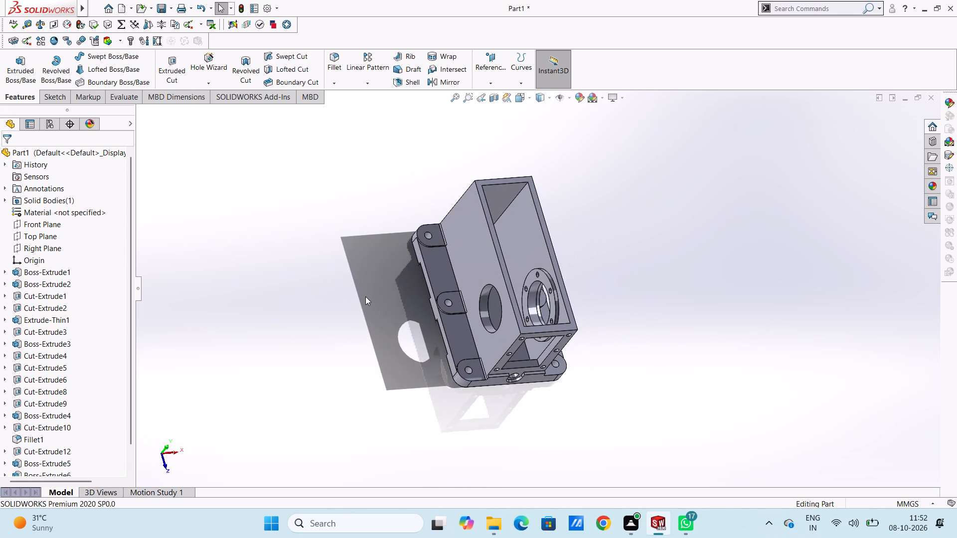
# On the housing's left outer wall, sketch three circles concentric with the opening, about 80, 111 and 149 mm in diameter.
pyautogui.hotkey('ctrl', '1')
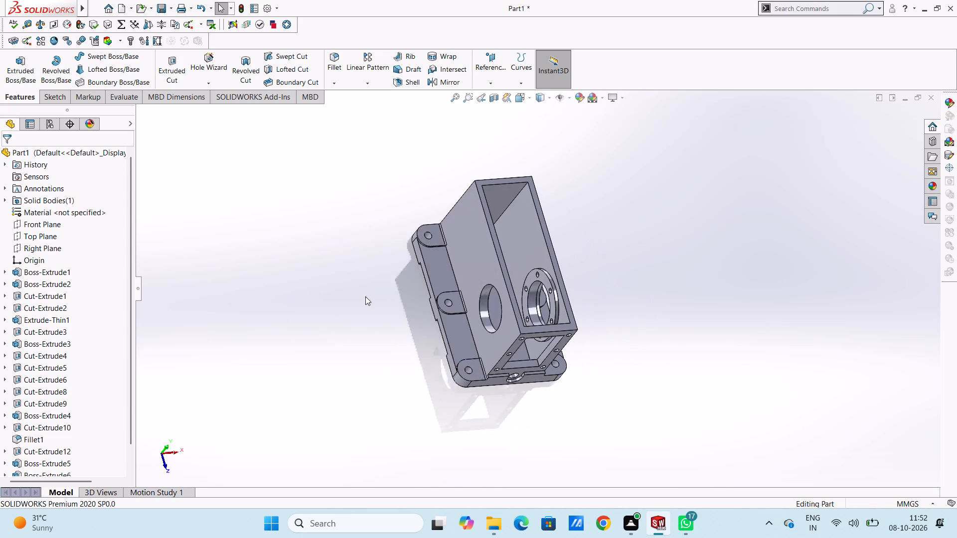
pyautogui.hotkey('ctrl', '3')
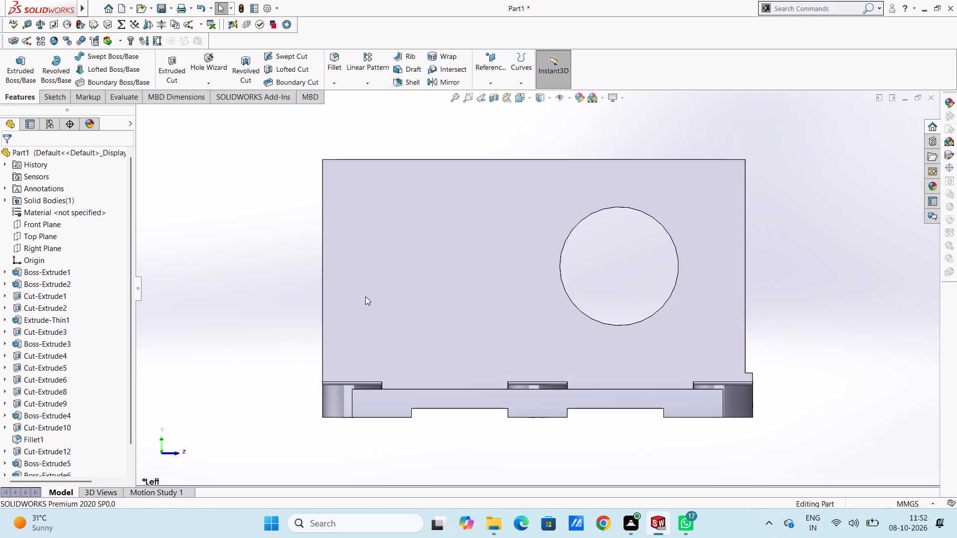
pyautogui.click(516, 274)
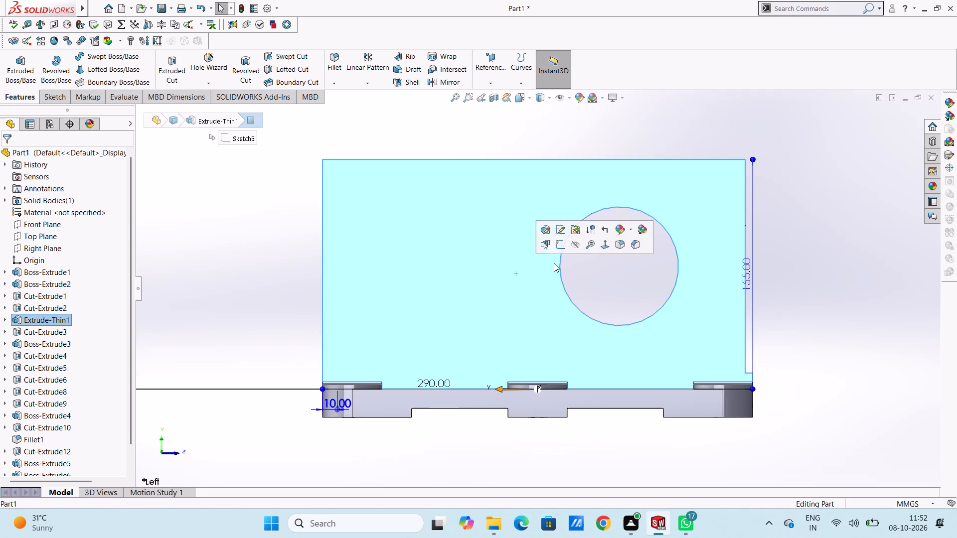
pyautogui.click(558, 247)
pyautogui.click(642, 249)
pyautogui.scroll(2, 640, 249)
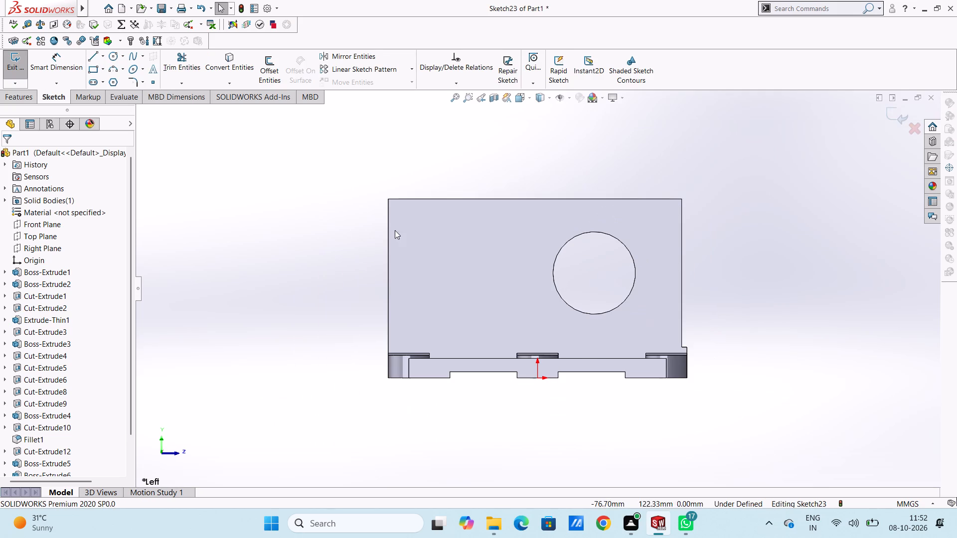
pyautogui.click(113, 53)
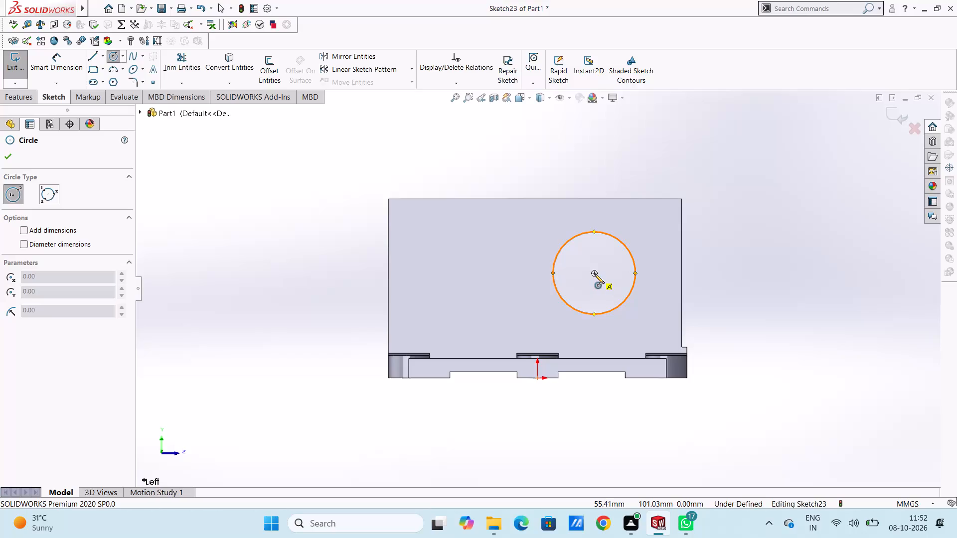
pyautogui.click(594, 273)
pyautogui.click(620, 240)
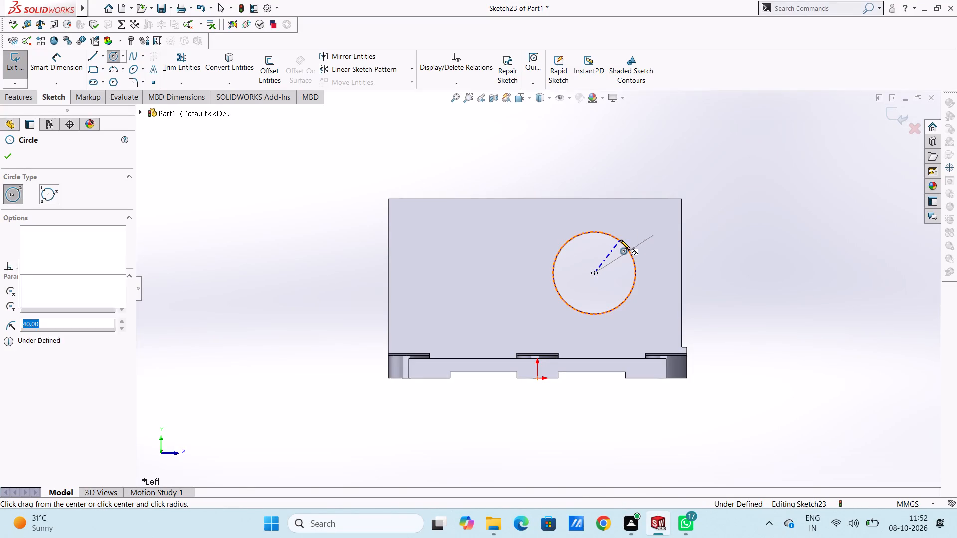
pyautogui.click(594, 273)
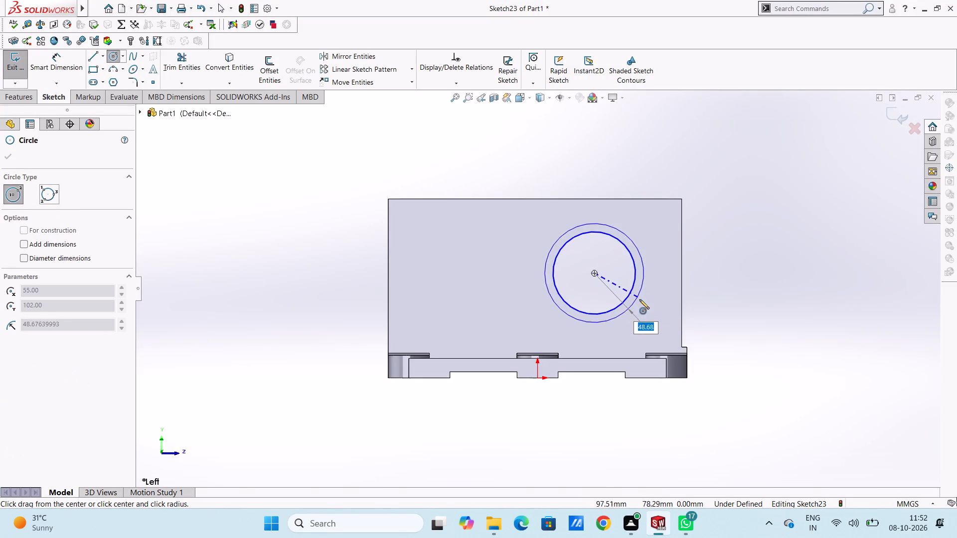
pyautogui.click(643, 303)
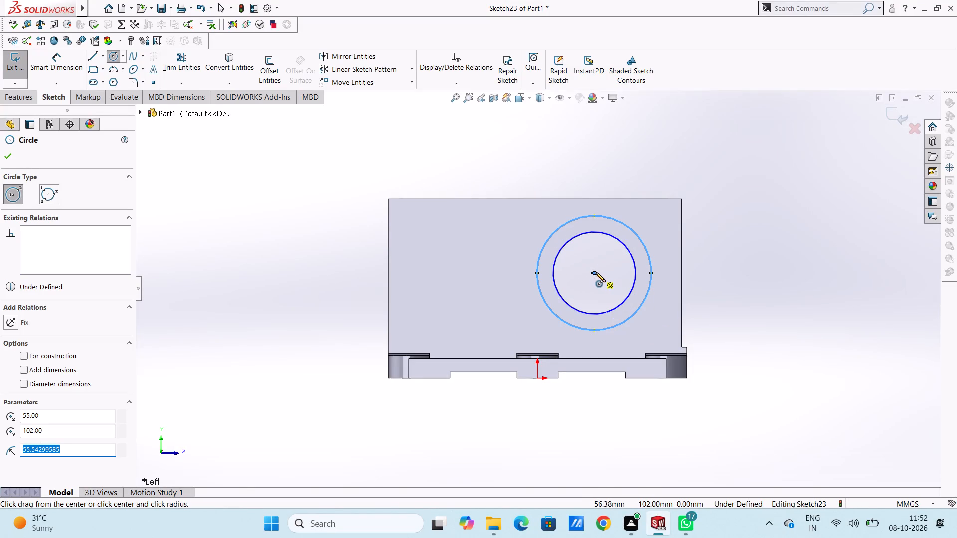
pyautogui.click(595, 272)
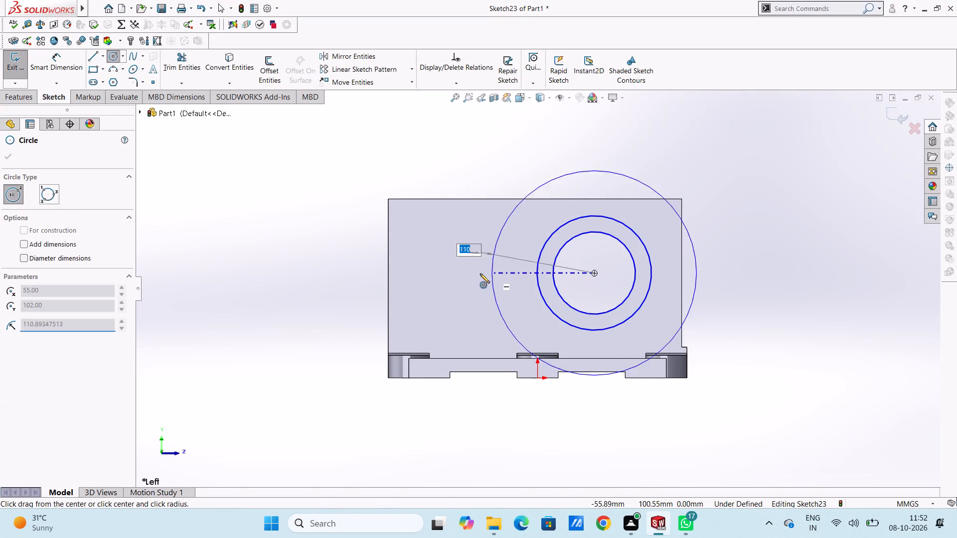
pyautogui.click(518, 267)
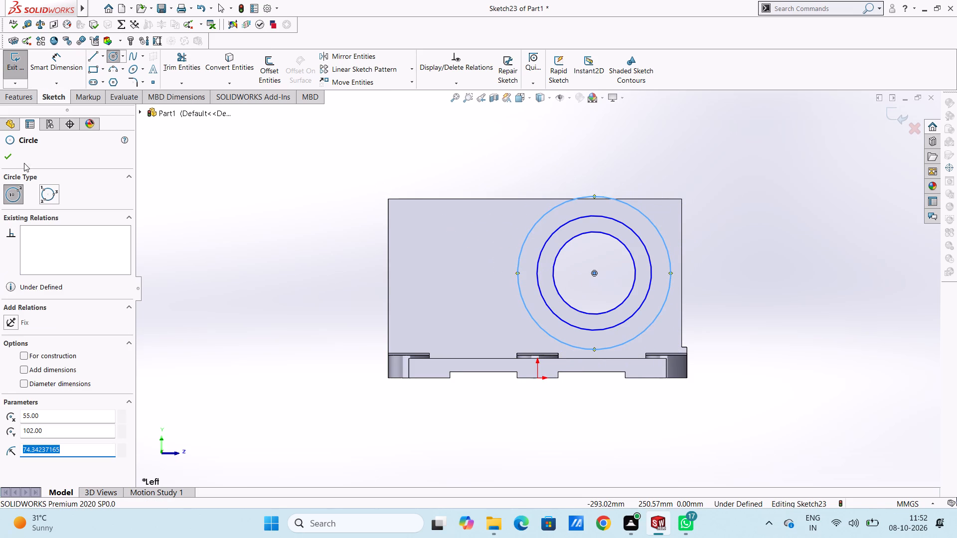
pyautogui.click(14, 157)
# Dimension the innermost circle's diameter.
pyautogui.click(73, 62)
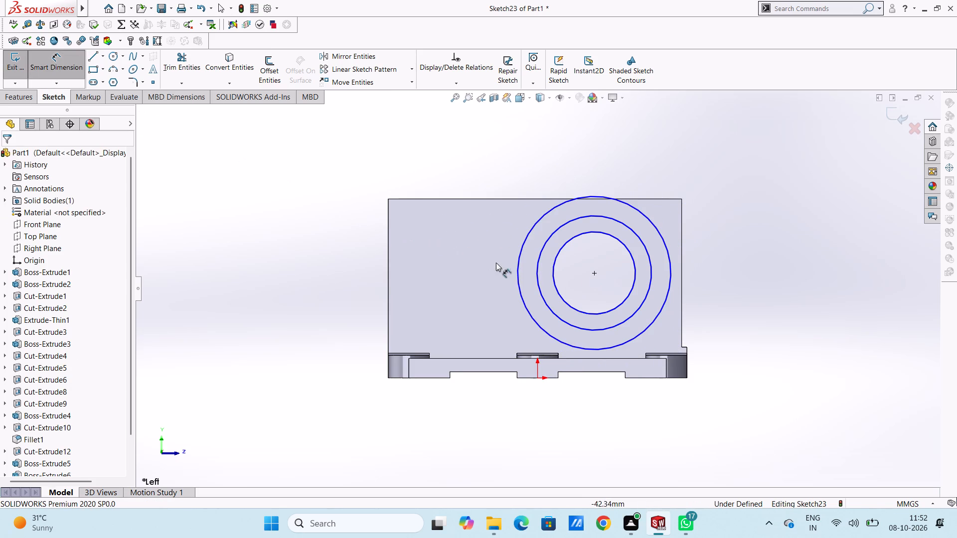
pyautogui.click(554, 291)
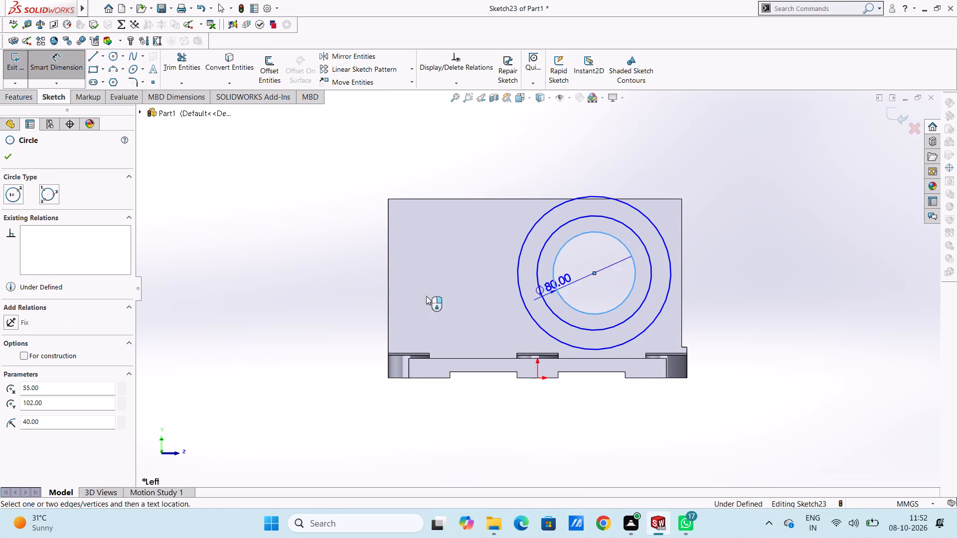
pyautogui.click(290, 347)
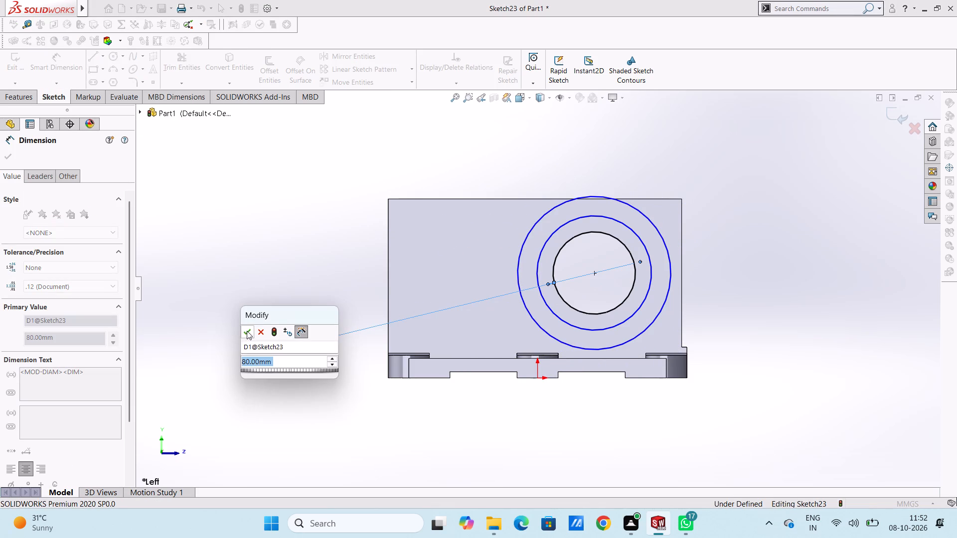
pyautogui.click(247, 331)
pyautogui.click(280, 296)
# Dimension the middle circle's diameter as 100 mm.
pyautogui.click(537, 271)
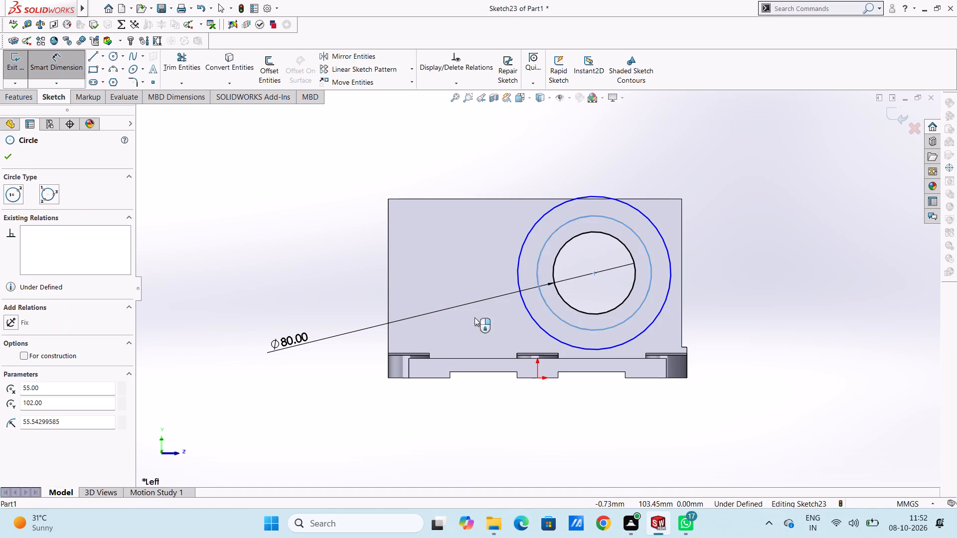
pyautogui.click(301, 396)
pyautogui.write('100')
pyautogui.press('Return')
pyautogui.click(328, 266)
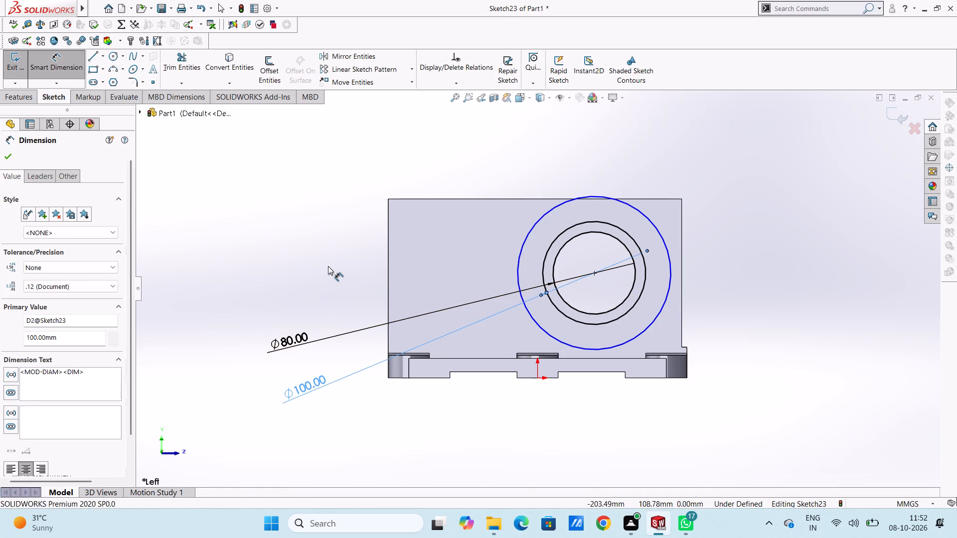
# Dimension the outermost circle's diameter as 120 mm.
pyautogui.click(664, 309)
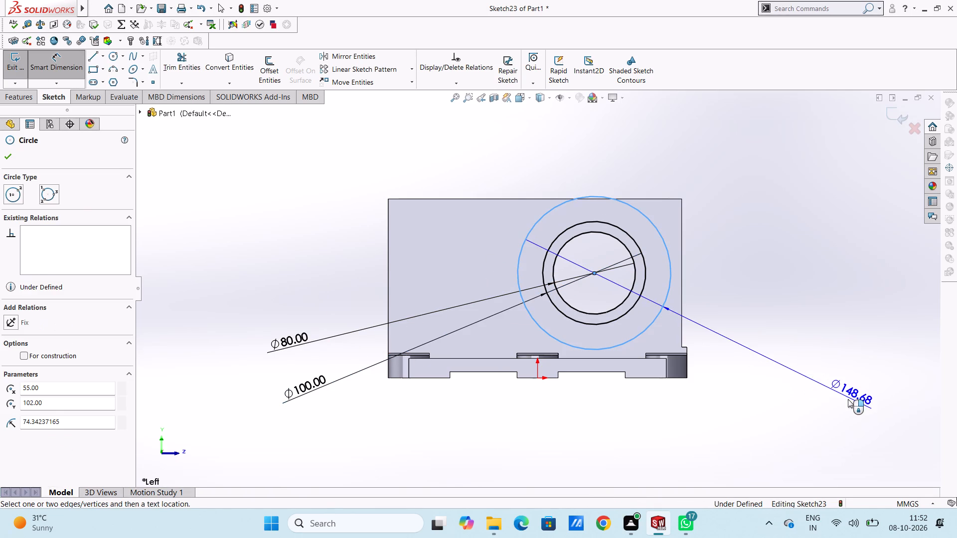
pyautogui.click(848, 400)
pyautogui.write('120')
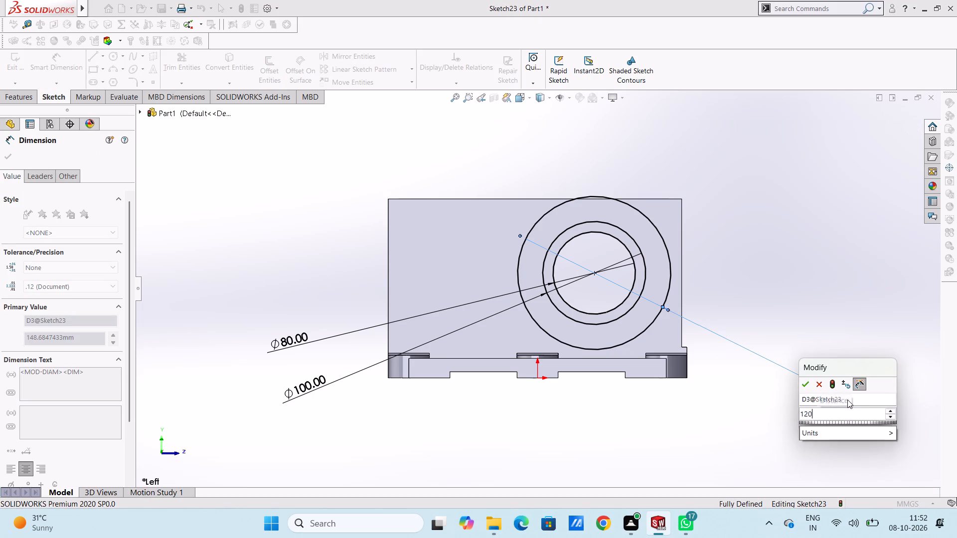
pyautogui.press('Return')
pyautogui.click(695, 210)
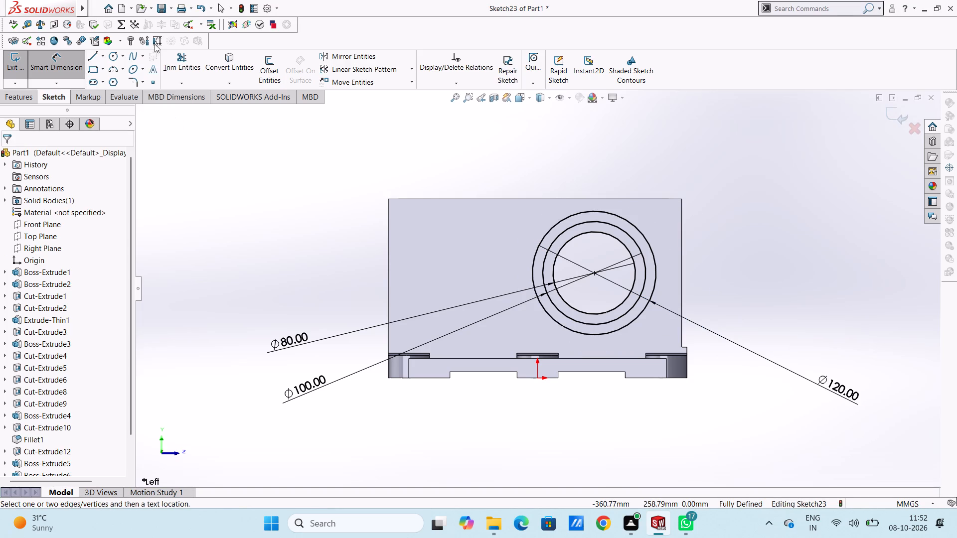
# Sketch a small hole circle about 10 mm in diameter, centred on the top point of the 100 mm circle.
pyautogui.click(110, 58)
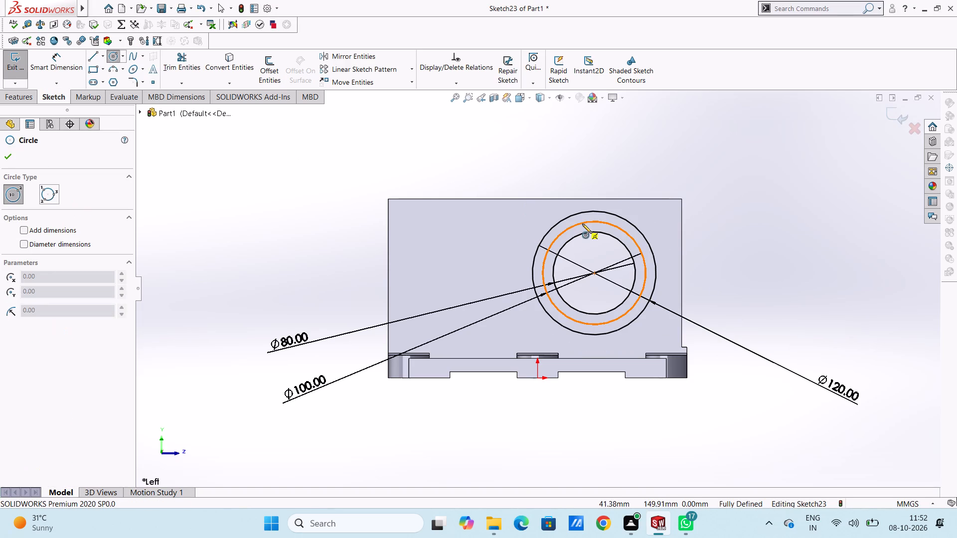
pyautogui.click(594, 222)
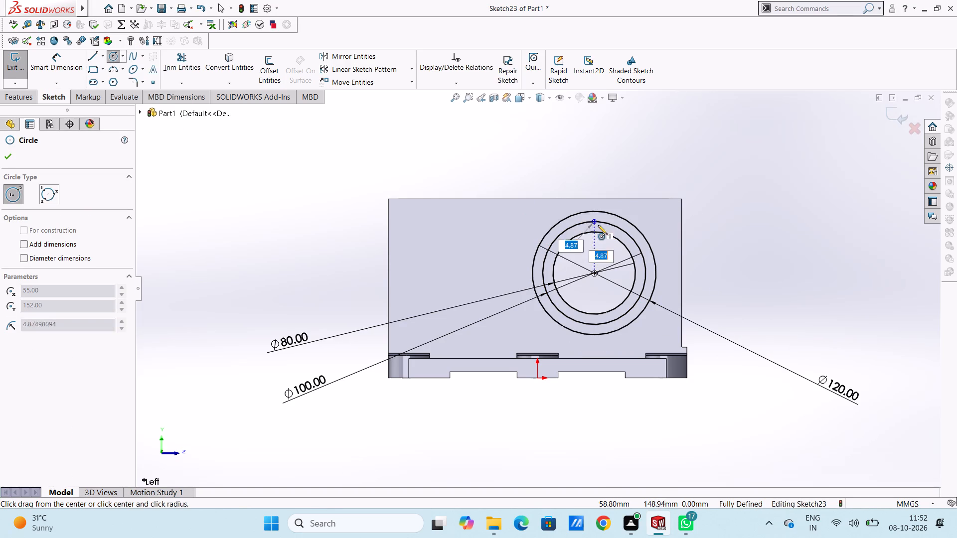
pyautogui.click(598, 225)
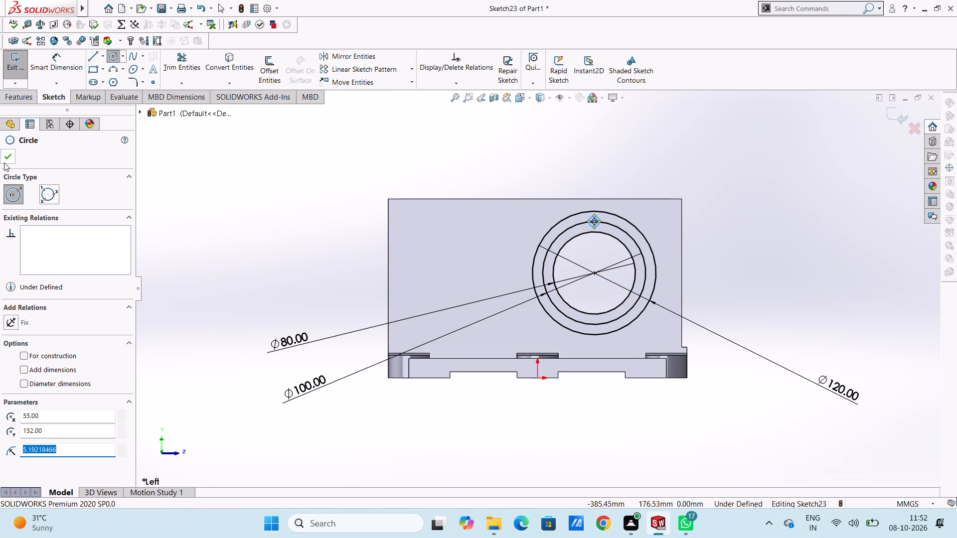
pyautogui.click(4, 161)
# Dimension the small hole circle's diameter as 9 mm.
pyautogui.click(64, 59)
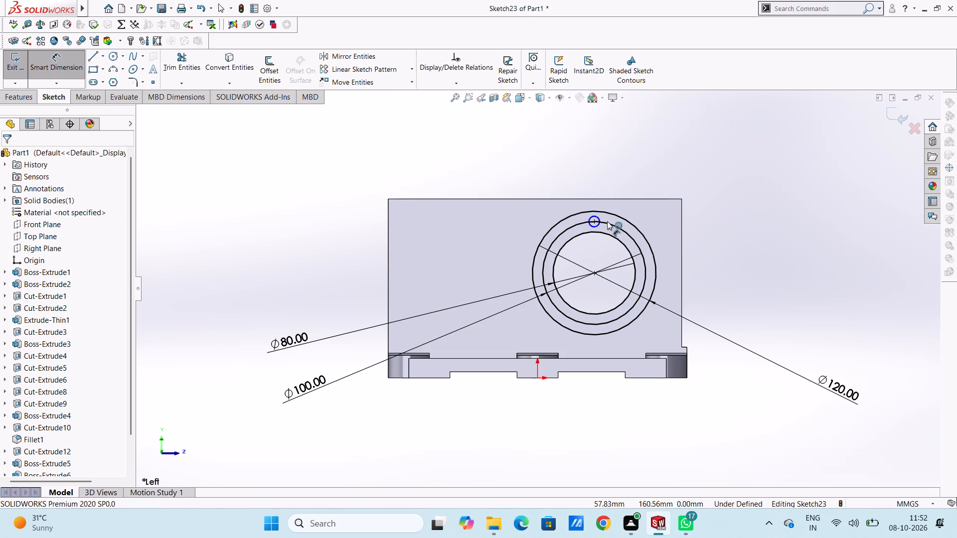
pyautogui.click(599, 216)
pyautogui.click(763, 158)
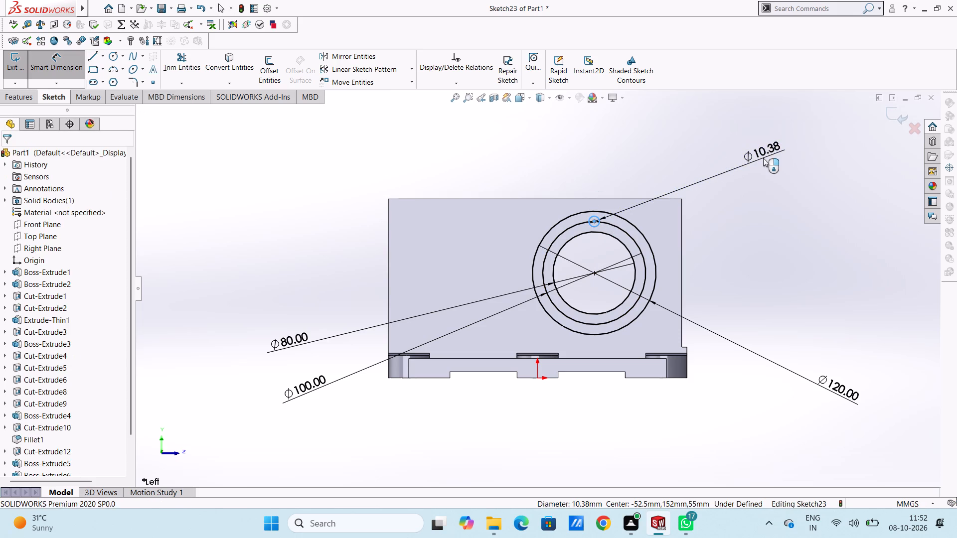
pyautogui.press('9')
pyautogui.press('Return')
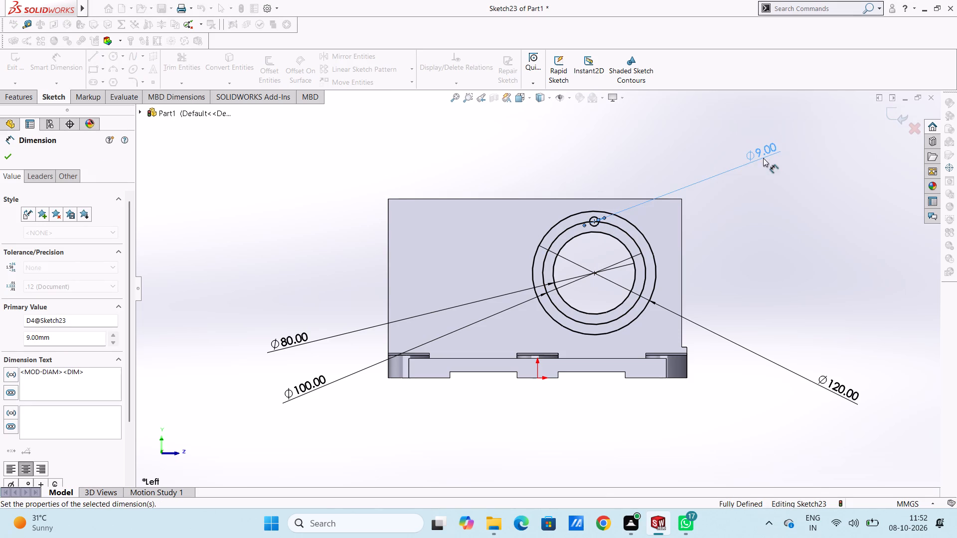
pyautogui.click(767, 223)
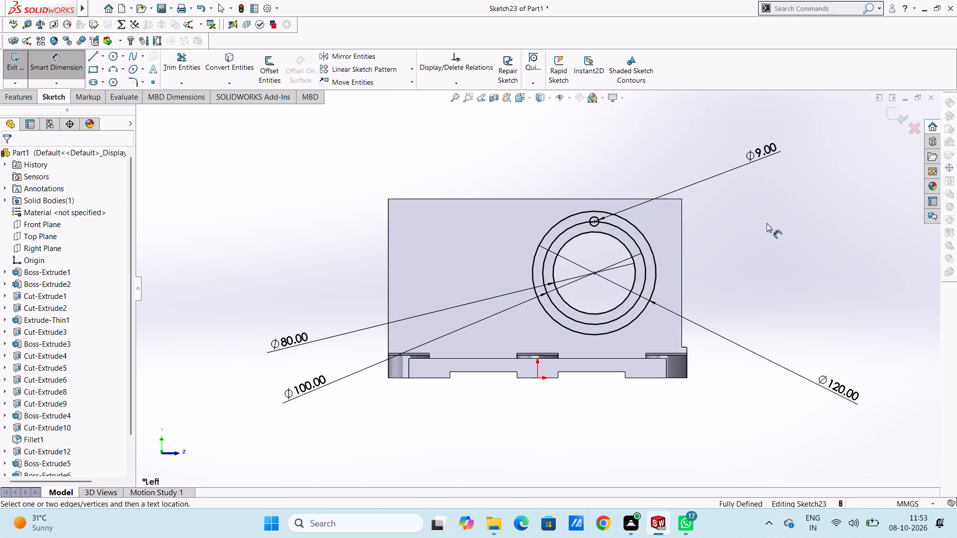
pyautogui.press('Escape')
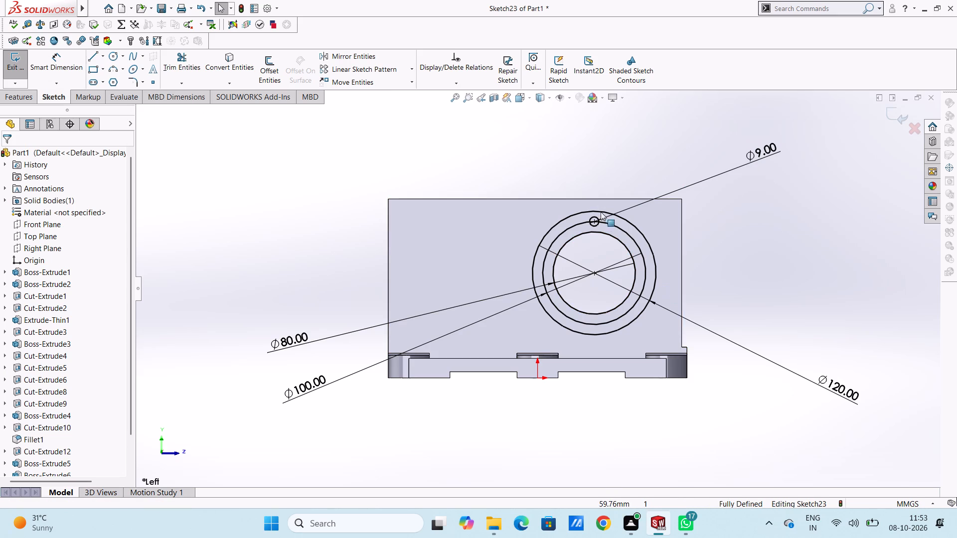
# Circular-pattern the 9 mm circle into six equally spaced instances over 360° about the centre of the concentric circles.
pyautogui.click(597, 227)
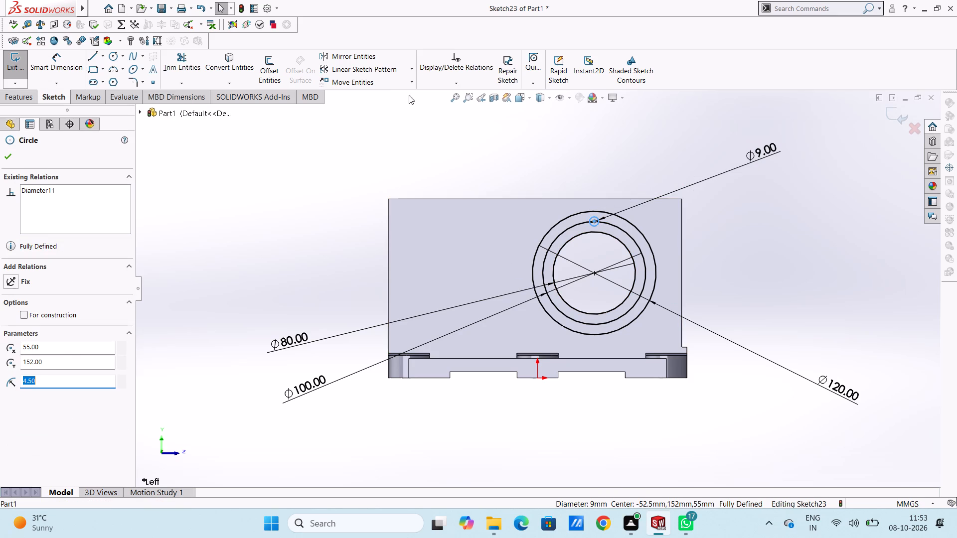
pyautogui.click(412, 72)
pyautogui.click(411, 96)
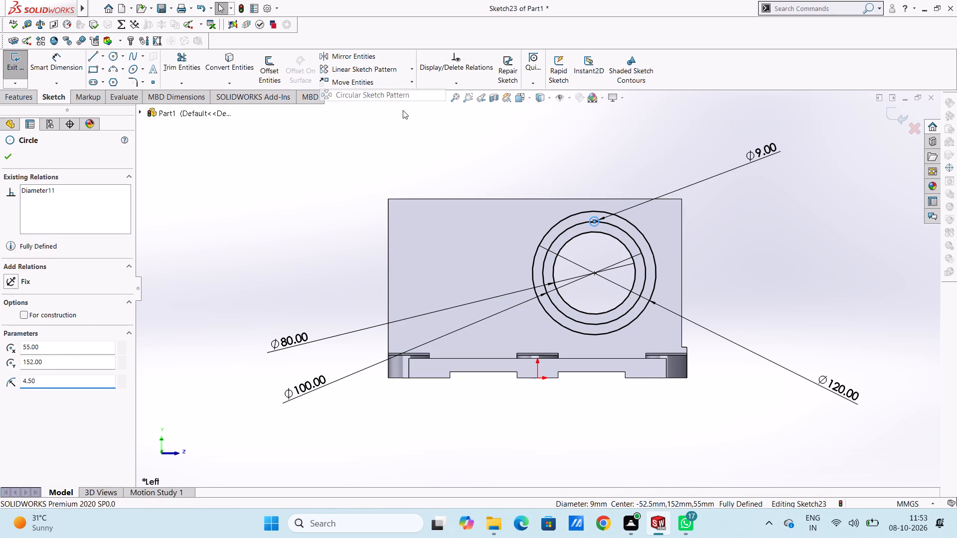
pyautogui.rightClick(109, 188)
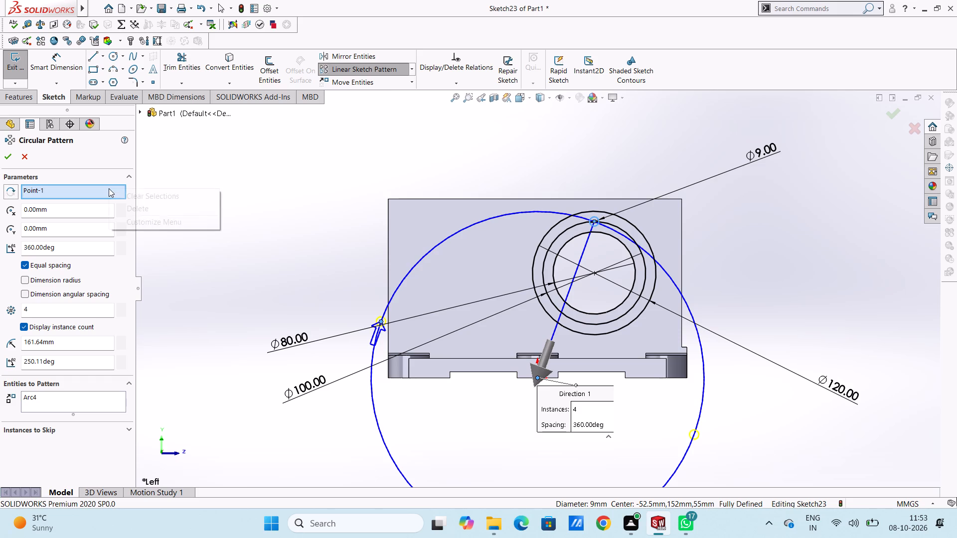
pyautogui.click(144, 208)
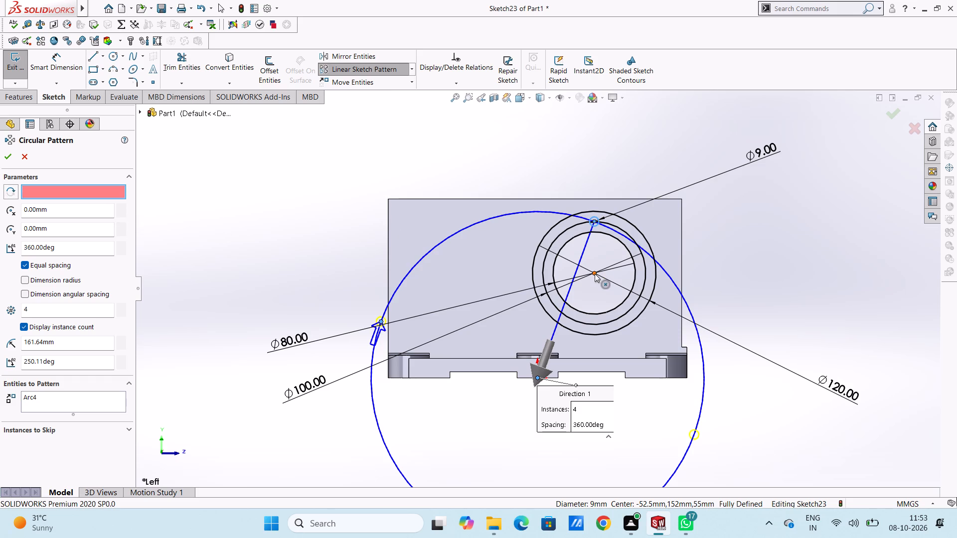
pyautogui.click(595, 273)
pyautogui.doubleClick(83, 312)
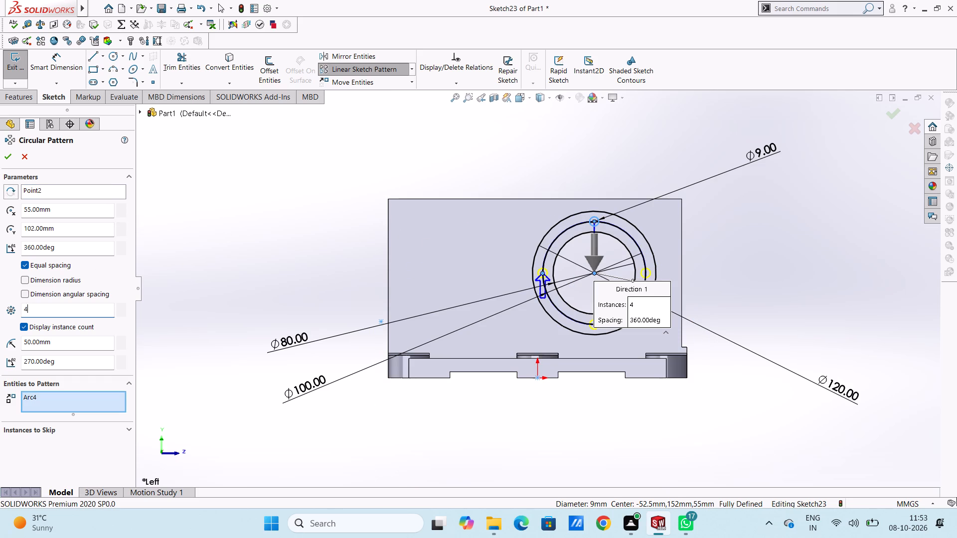
pyautogui.press('6')
pyautogui.press('Return')
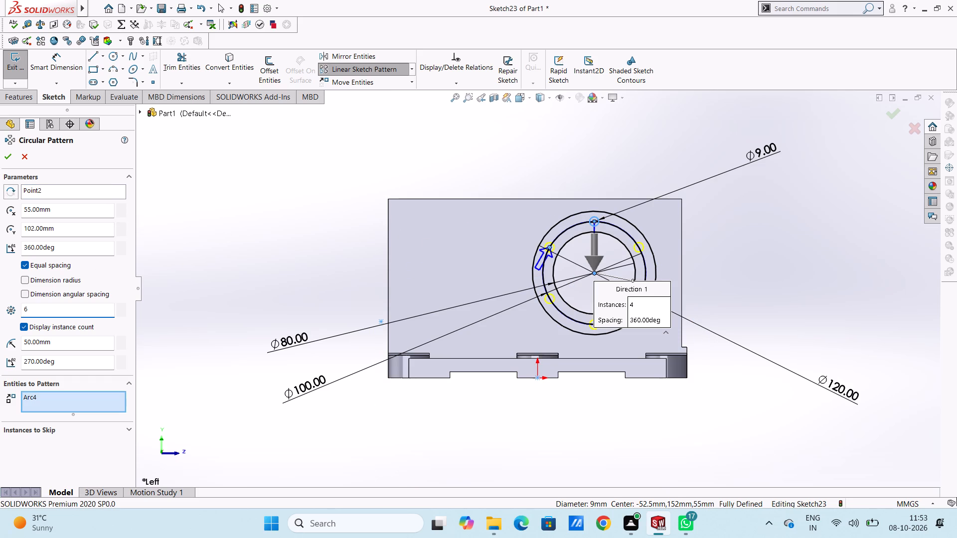
pyautogui.click(246, 219)
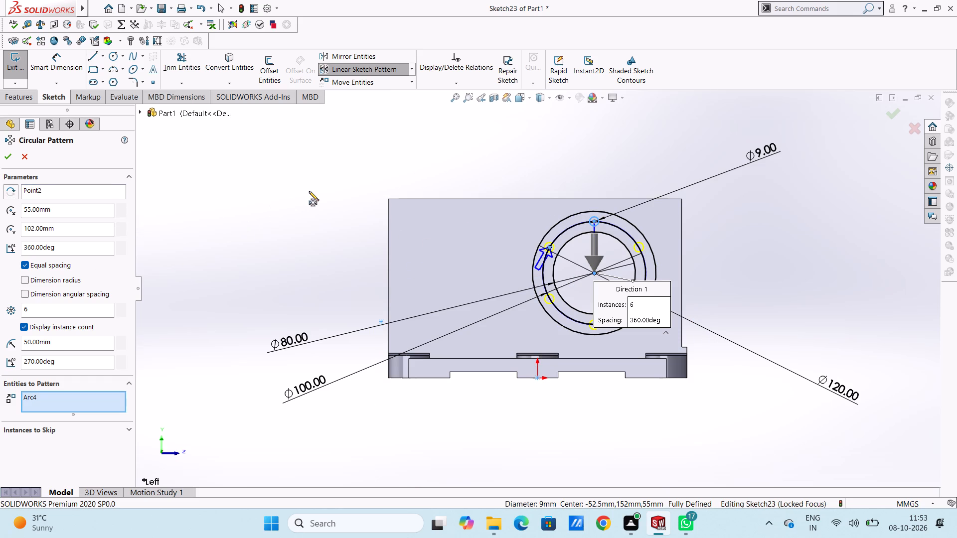
pyautogui.click(8, 154)
pyautogui.click(184, 197)
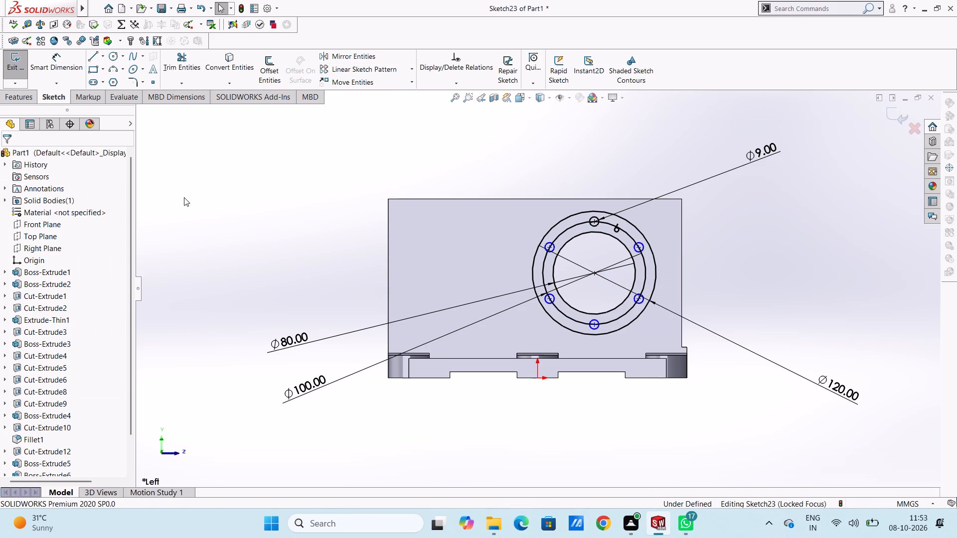
# Delete the 100 mm circle that runs through the hole centres from the sketch.
pyautogui.click(563, 234)
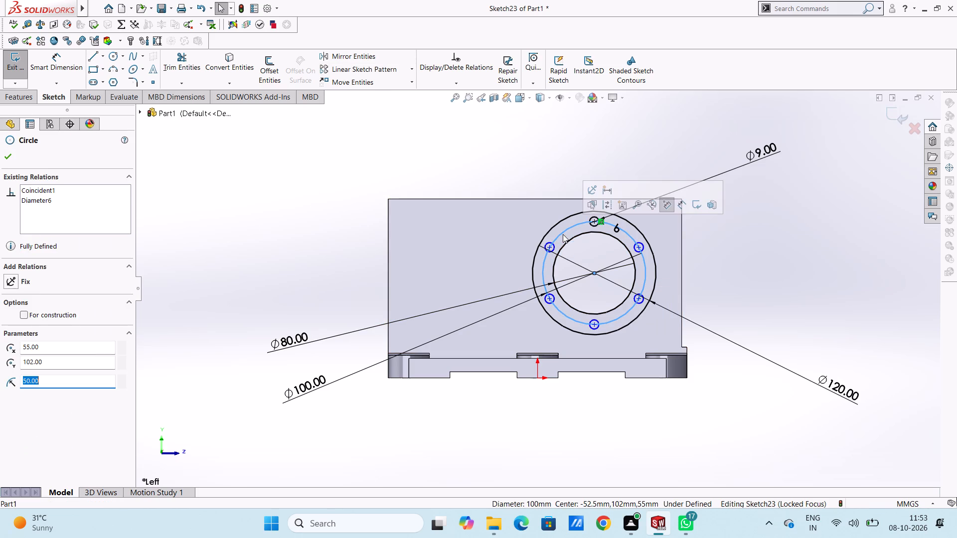
pyautogui.press('Delete')
pyautogui.click(413, 260)
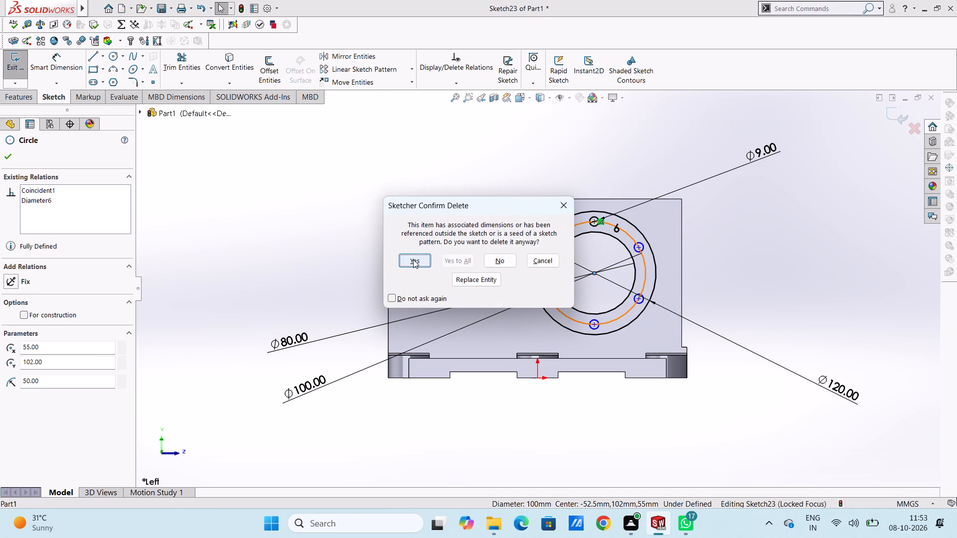
pyautogui.click(323, 211)
# Dimension the vertical distance from the ring's centre to the centre of the top hole.
pyautogui.click(62, 63)
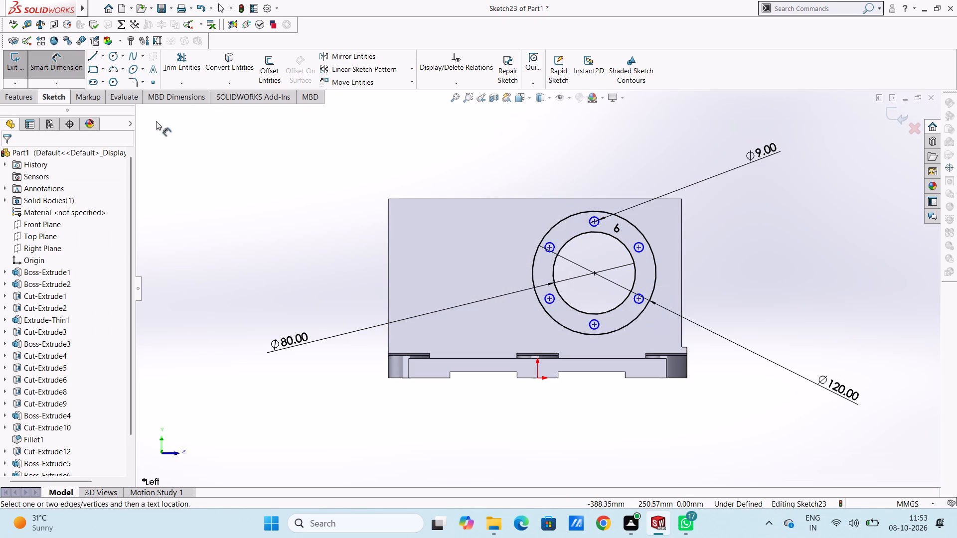
pyautogui.click(595, 273)
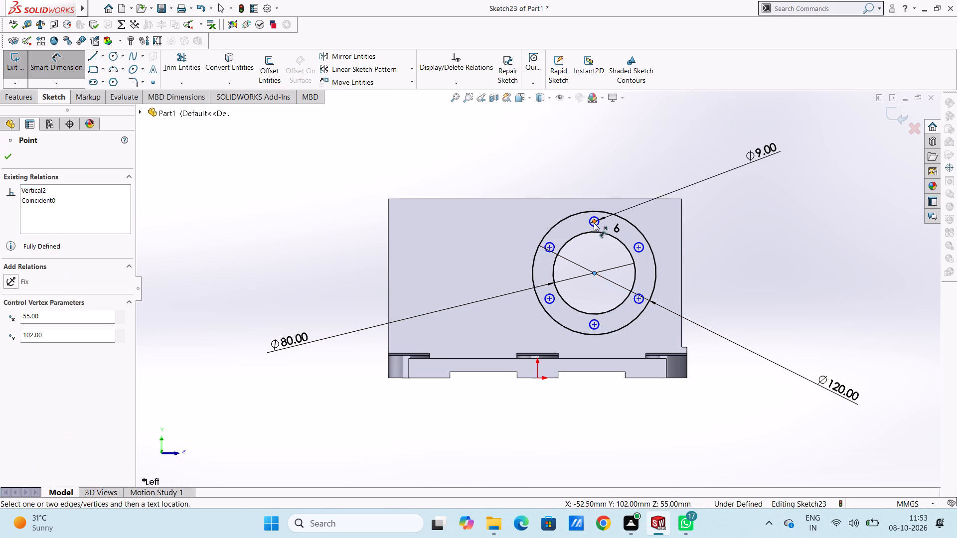
pyautogui.click(594, 222)
pyautogui.click(872, 243)
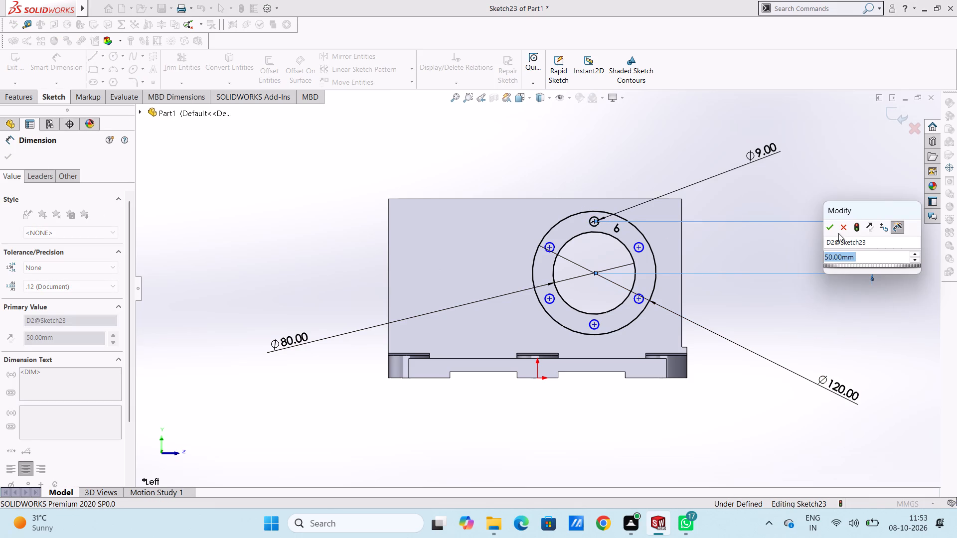
pyautogui.click(833, 230)
pyautogui.click(787, 250)
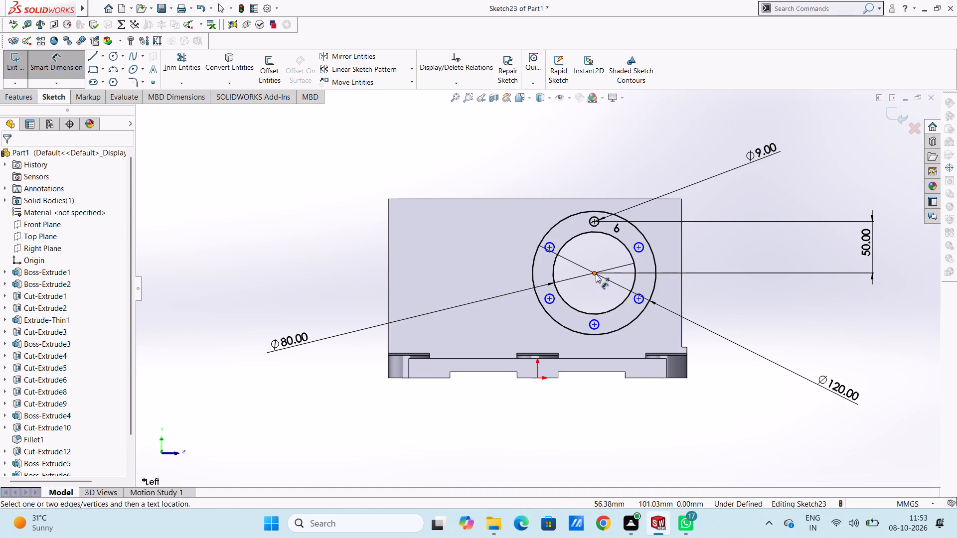
# Dimension the vertical distance from the ring's centre to the centre of the upper-right hole.
pyautogui.click(596, 274)
pyautogui.click(638, 249)
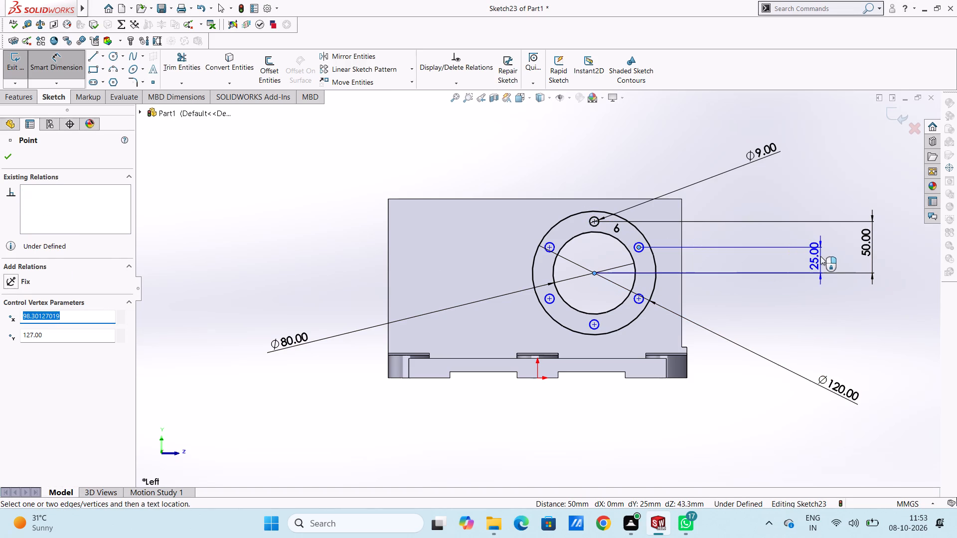
pyautogui.click(820, 256)
pyautogui.click(781, 244)
pyautogui.click(760, 233)
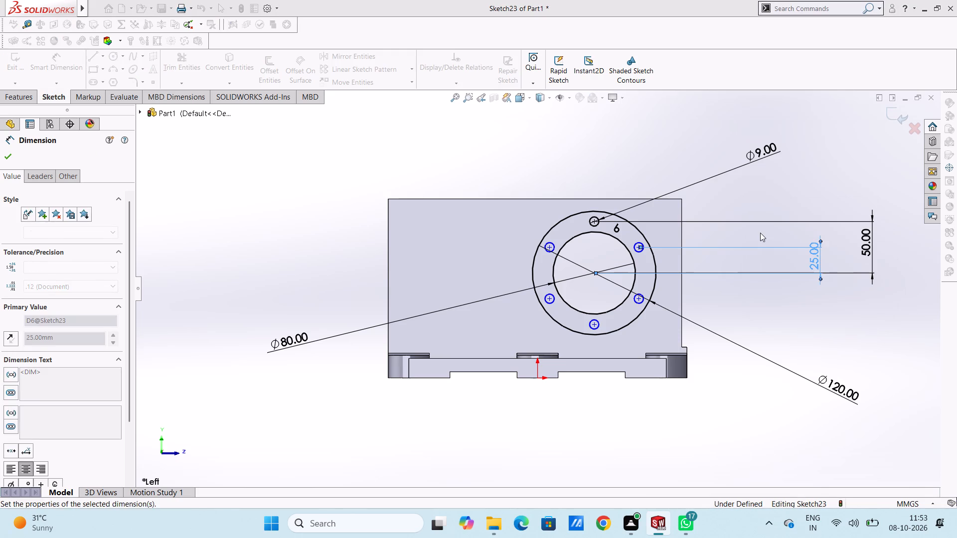
# Dimension the aligned, straight-line distance from the ring's centre to the centre of the upper-right hole.
pyautogui.click(595, 275)
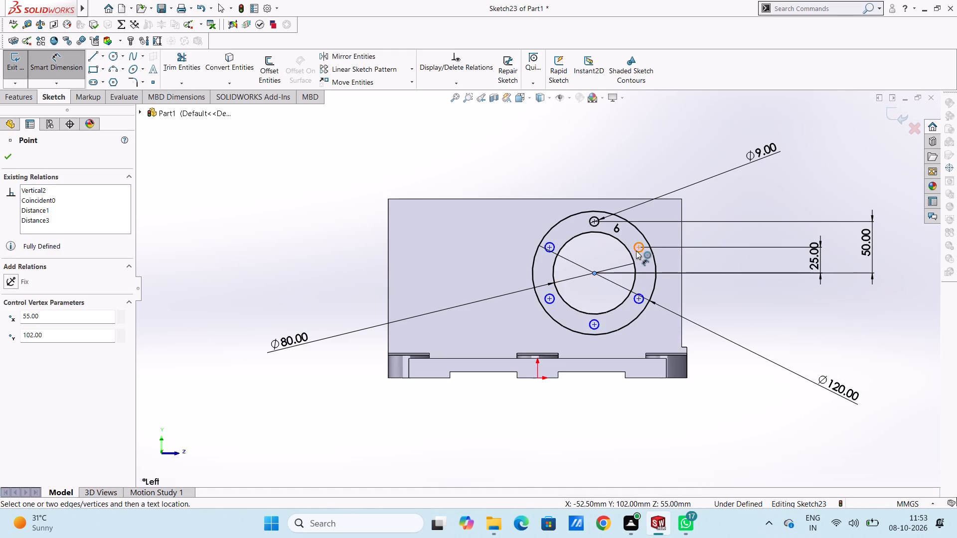
pyautogui.click(639, 249)
pyautogui.click(639, 135)
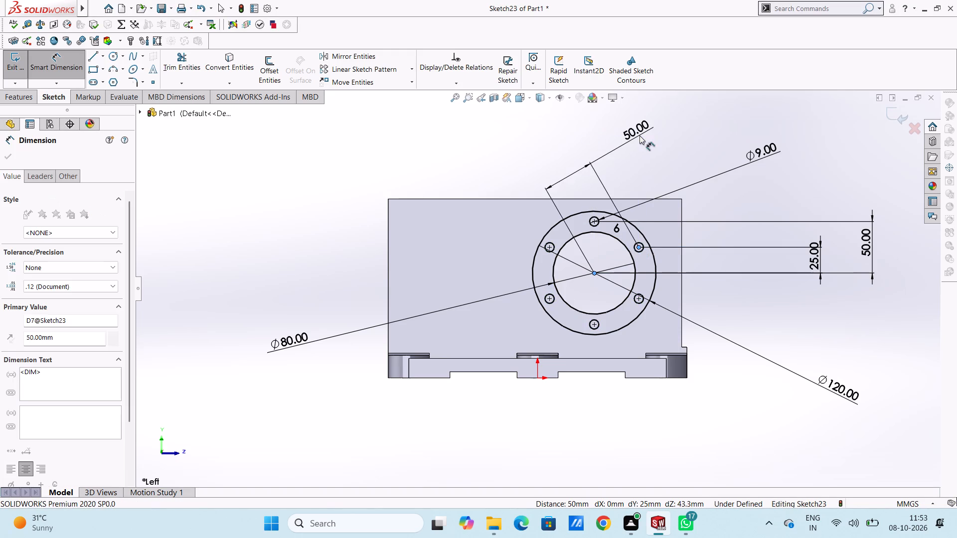
pyautogui.click(601, 120)
pyautogui.click(577, 132)
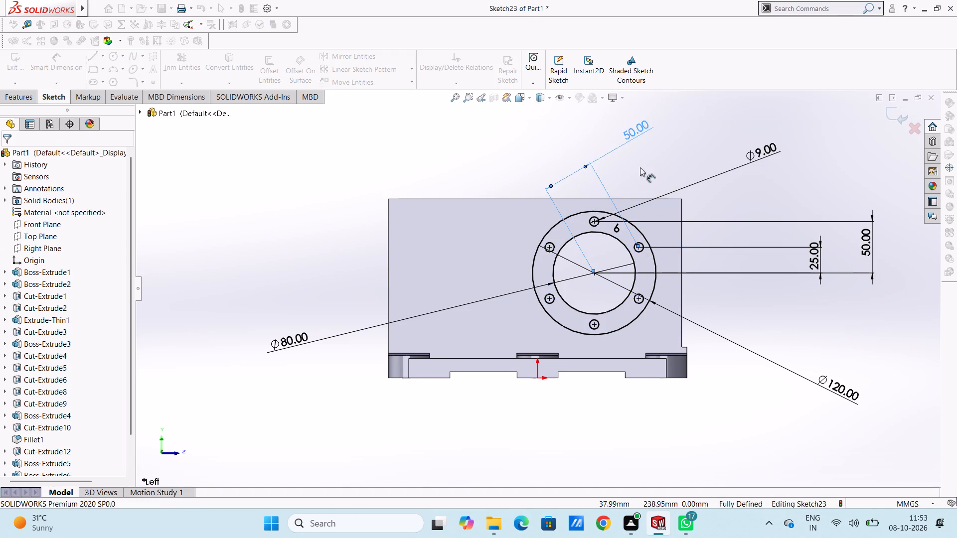
# Extrude the six-hole ring sketch 6 mm outward from the left outer wall, merged, with a 5° inward draft.
pyautogui.moveTo(694, 147); pyautogui.dragTo(629, 266, button='middle')
pyautogui.scroll(3, 622, 261)
pyautogui.moveTo(656, 226); pyautogui.dragTo(654, 232, button='middle')
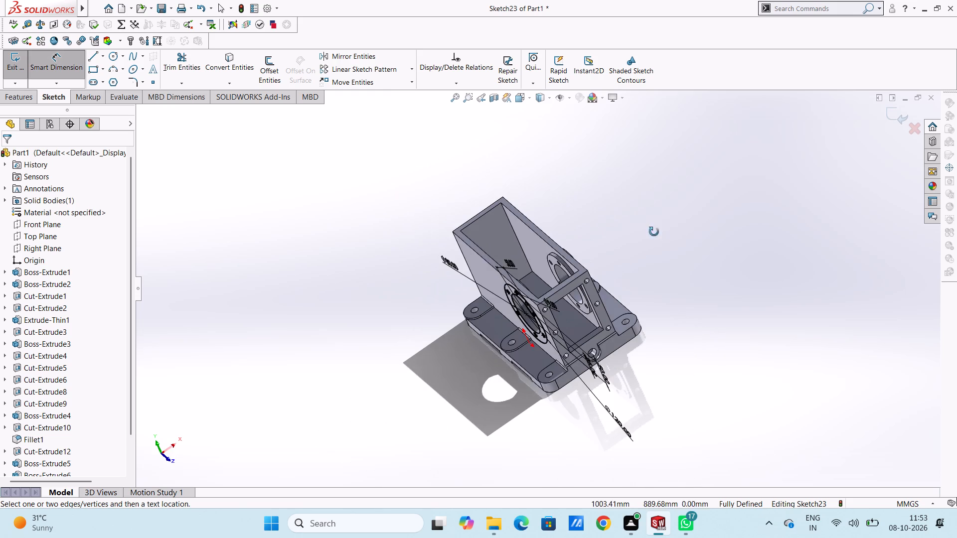
pyautogui.moveTo(654, 232); pyautogui.dragTo(654, 272, button='middle')
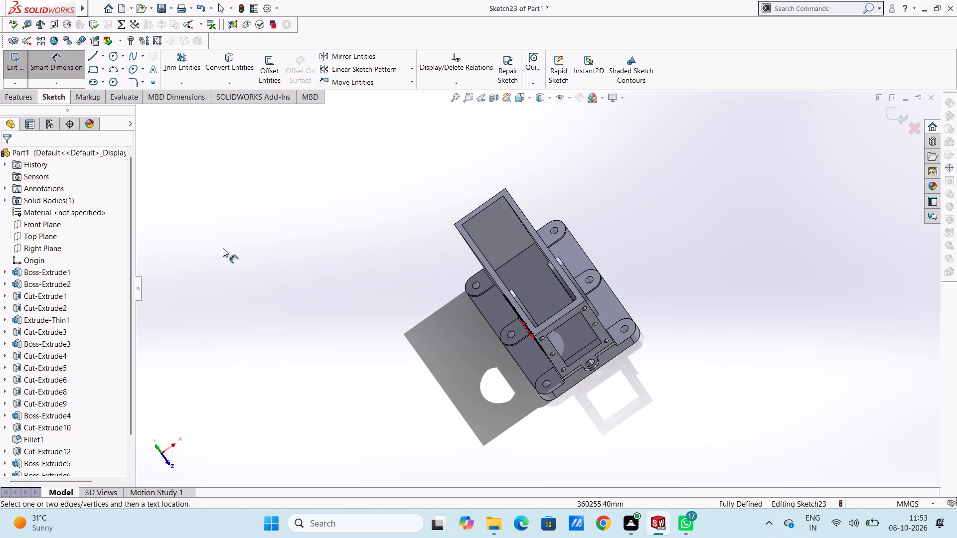
pyautogui.click(61, 66)
pyautogui.click(23, 95)
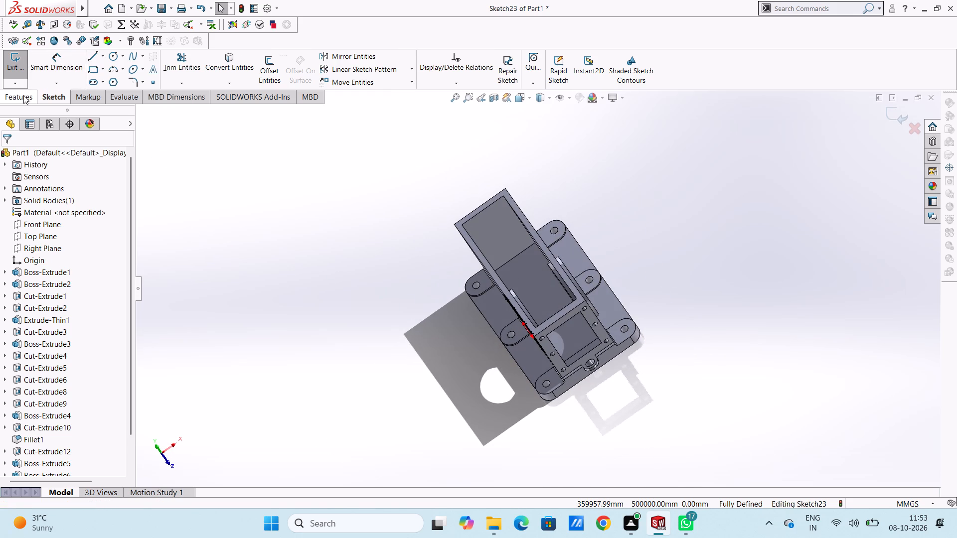
pyautogui.click(20, 61)
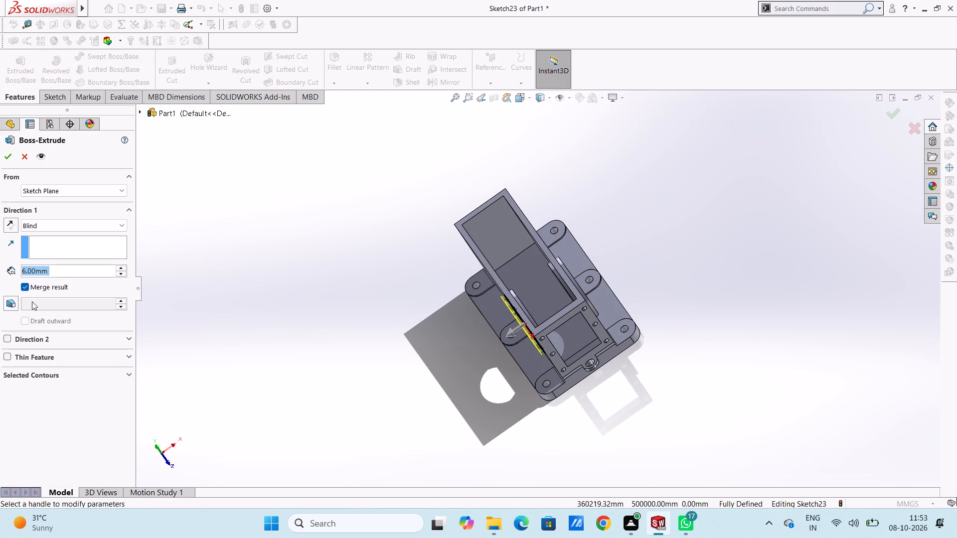
pyautogui.click(8, 303)
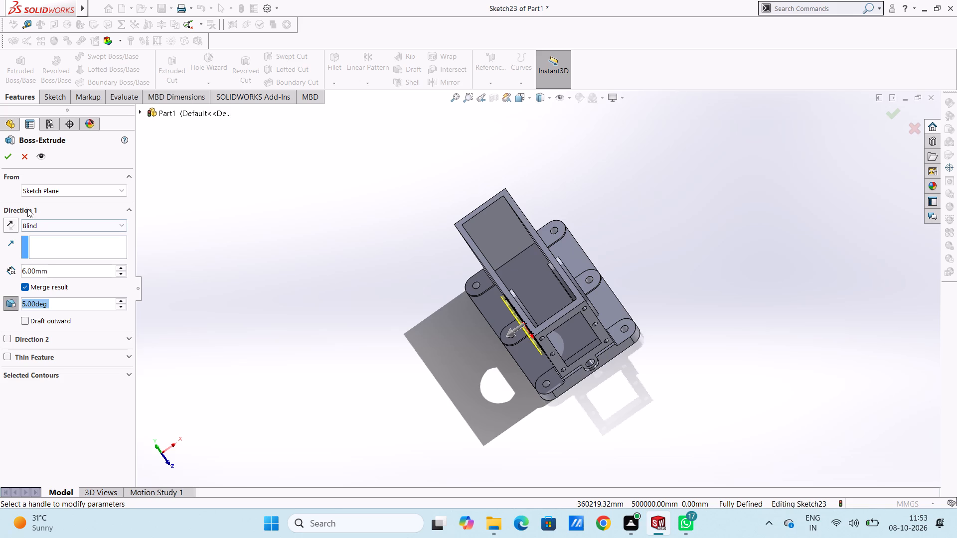
pyautogui.click(7, 159)
pyautogui.click(265, 264)
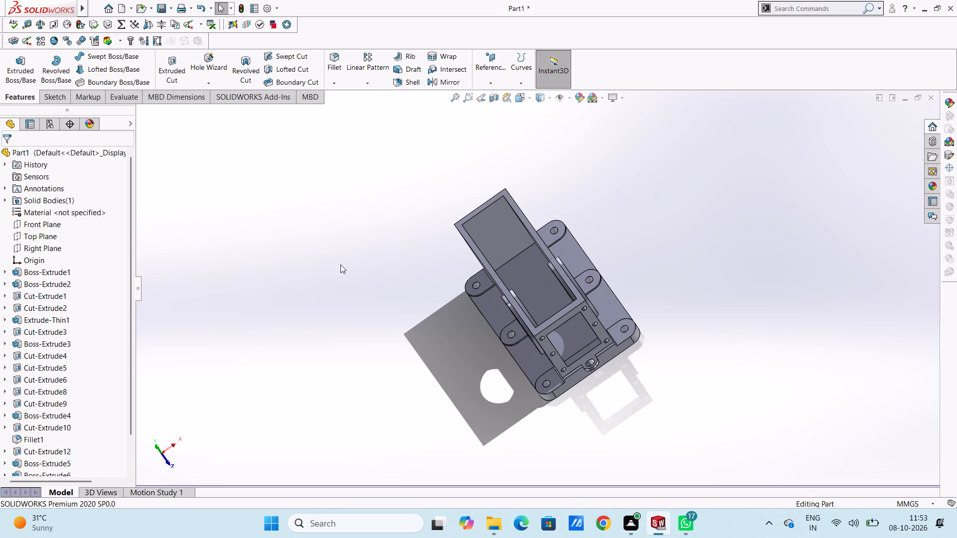
# Examine the ring flanges on both side walls and the housing's open top from isometric, top and rotated views.
pyautogui.moveTo(342, 269); pyautogui.dragTo(388, 234, button='middle')
pyautogui.scroll(1, 358, 343)
pyautogui.moveTo(354, 355); pyautogui.dragTo(299, 297, button='middle')
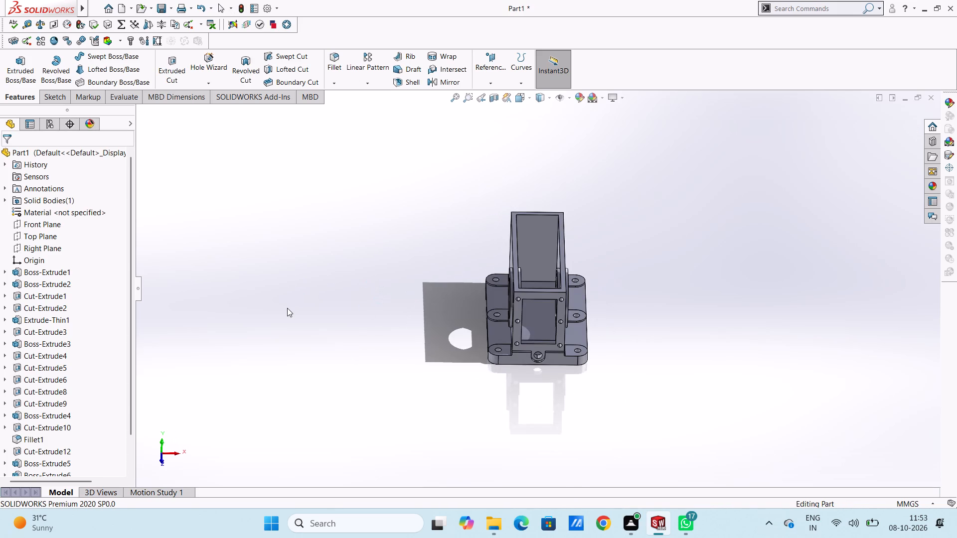
pyautogui.hotkey('ctrl', '7')
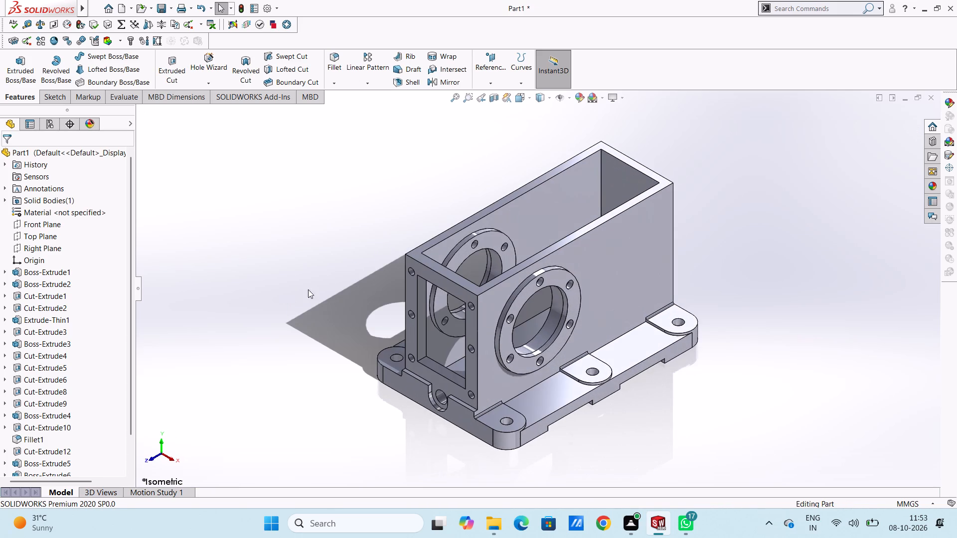
pyautogui.scroll(3, 330, 271)
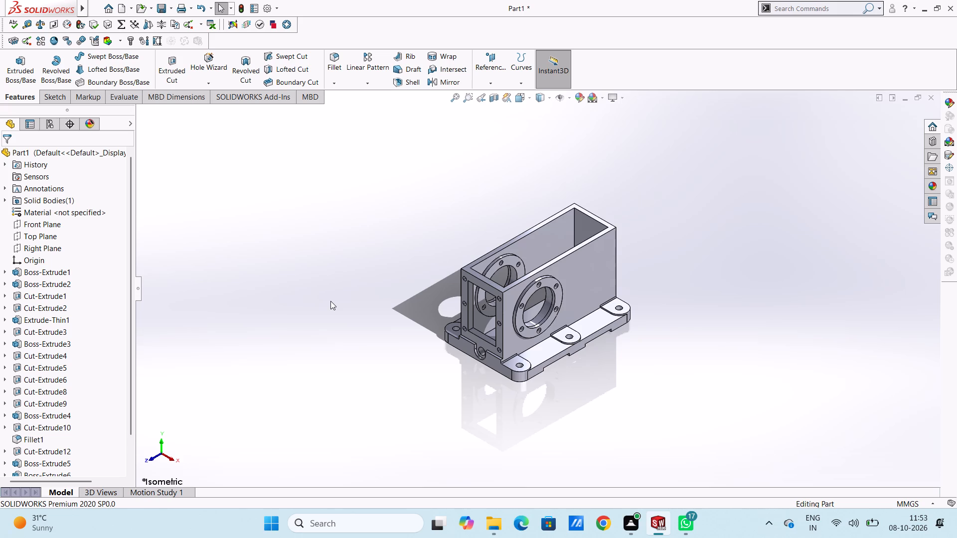
pyautogui.moveTo(331, 302); pyautogui.dragTo(356, 299, button='middle')
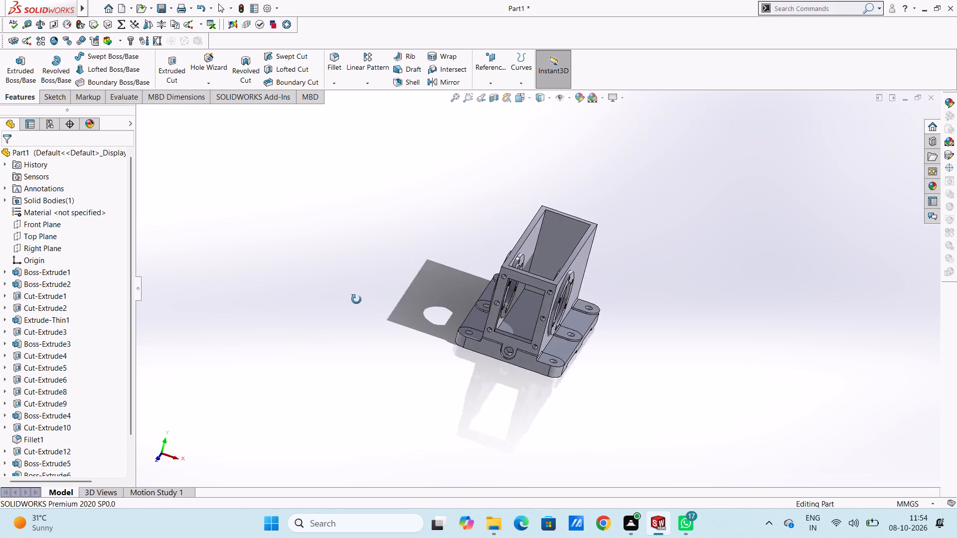
pyautogui.moveTo(356, 299); pyautogui.dragTo(281, 291, button='middle')
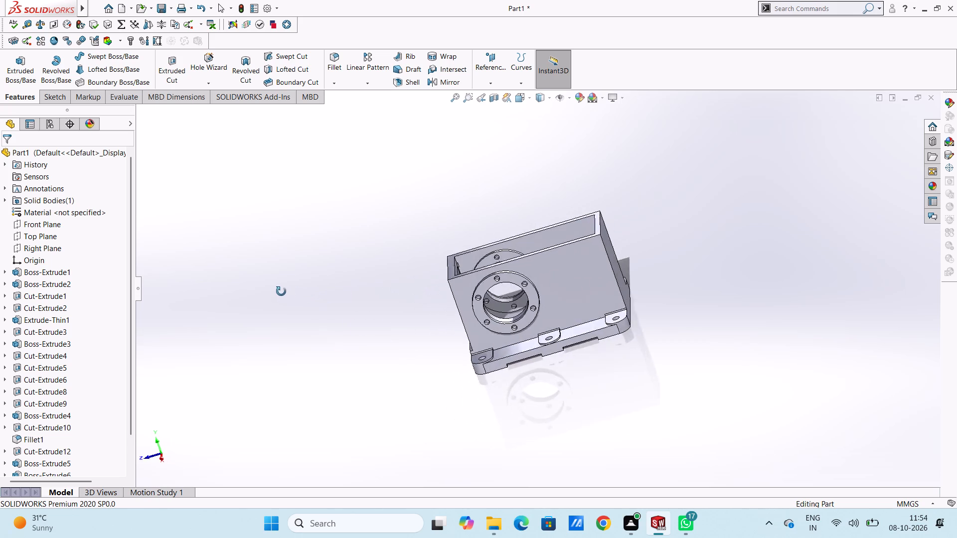
pyautogui.moveTo(281, 291); pyautogui.dragTo(354, 325, button='middle')
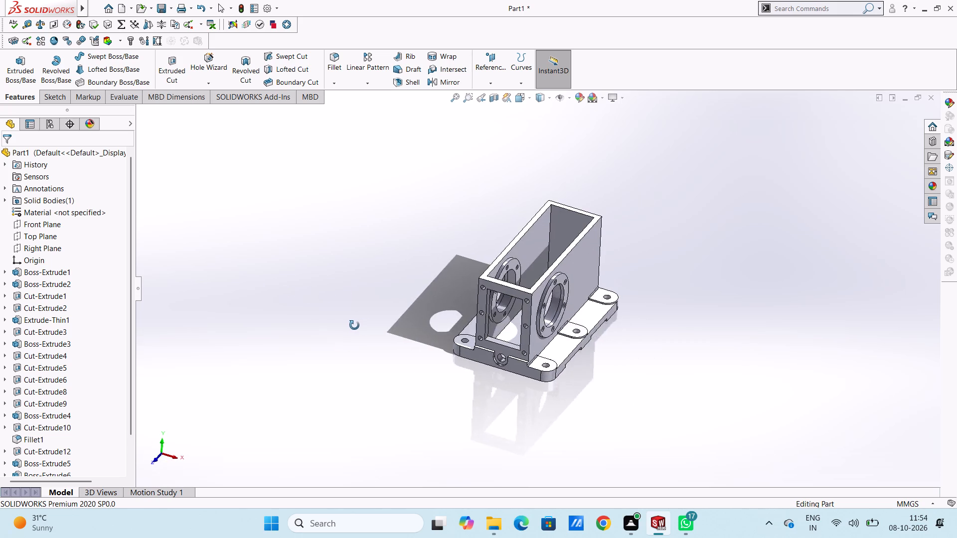
pyautogui.moveTo(354, 325); pyautogui.dragTo(368, 299, button='middle')
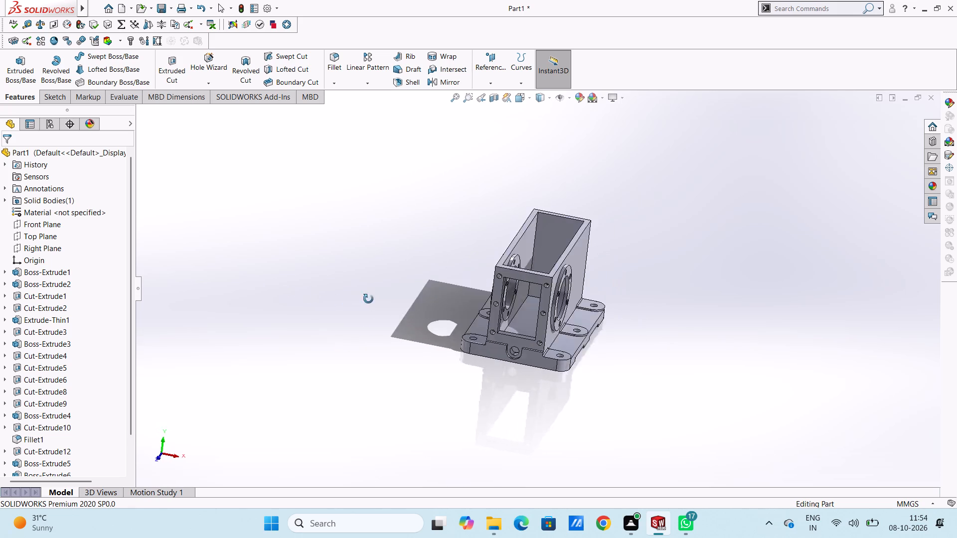
pyautogui.moveTo(368, 299); pyautogui.dragTo(363, 299, button='middle')
pyautogui.hotkey('ctrl', '5')
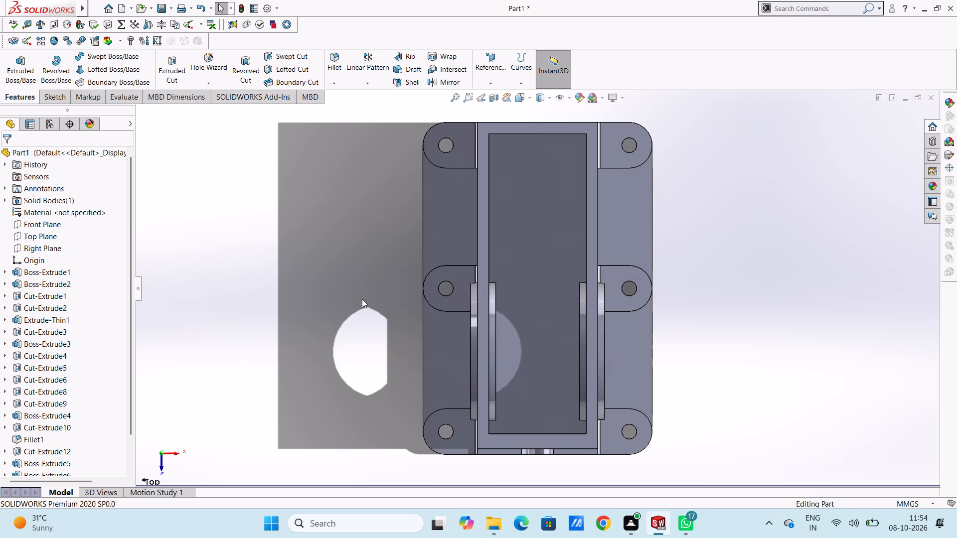
pyautogui.scroll(2, 376, 290)
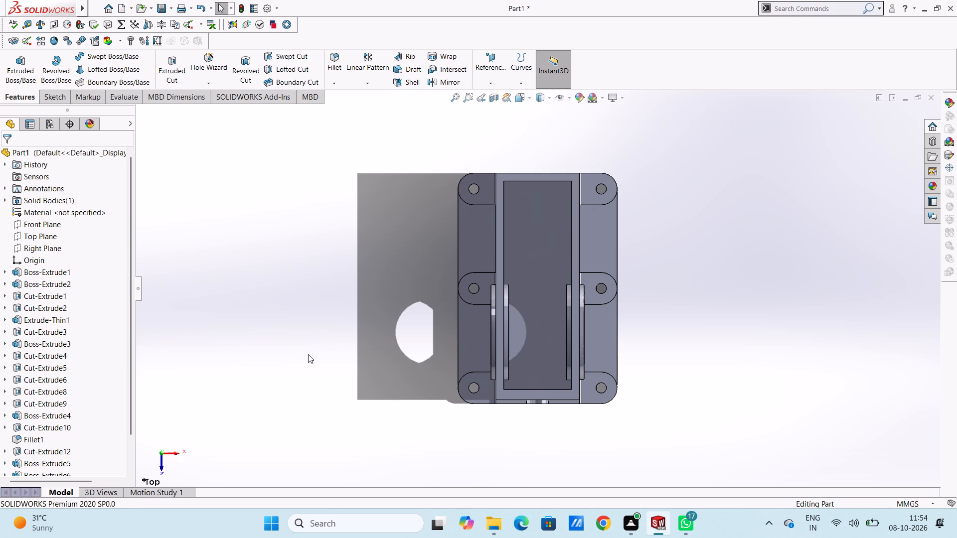
pyautogui.moveTo(310, 364); pyautogui.dragTo(340, 206, button='middle')
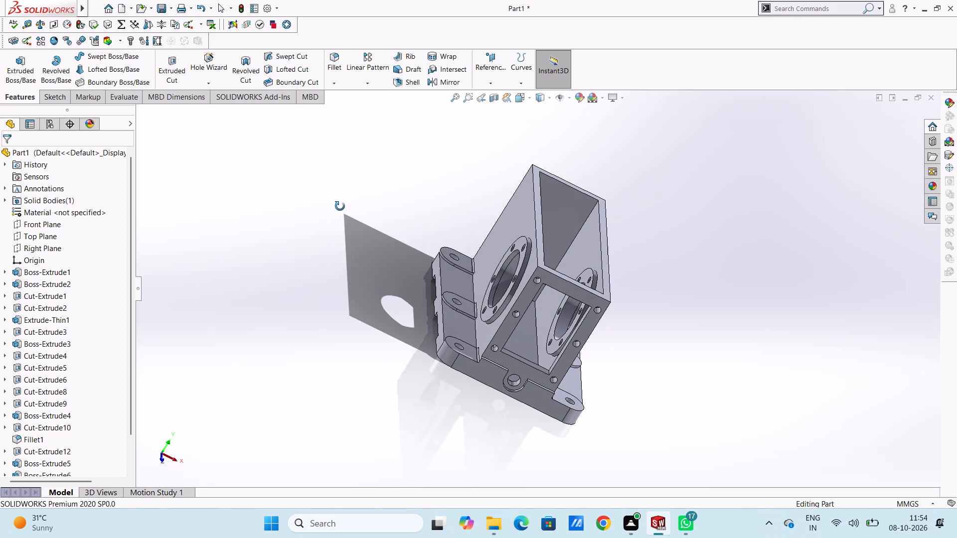
pyautogui.moveTo(340, 206); pyautogui.dragTo(337, 207, button='middle')
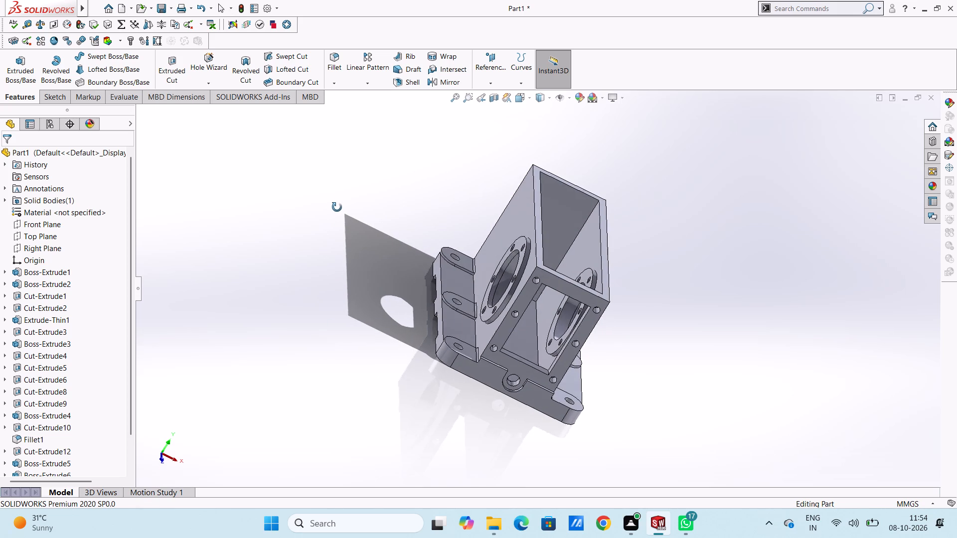
pyautogui.moveTo(337, 207); pyautogui.dragTo(297, 192, button='middle')
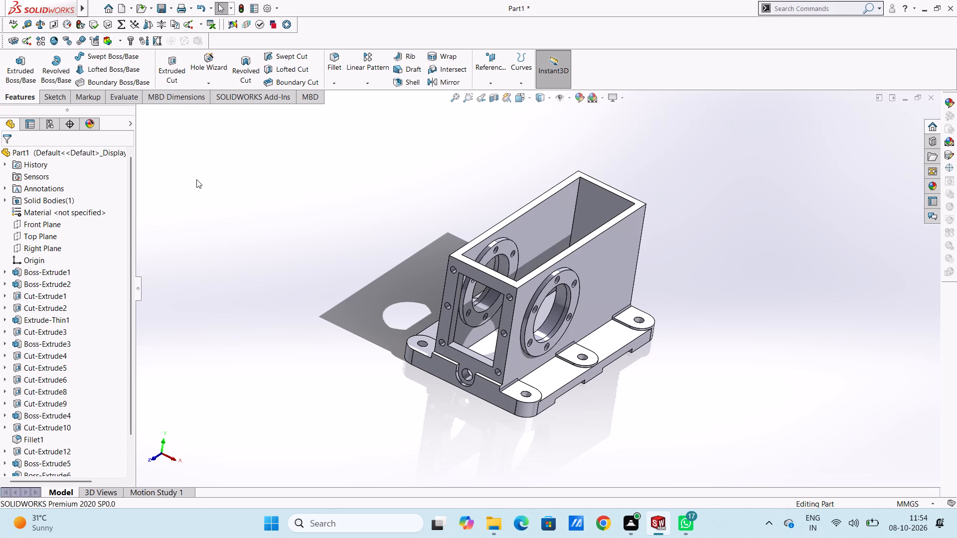
# Sketch a 105 by 285 mm corner rectangle on the housing's top rim face, matching the outer edges of the walls.
pyautogui.hotkey('ctrl', '5')
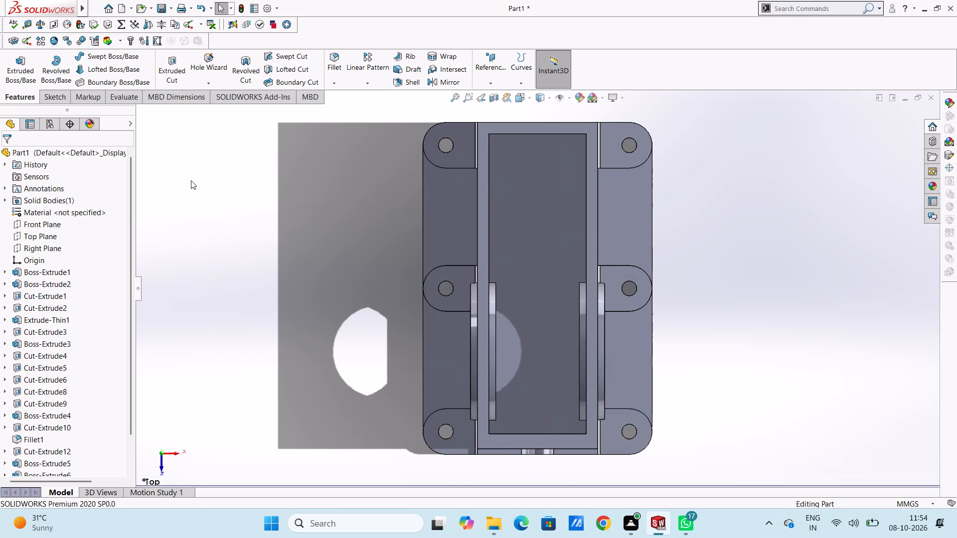
pyautogui.scroll(2, 204, 188)
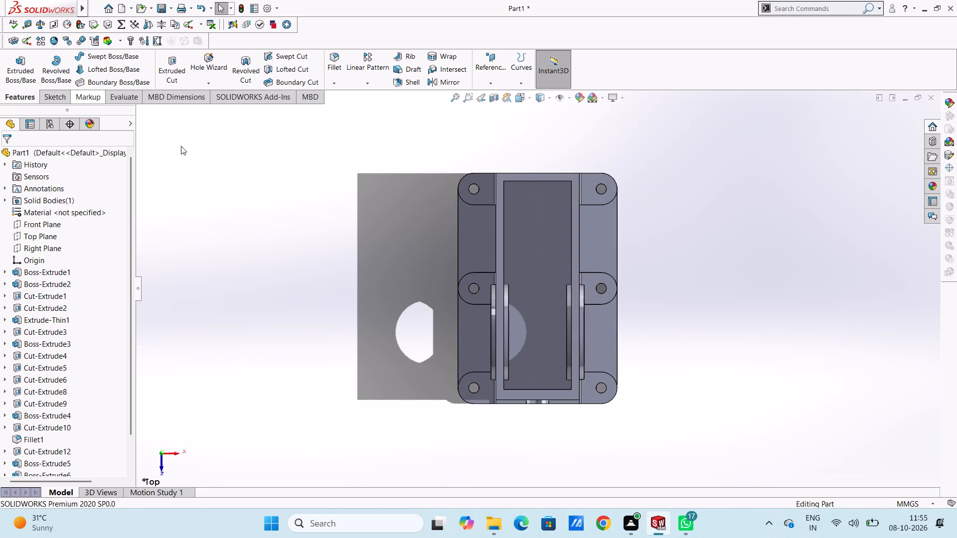
pyautogui.click(524, 175)
pyautogui.click(569, 145)
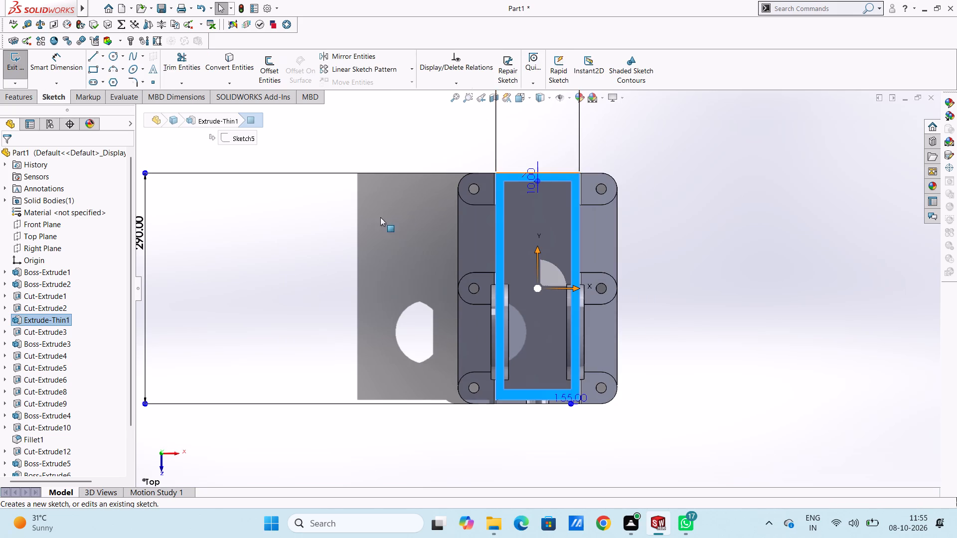
pyautogui.click(310, 250)
pyautogui.click(95, 68)
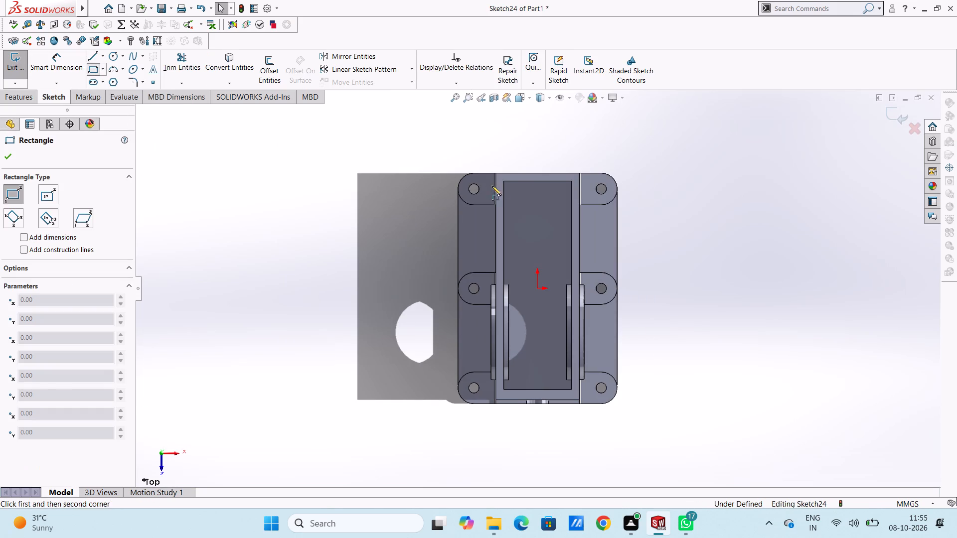
pyautogui.click(495, 173)
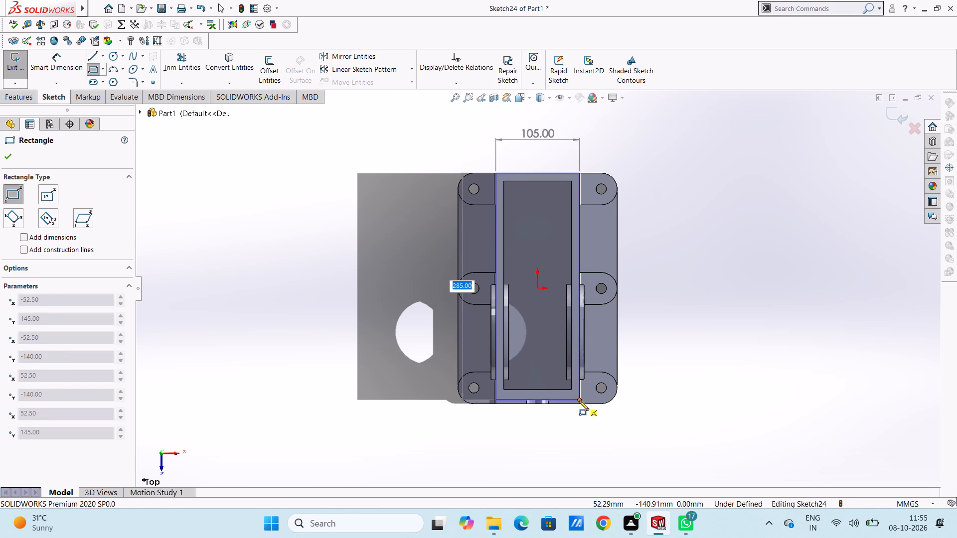
pyautogui.click(579, 401)
pyautogui.press('Escape')
pyautogui.press('Escape')
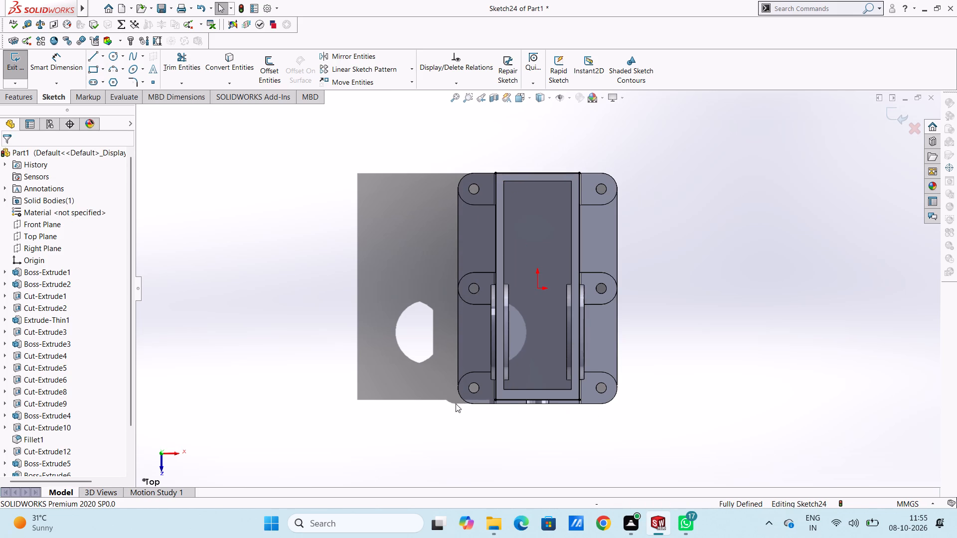
# Extrude the rectangle 6 mm upward from the rim, merged with the body, to close the housing's open top.
pyautogui.moveTo(312, 359); pyautogui.dragTo(269, 268, button='middle')
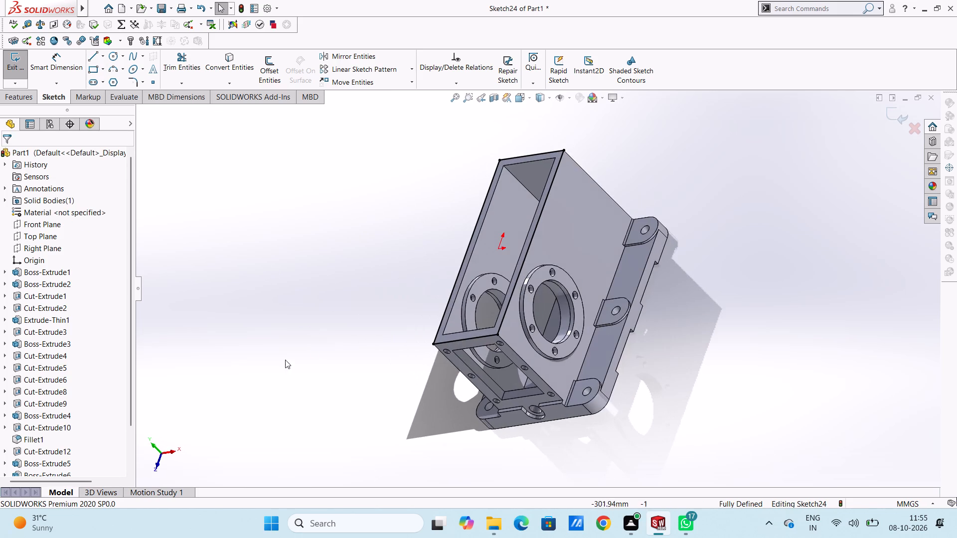
pyautogui.click(24, 93)
pyautogui.click(25, 69)
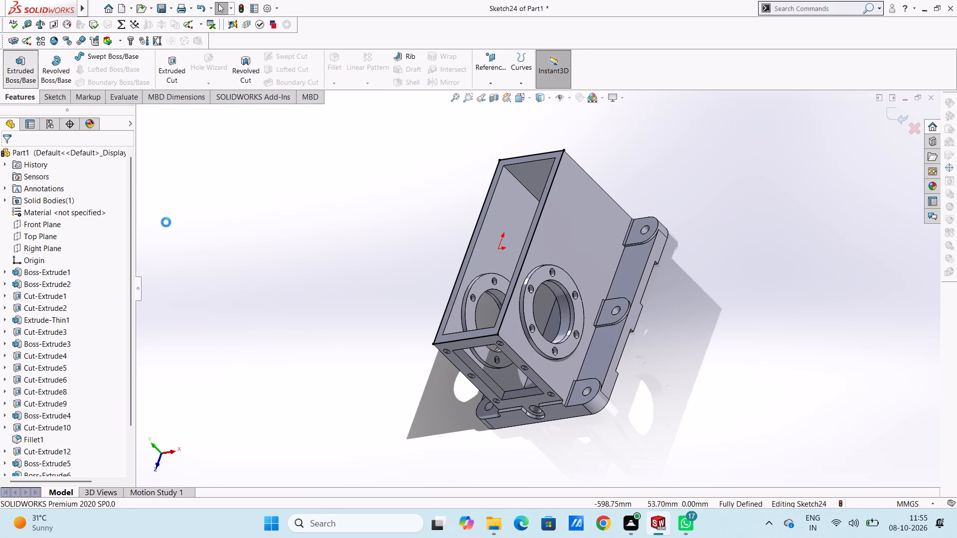
pyautogui.moveTo(305, 355); pyautogui.dragTo(313, 250, button='middle')
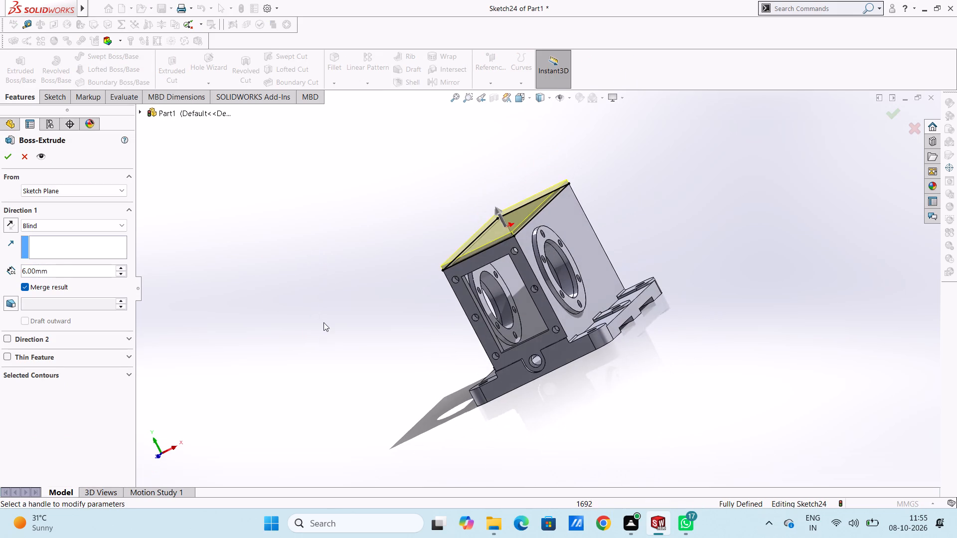
pyautogui.moveTo(323, 322); pyautogui.dragTo(300, 320, button='middle')
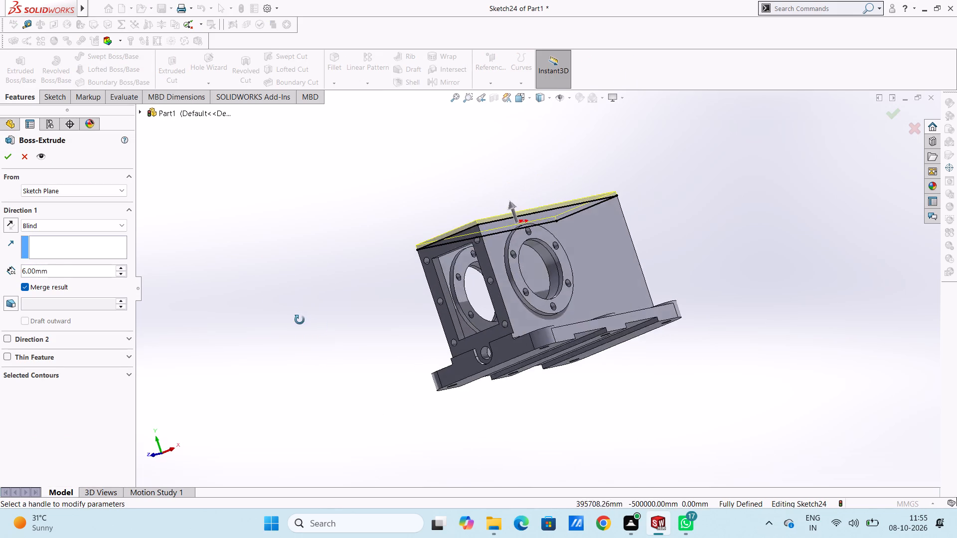
pyautogui.moveTo(300, 320); pyautogui.dragTo(326, 339, button='middle')
pyautogui.moveTo(339, 319); pyautogui.dragTo(340, 269, button='middle')
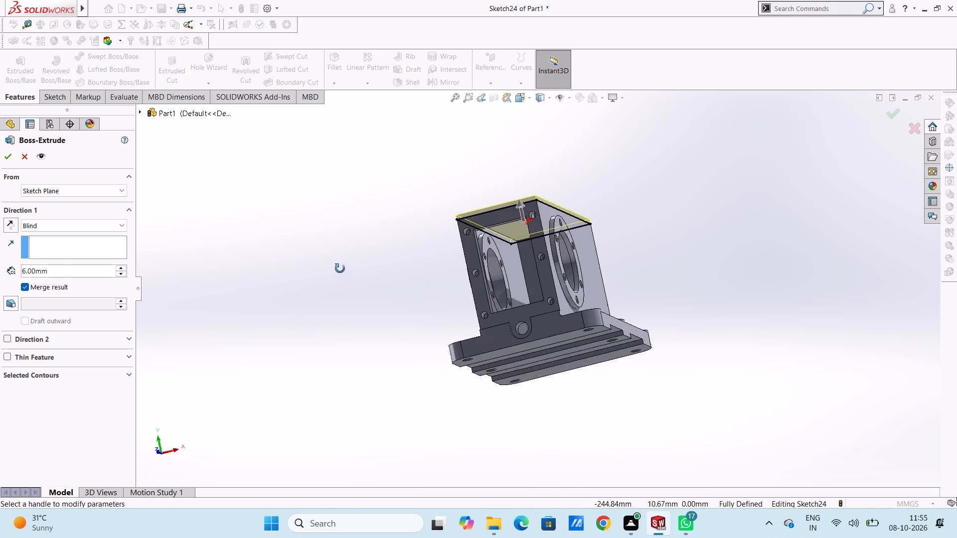
pyautogui.moveTo(340, 269); pyautogui.dragTo(319, 324, button='middle')
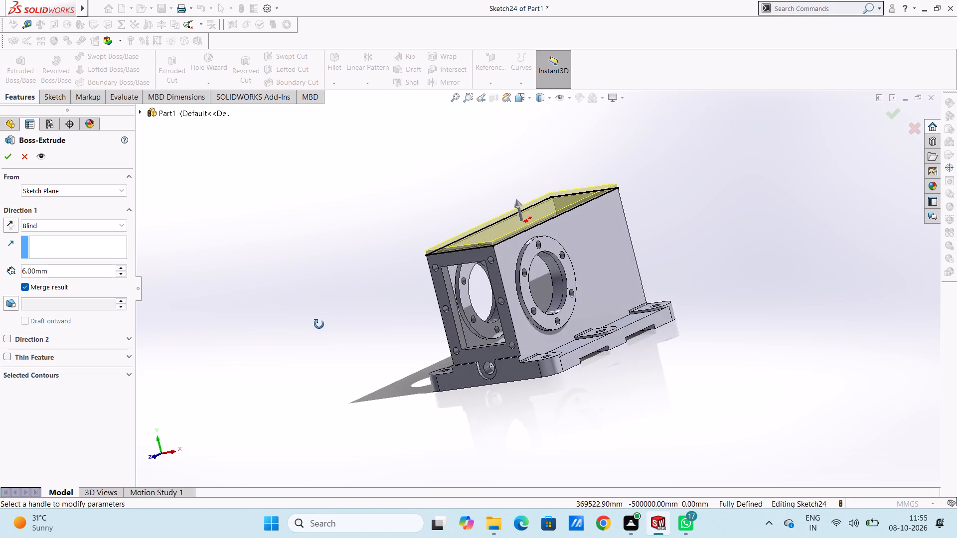
pyautogui.moveTo(319, 324); pyautogui.dragTo(321, 333, button='middle')
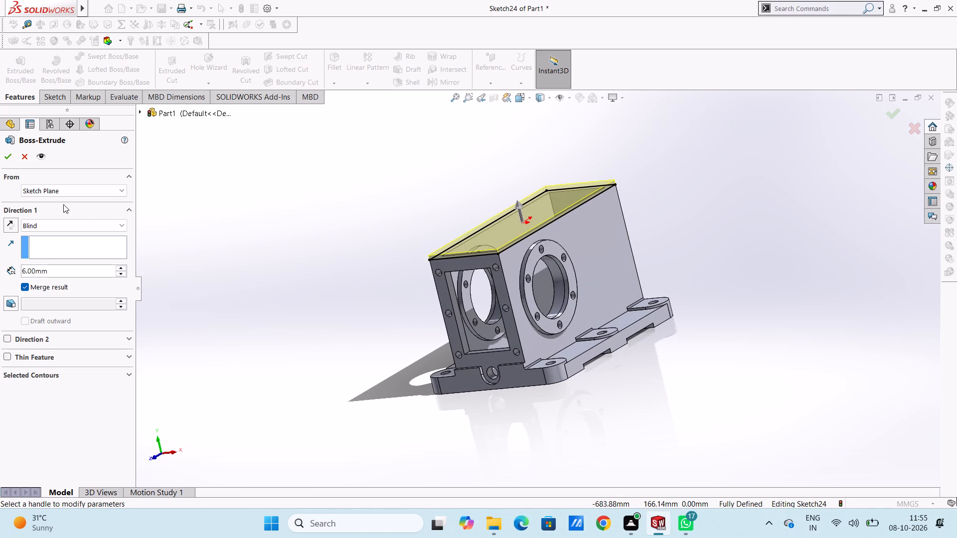
pyautogui.click(9, 155)
pyautogui.click(240, 236)
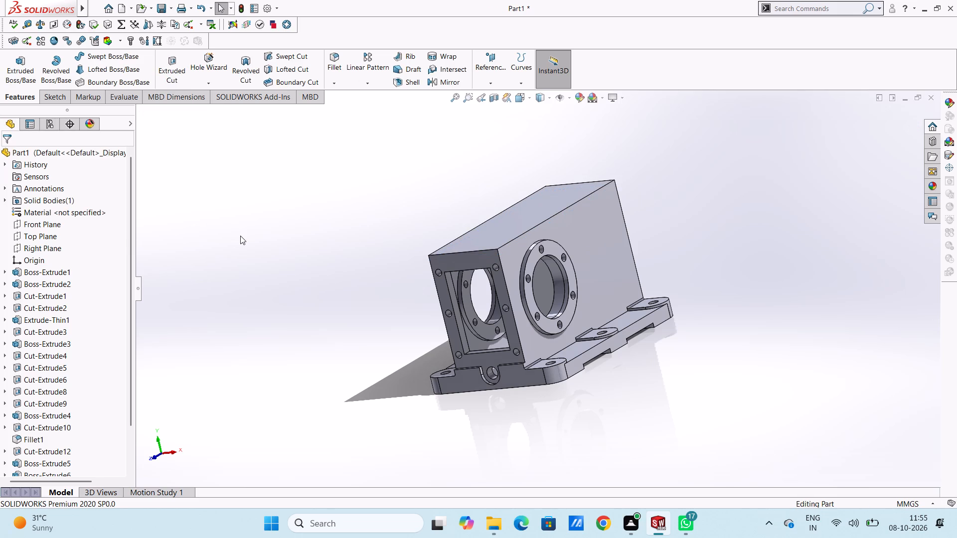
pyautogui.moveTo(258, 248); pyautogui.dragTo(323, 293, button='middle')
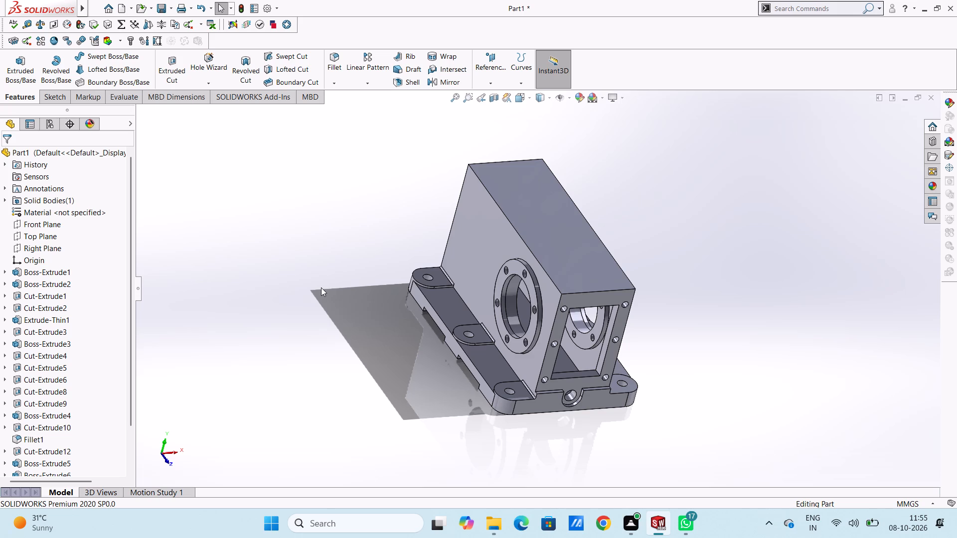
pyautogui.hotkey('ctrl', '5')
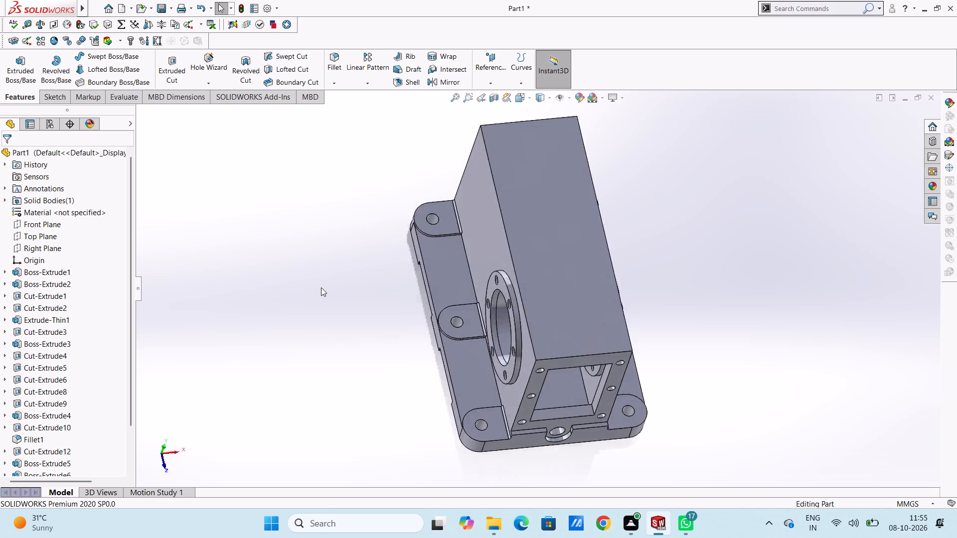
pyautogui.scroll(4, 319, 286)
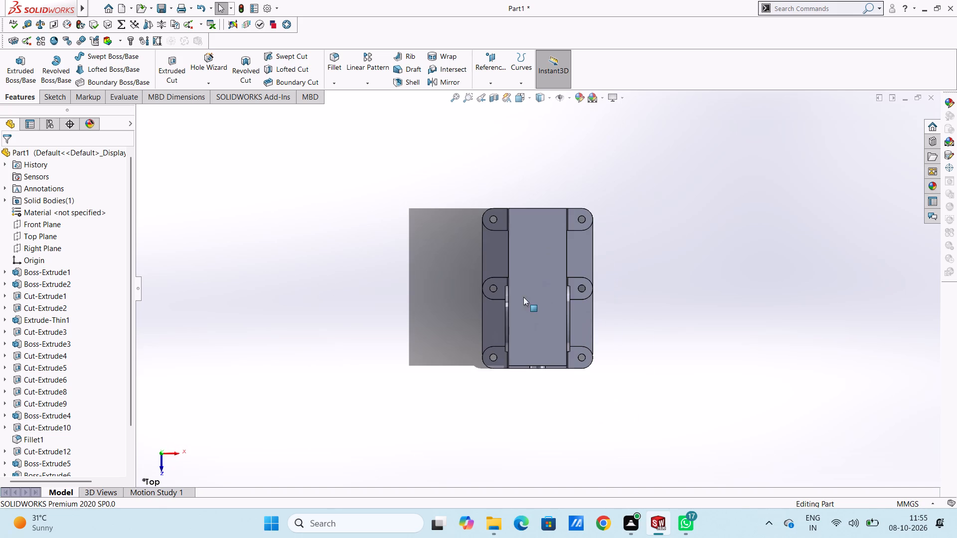
# Sketch a corner rectangle about 105 by 63 mm on the top plate's face, spanning the plate's width toward the front.
pyautogui.click(541, 273)
pyautogui.moveTo(584, 248); pyautogui.dragTo(576, 253)
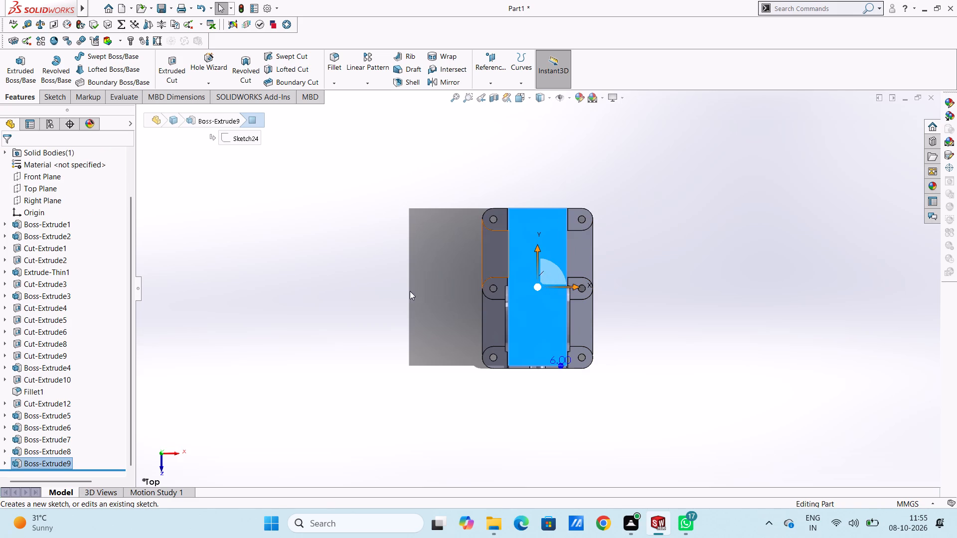
pyautogui.click(400, 295)
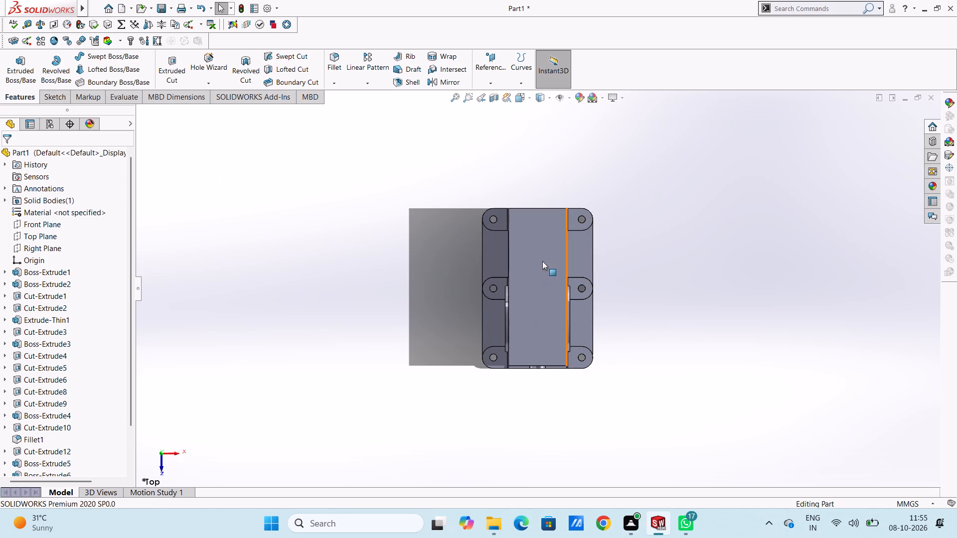
pyautogui.click(538, 260)
pyautogui.click(581, 227)
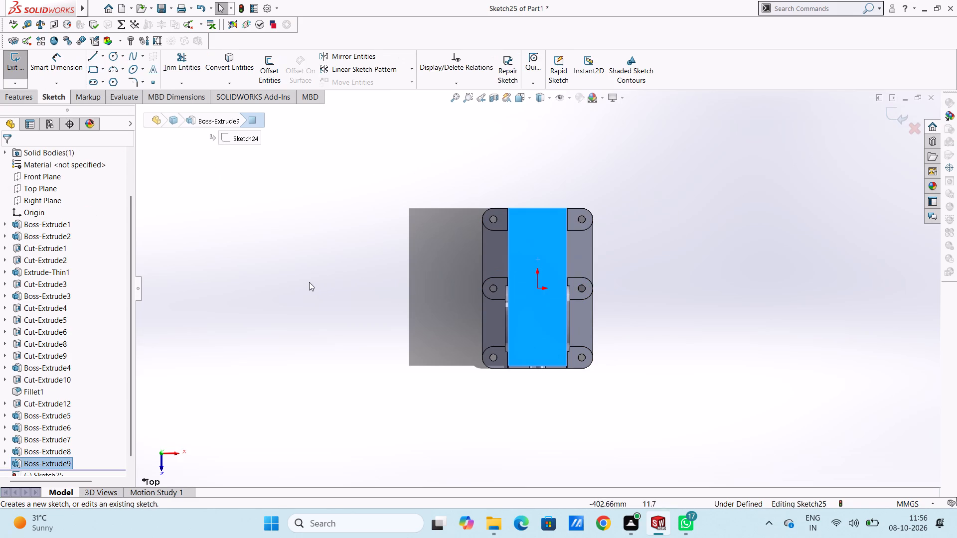
pyautogui.click(275, 271)
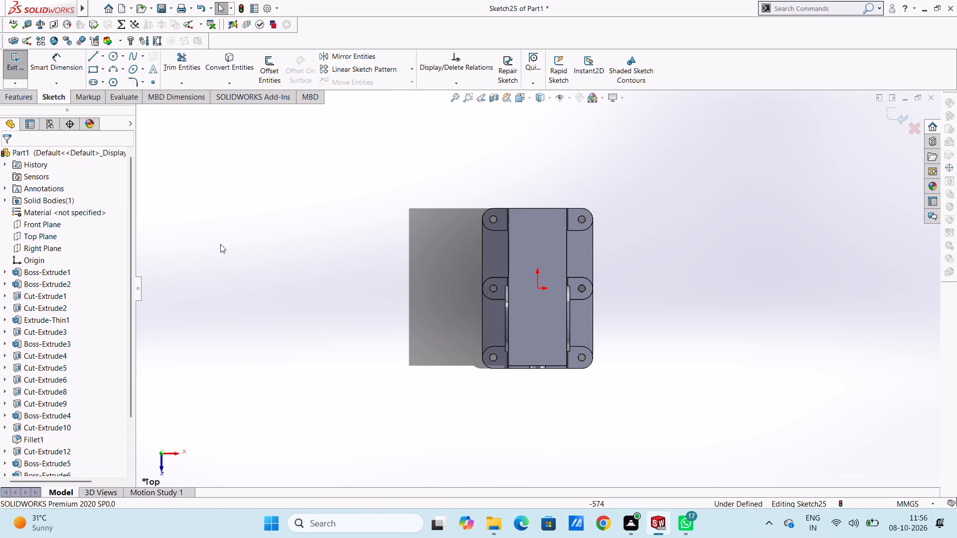
pyautogui.click(94, 68)
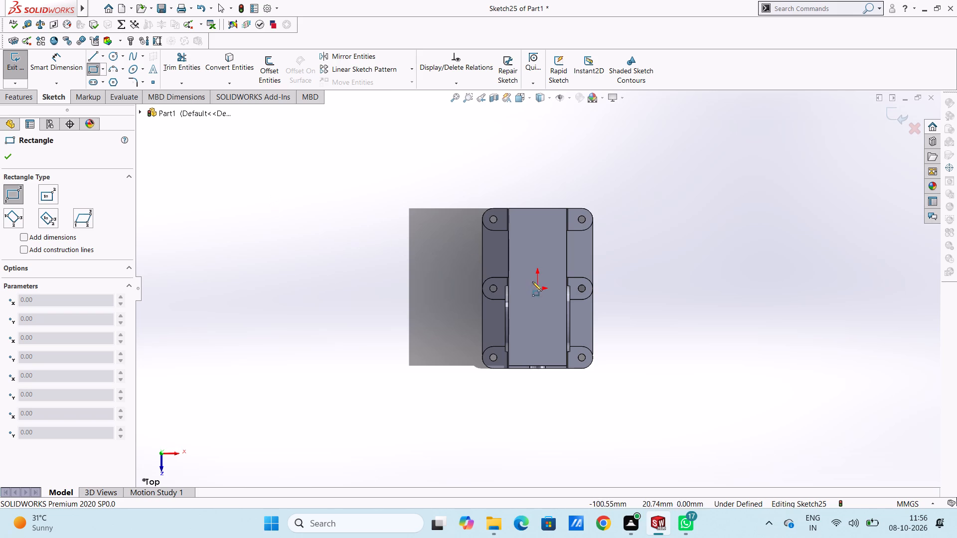
pyautogui.click(508, 312)
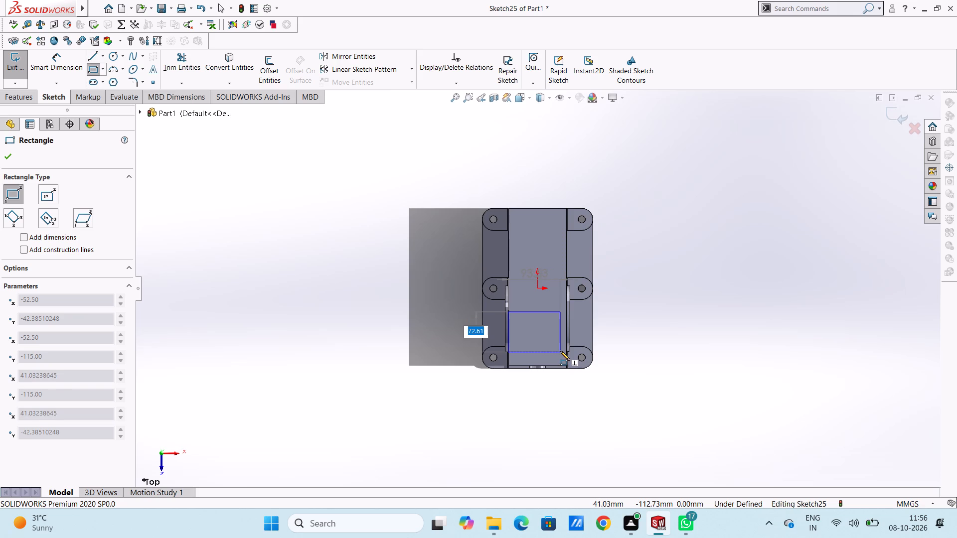
pyautogui.click(565, 348)
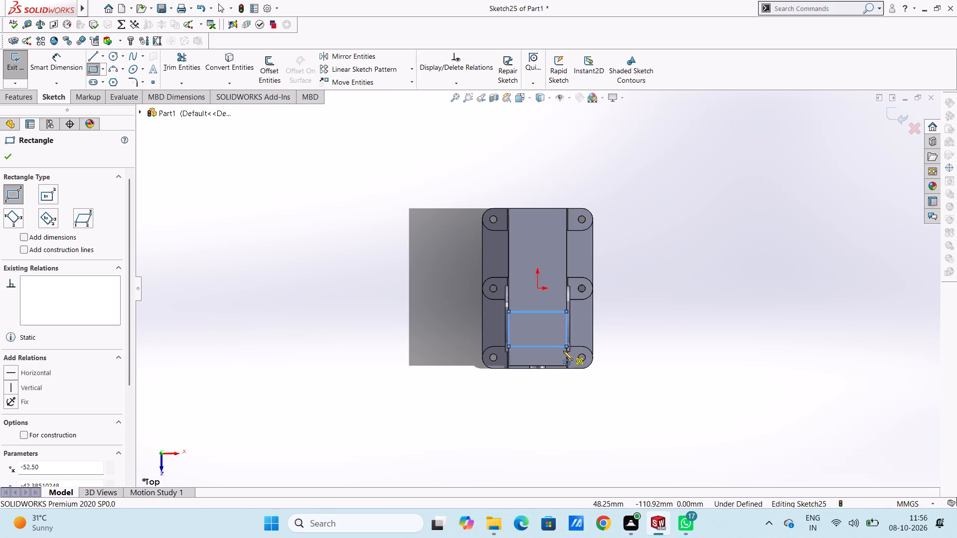
pyautogui.press('Escape')
pyautogui.press('Escape')
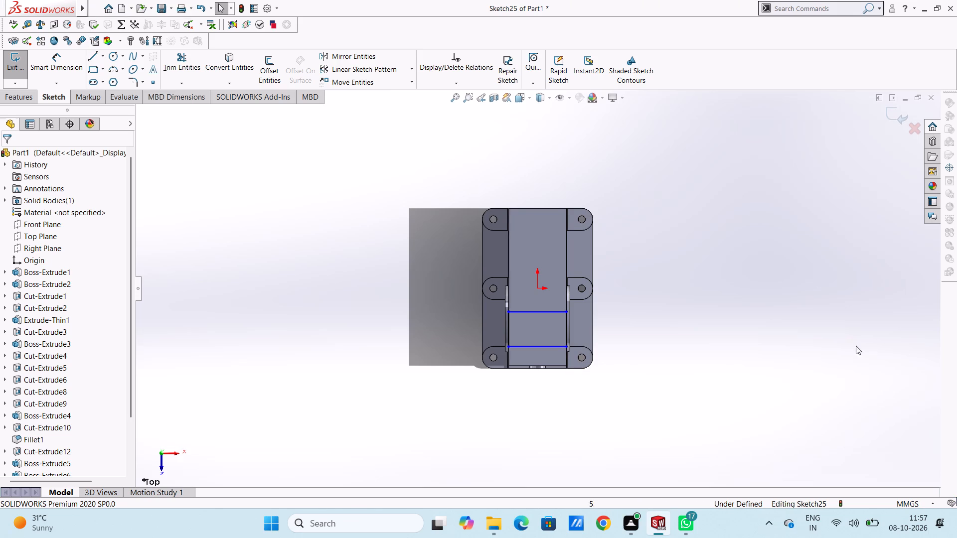
# Add a vertical relation between the midpoints of the rectangle's front edge and the housing's front edge.
pyautogui.keyDown('ctrl'); pyautogui.click(537, 345); pyautogui.keyUp('ctrl')
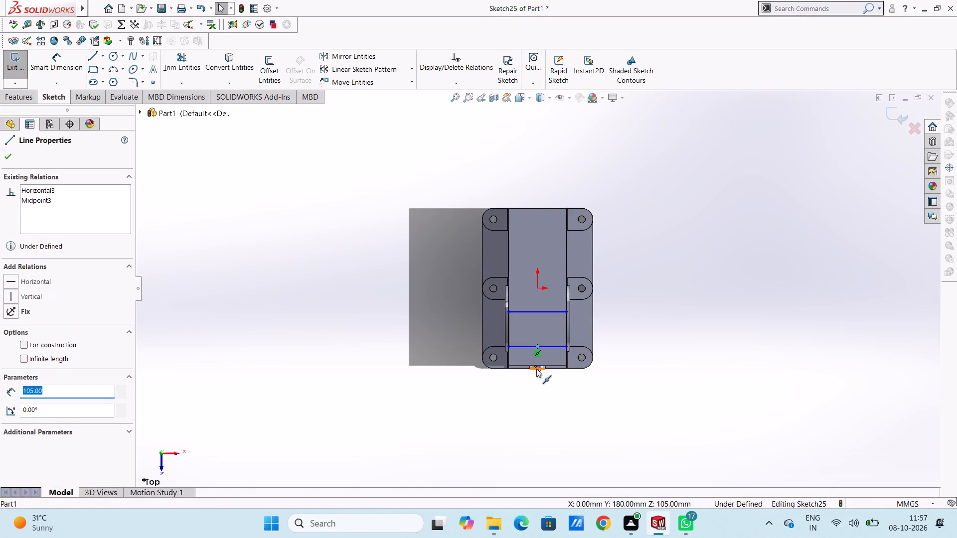
pyautogui.keyDown('ctrl'); pyautogui.click(539, 370); pyautogui.keyUp('ctrl')
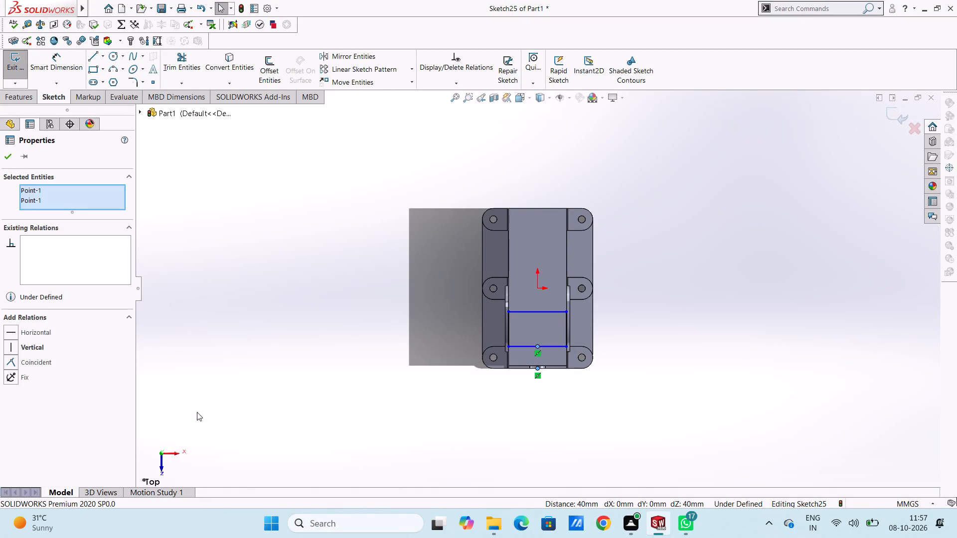
pyautogui.click(30, 348)
pyautogui.click(245, 309)
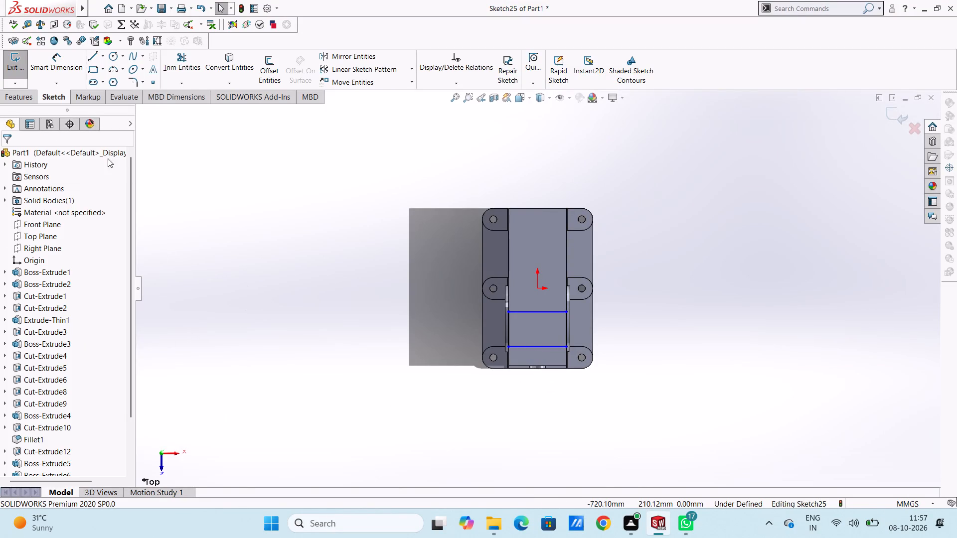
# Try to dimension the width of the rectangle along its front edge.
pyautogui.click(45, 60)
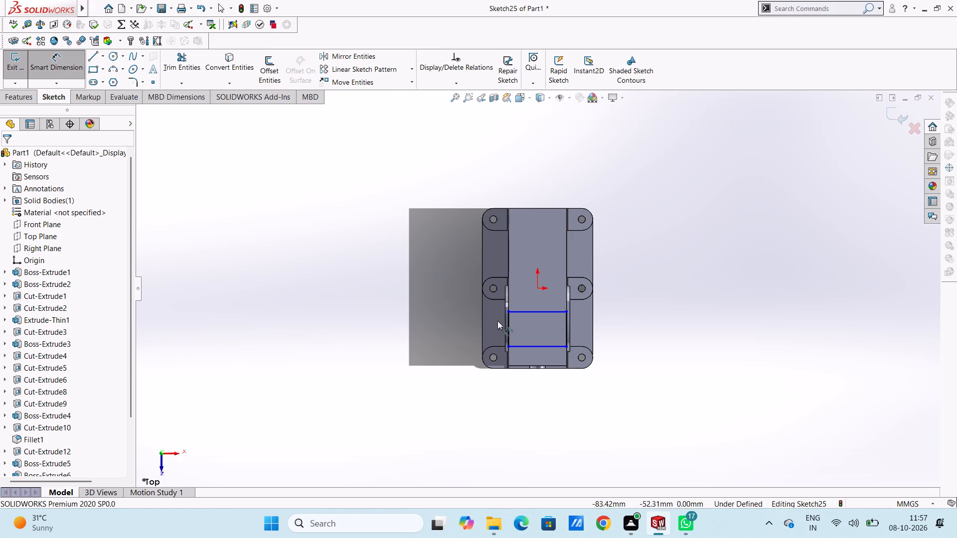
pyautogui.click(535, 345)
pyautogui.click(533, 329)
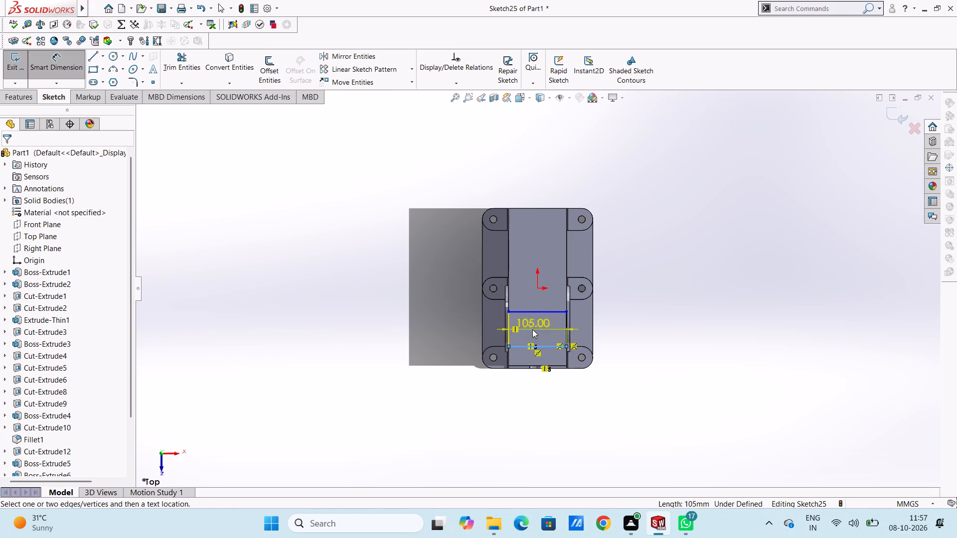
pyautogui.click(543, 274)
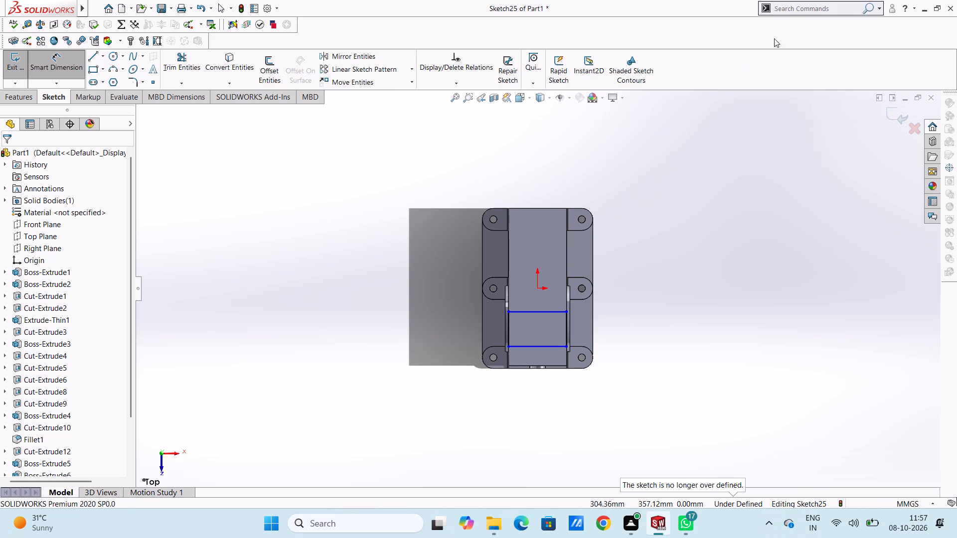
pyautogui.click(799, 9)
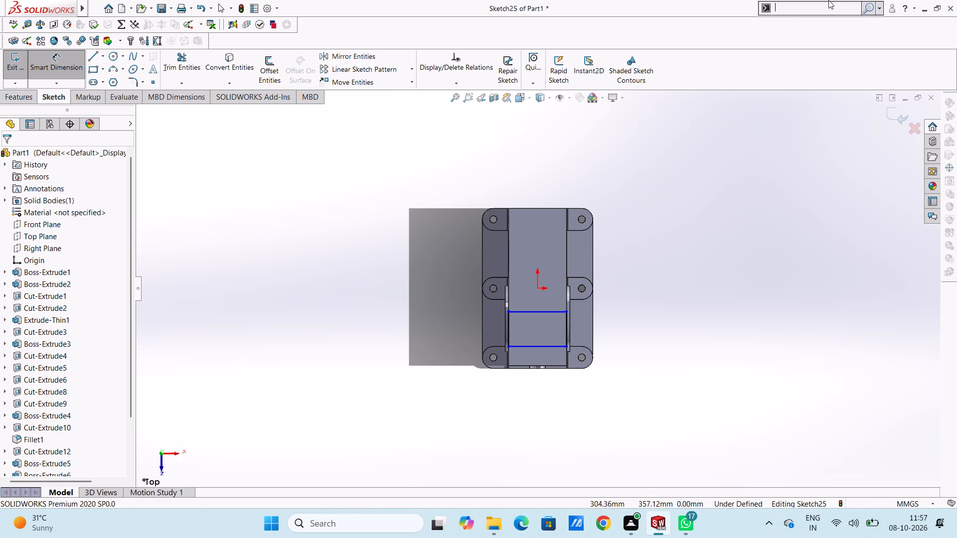
# Show the sketch relations and delete the three coincident relations tying the rectangle's corners to the model edges.
pyautogui.moveTo(755, 150); pyautogui.dragTo(756, 146, button='right')
pyautogui.click(803, 199)
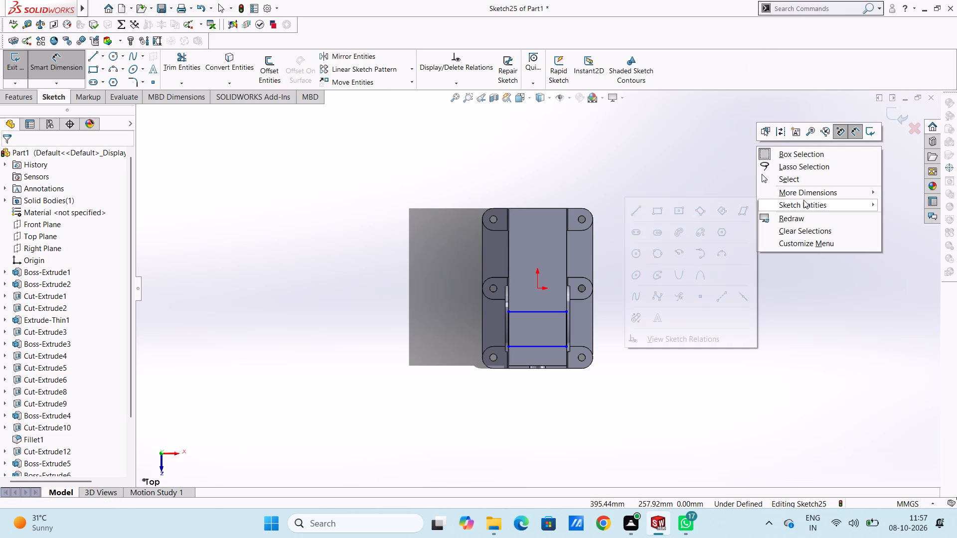
pyautogui.click(709, 336)
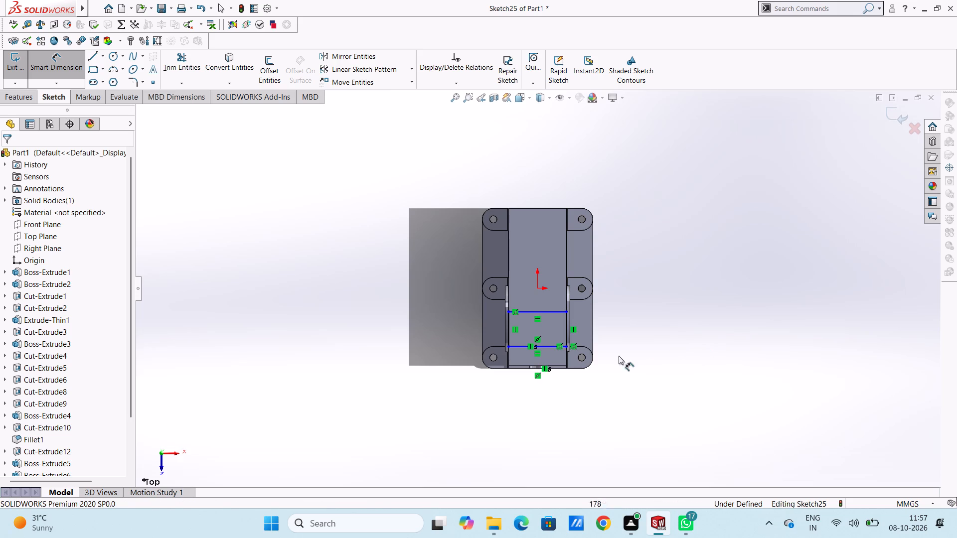
pyautogui.rightClick(574, 347)
pyautogui.rightClick(632, 291)
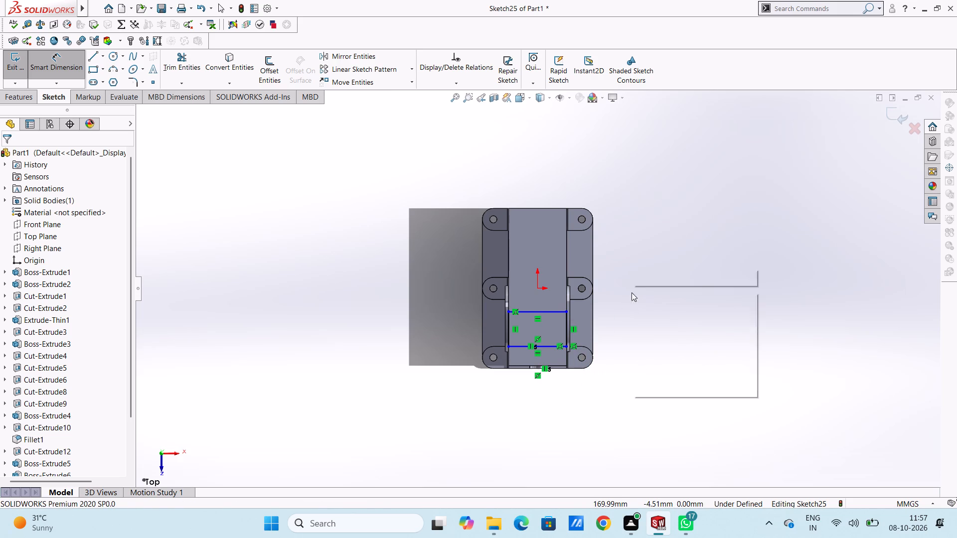
pyautogui.click(652, 320)
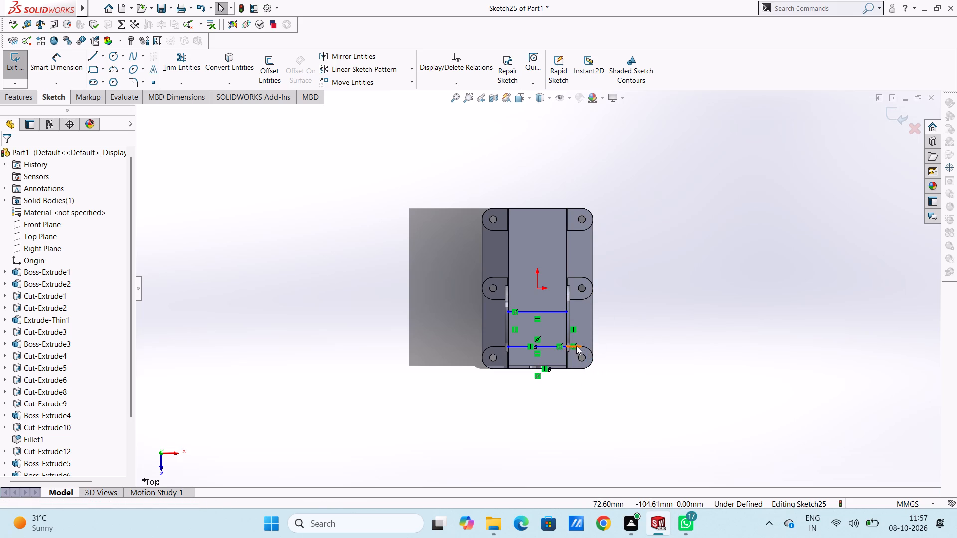
pyautogui.rightClick(576, 345)
pyautogui.click(600, 475)
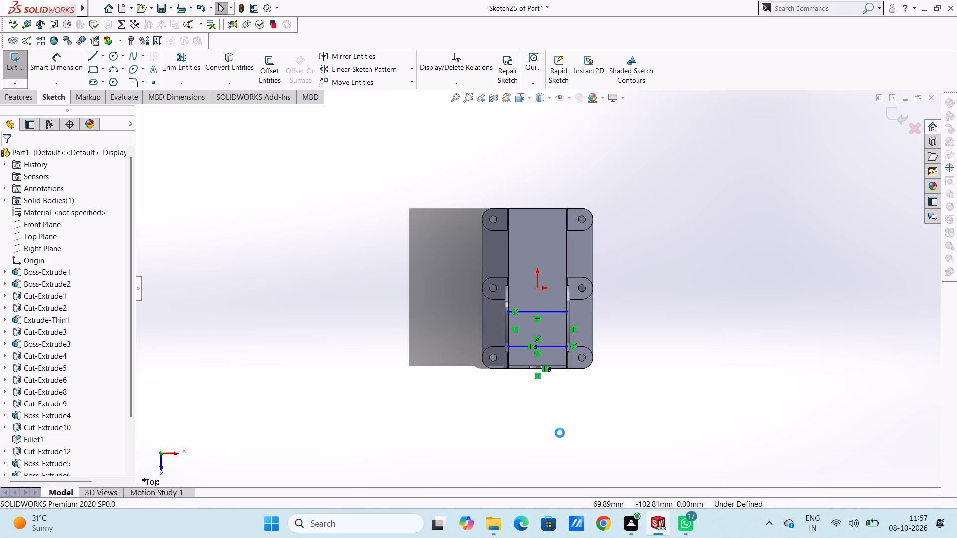
pyautogui.rightClick(572, 345)
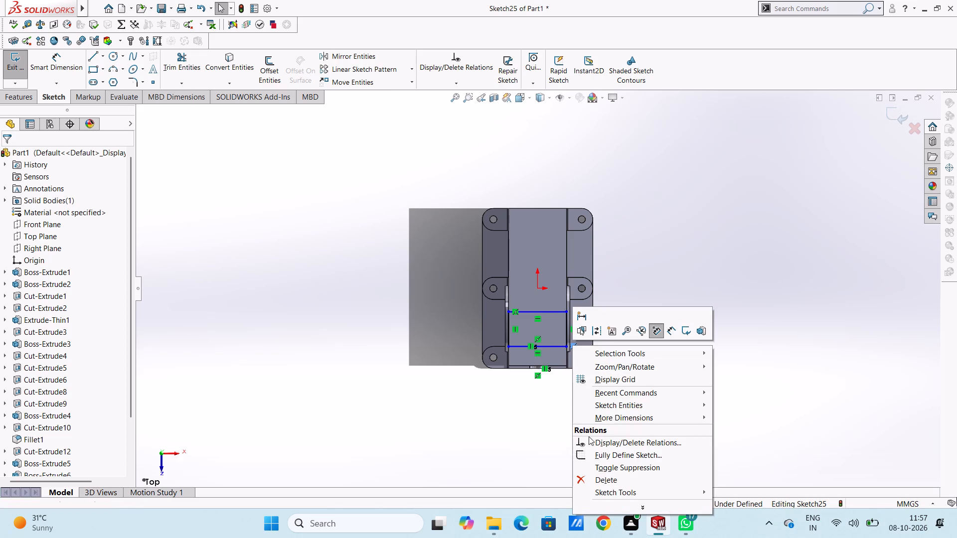
pyautogui.click(599, 478)
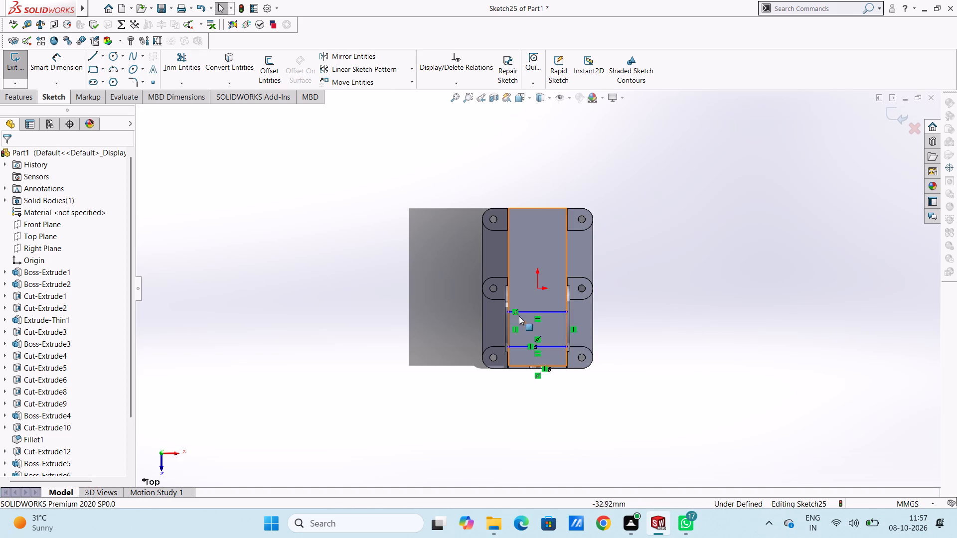
pyautogui.rightClick(516, 312)
pyautogui.click(555, 447)
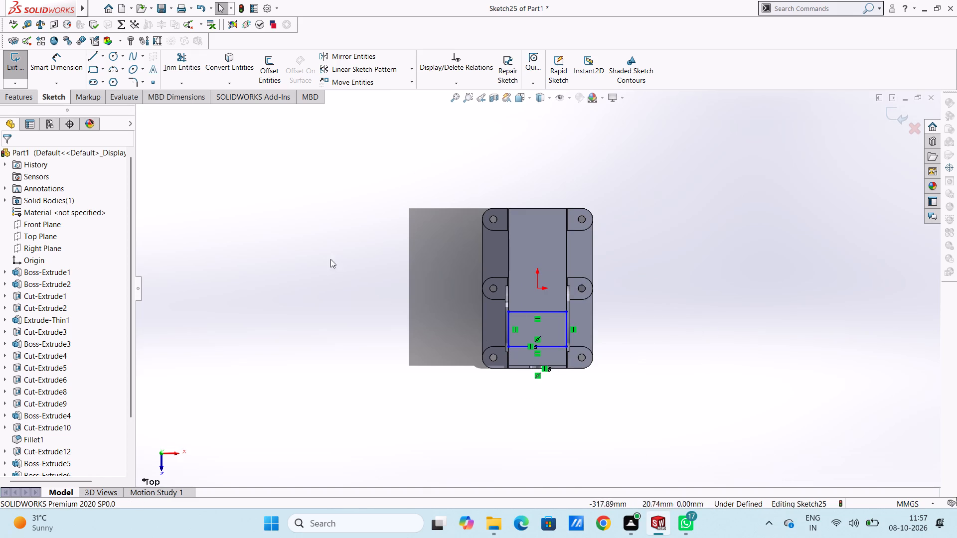
# Dimension the rectangle's front edge and set its width to 55 mm.
pyautogui.click(65, 73)
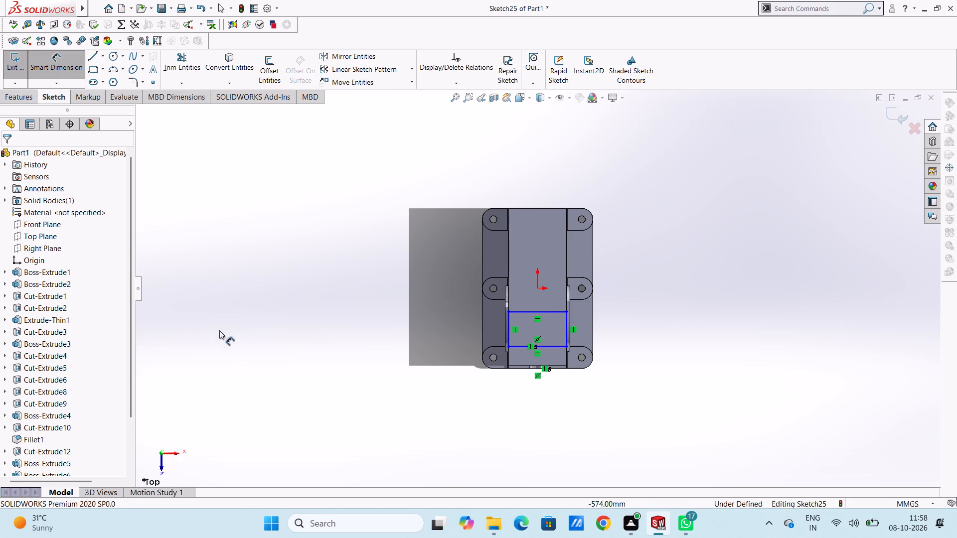
pyautogui.click(544, 345)
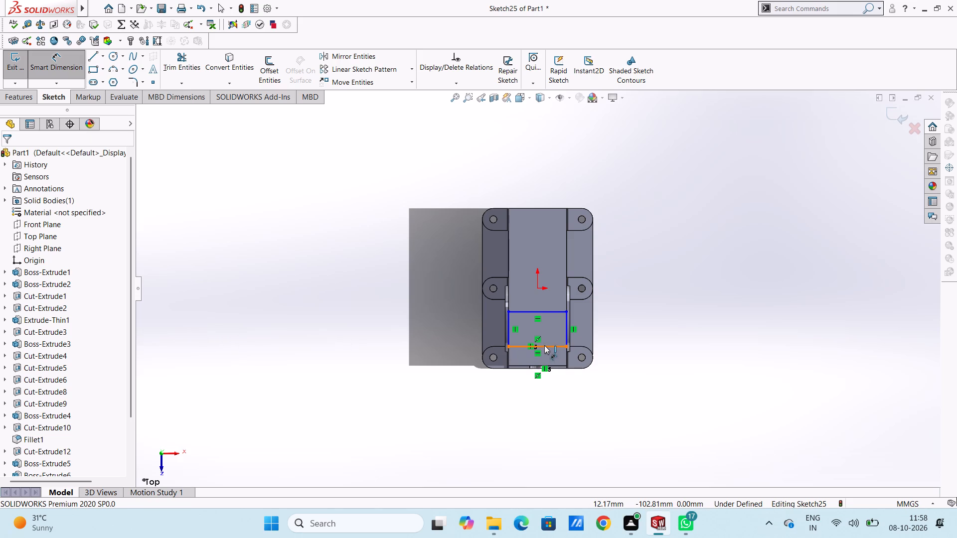
pyautogui.click(545, 331)
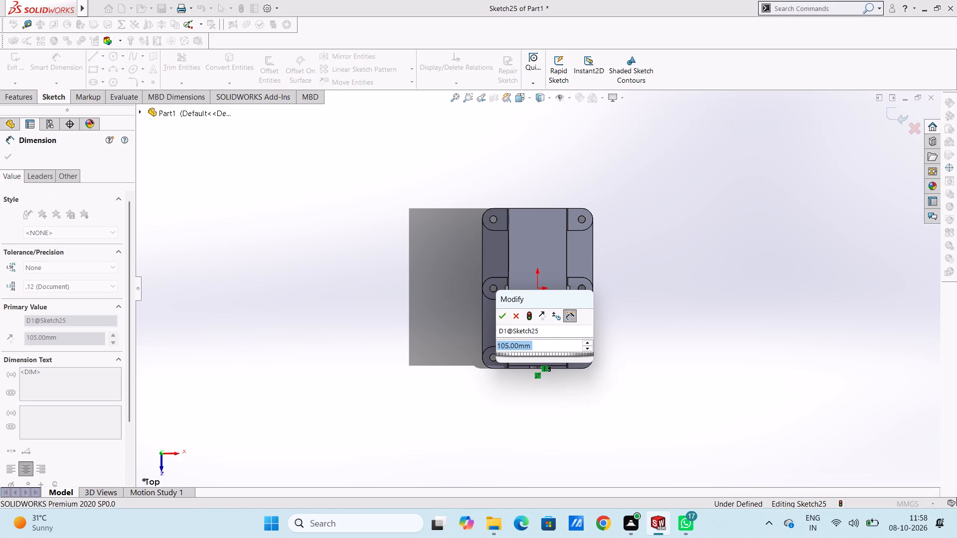
pyautogui.write('55')
pyautogui.press('Return')
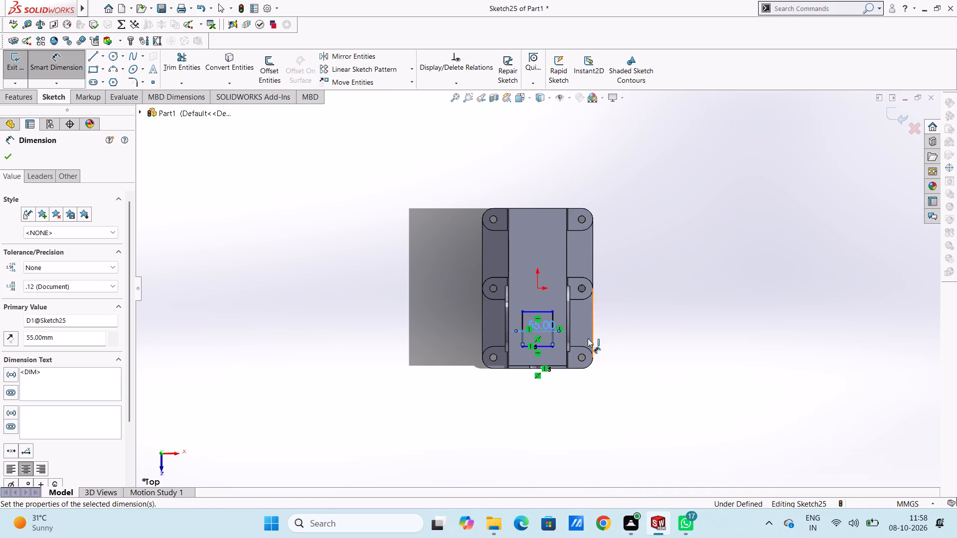
# Dimension the rectangle's right side and set its length to 70 mm.
pyautogui.scroll(-4, 583, 327)
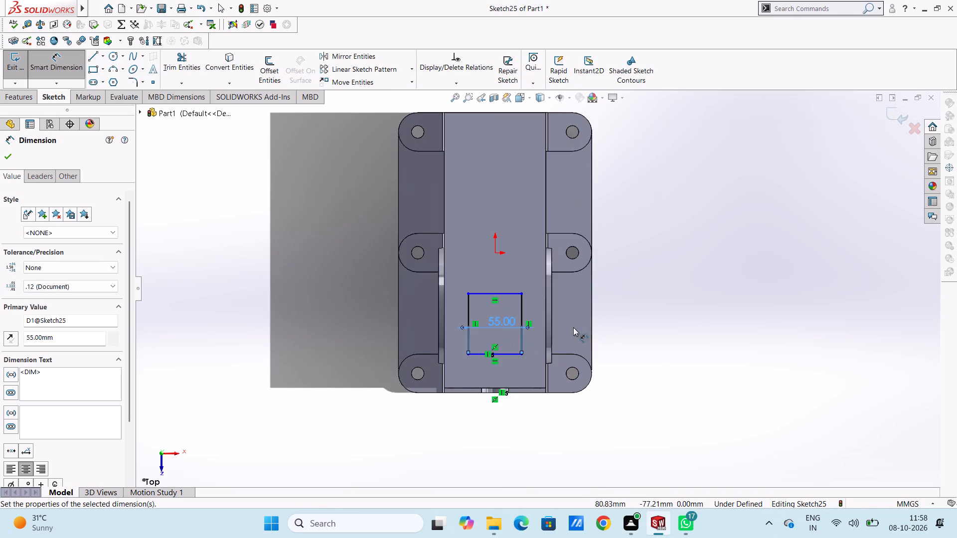
pyautogui.scroll(-1, 573, 327)
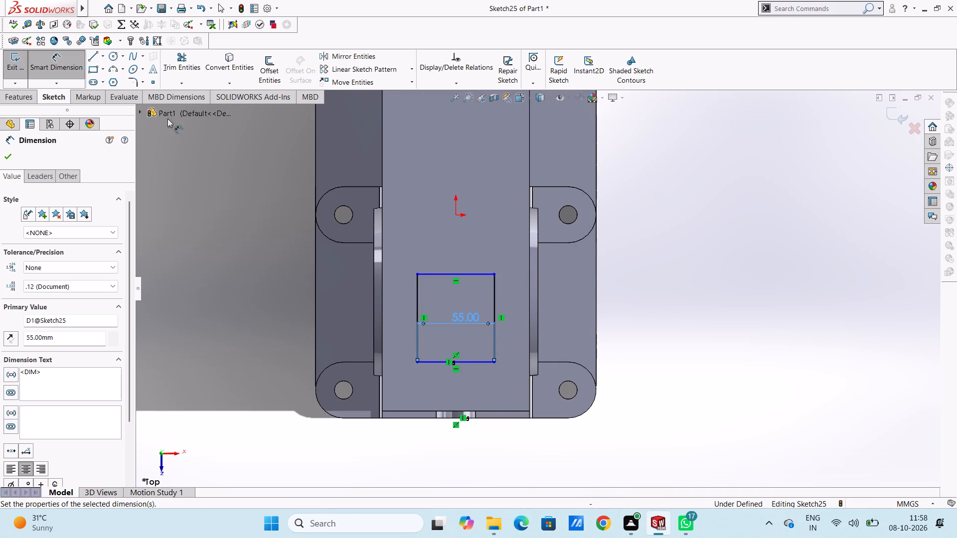
pyautogui.click(492, 300)
pyautogui.click(473, 304)
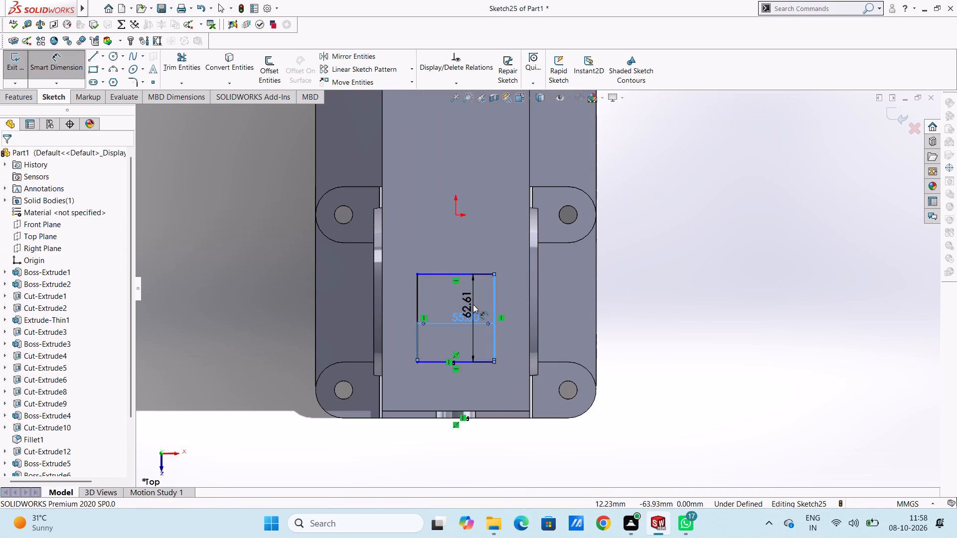
pyautogui.write('70')
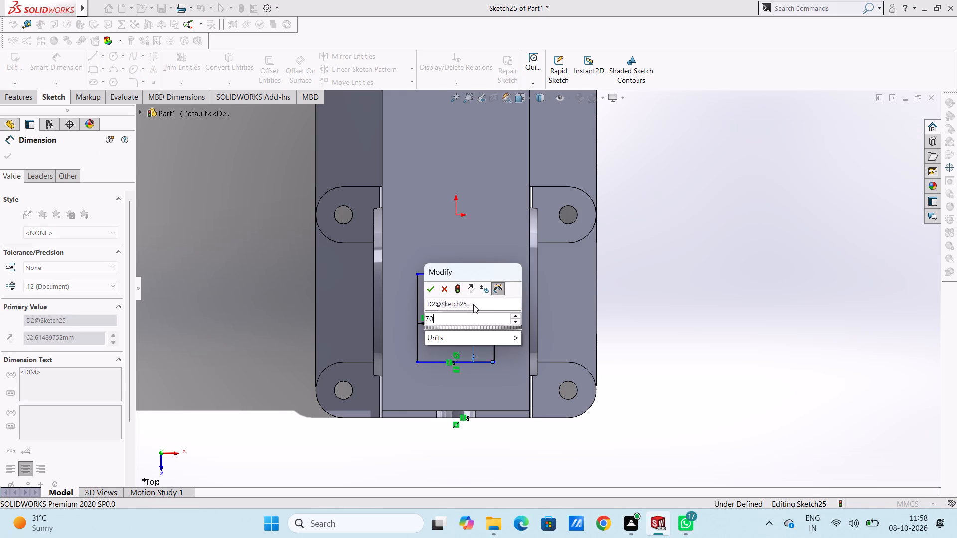
pyautogui.press('Return')
pyautogui.click(667, 259)
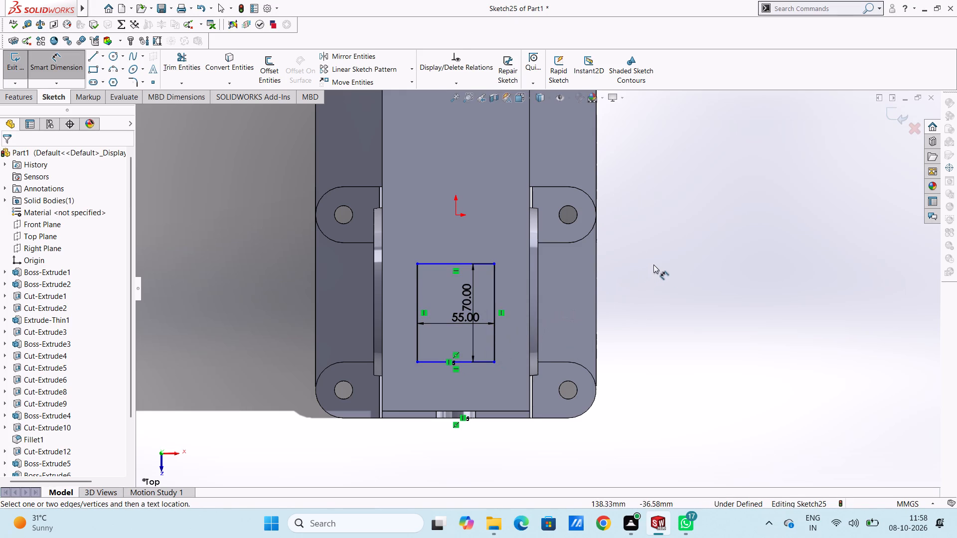
pyautogui.rightClick(653, 264)
pyautogui.click(670, 294)
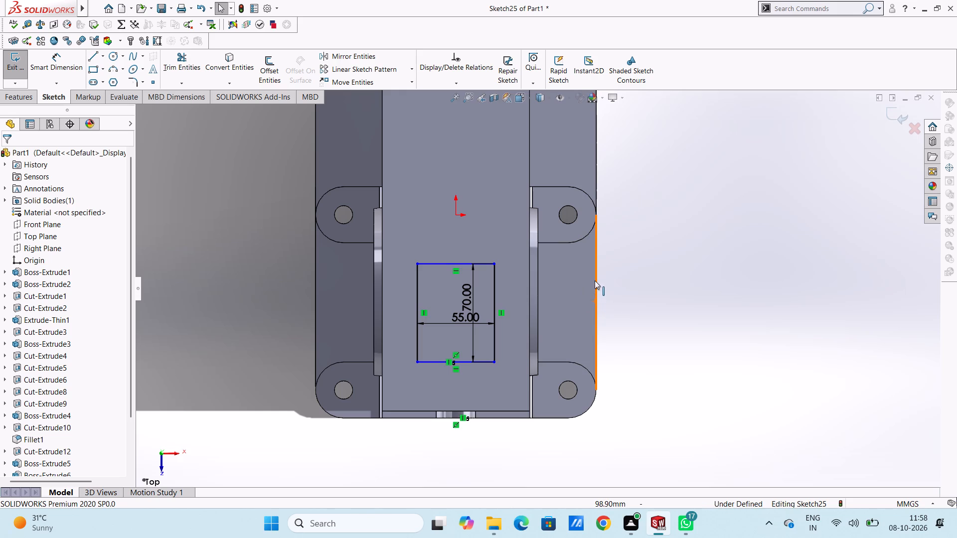
# Add a Horizontal relation between the midpoints of the rectangle's +X side and the base plate's +X edge.
pyautogui.keyDown('ctrl'); pyautogui.click(596, 301); pyautogui.keyUp('ctrl')
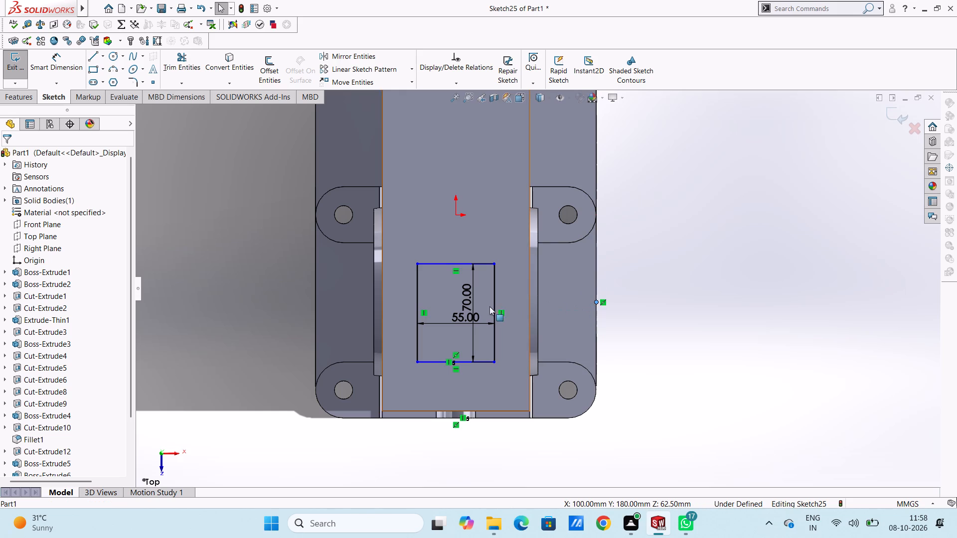
pyautogui.keyDown('ctrl'); pyautogui.click(493, 312); pyautogui.keyUp('ctrl')
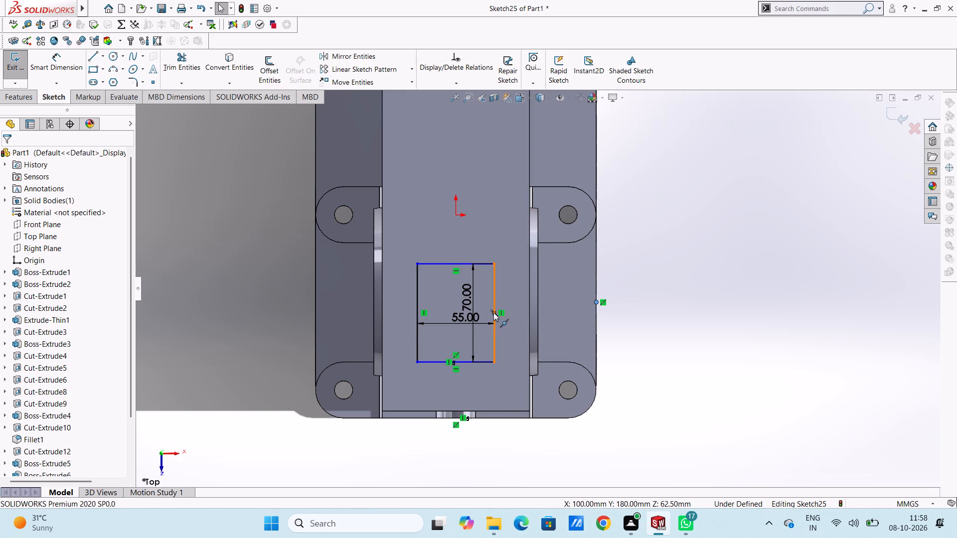
pyautogui.click(34, 334)
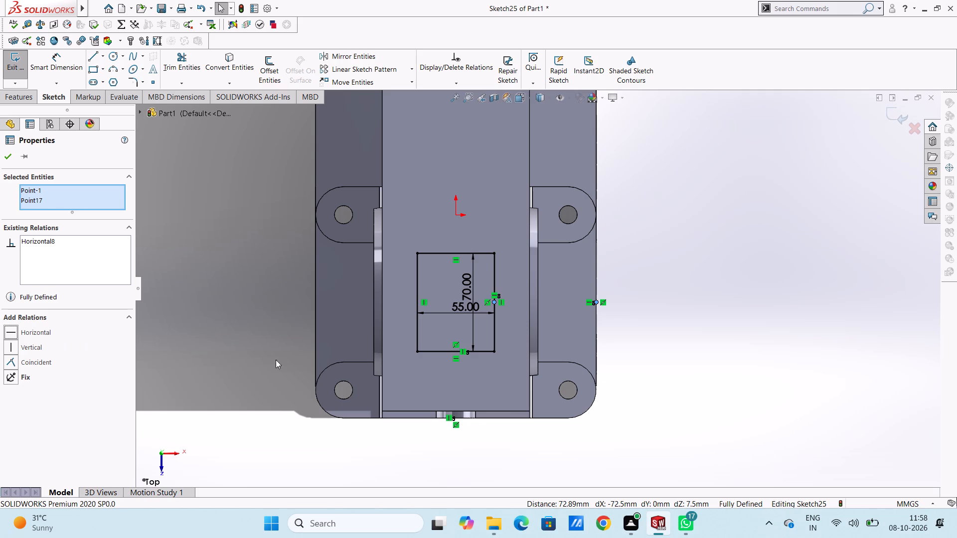
pyautogui.click(266, 344)
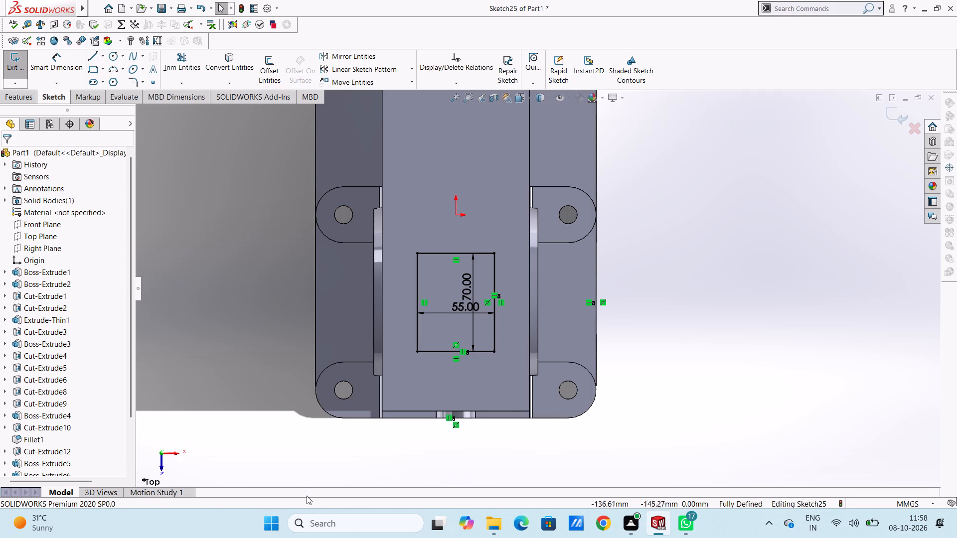
# Cut-extrude the 55 by 70 mm rectangle through the top plate with a blind depth of 20 mm.
pyautogui.scroll(-1, 254, 376)
pyautogui.moveTo(254, 383); pyautogui.dragTo(245, 334, button='middle')
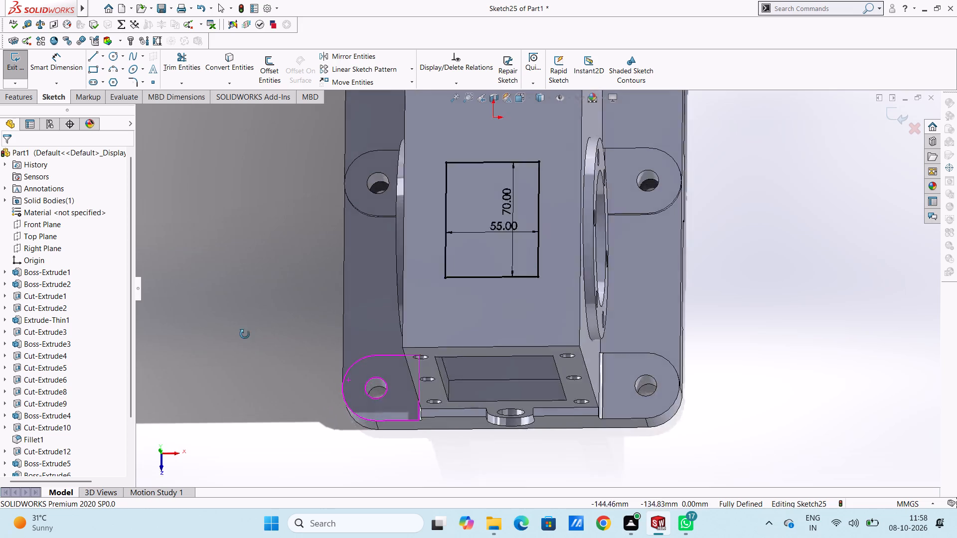
pyautogui.moveTo(245, 334); pyautogui.dragTo(234, 325, button='middle')
pyautogui.scroll(3, 229, 317)
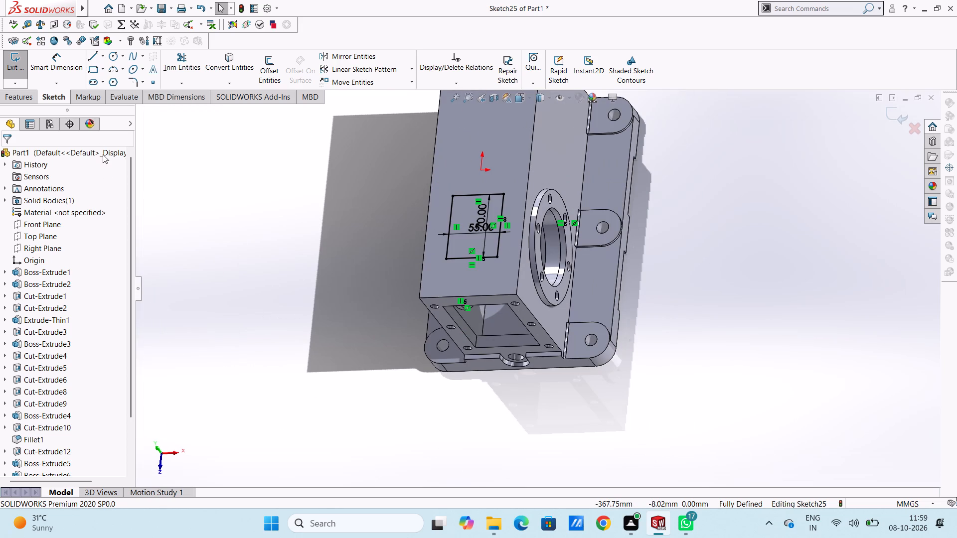
pyautogui.click(12, 102)
pyautogui.click(167, 68)
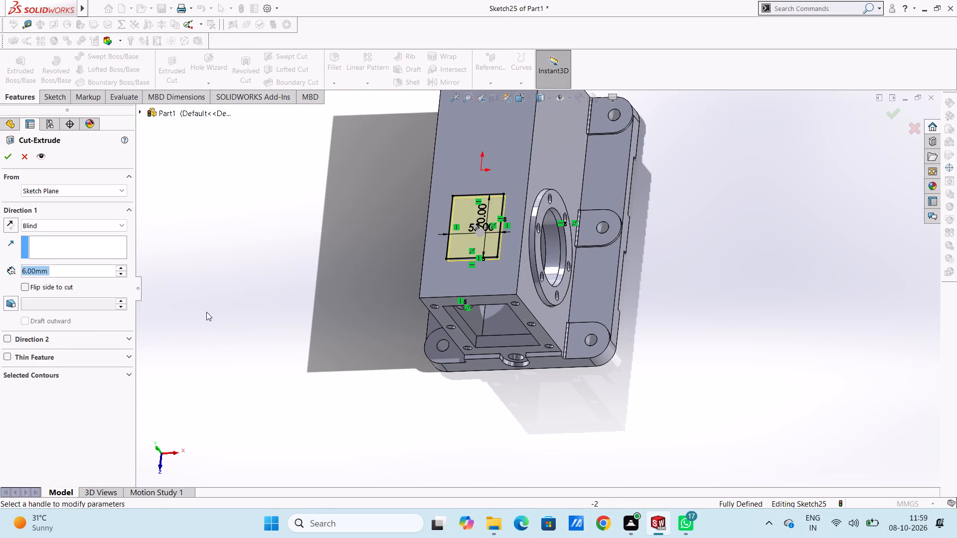
pyautogui.write('20')
pyautogui.press('Return')
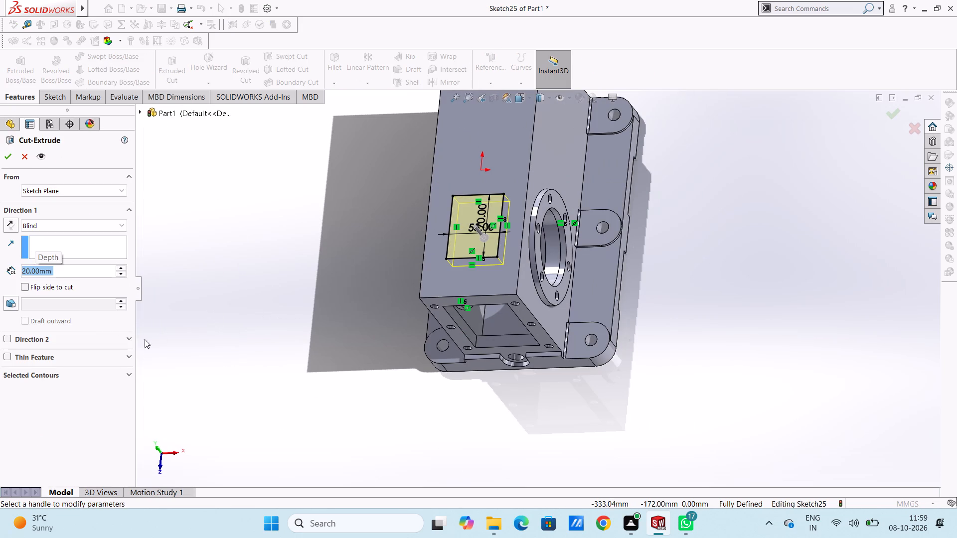
pyautogui.click(8, 160)
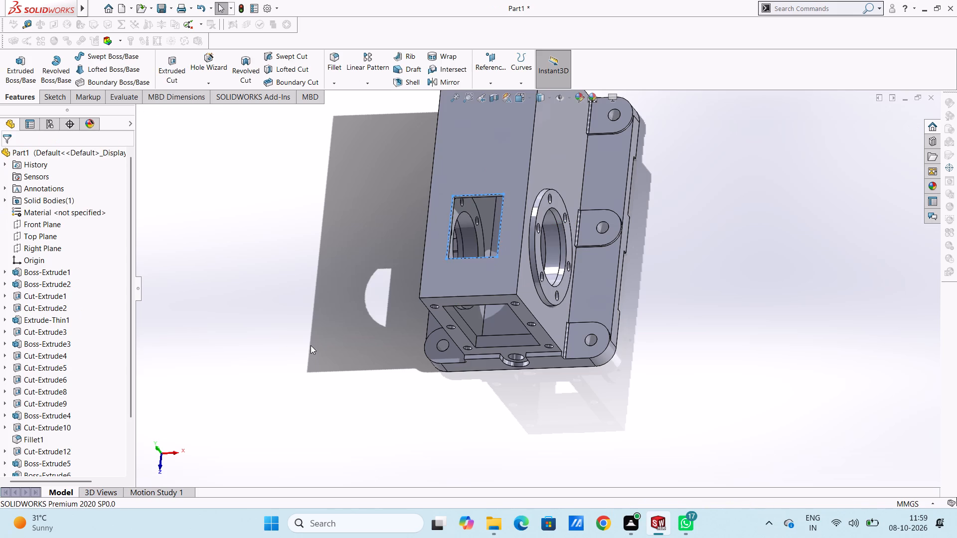
pyautogui.click(311, 345)
# Start a new sketch on the top plate's upper face, seen from the top.
pyautogui.moveTo(277, 366); pyautogui.dragTo(292, 375, button='middle')
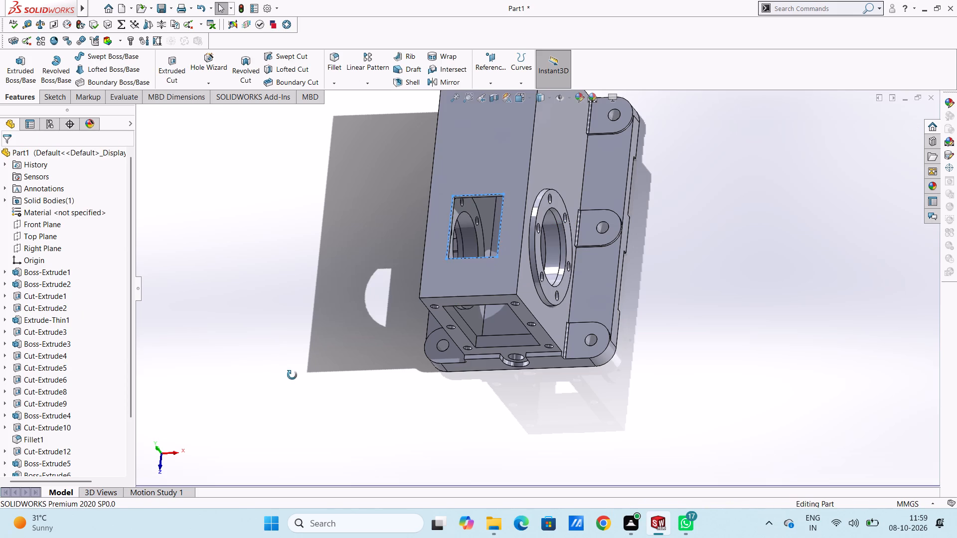
pyautogui.moveTo(292, 375); pyautogui.dragTo(260, 337, button='middle')
pyautogui.scroll(2, 257, 346)
pyautogui.moveTo(313, 360); pyautogui.dragTo(385, 374, button='middle')
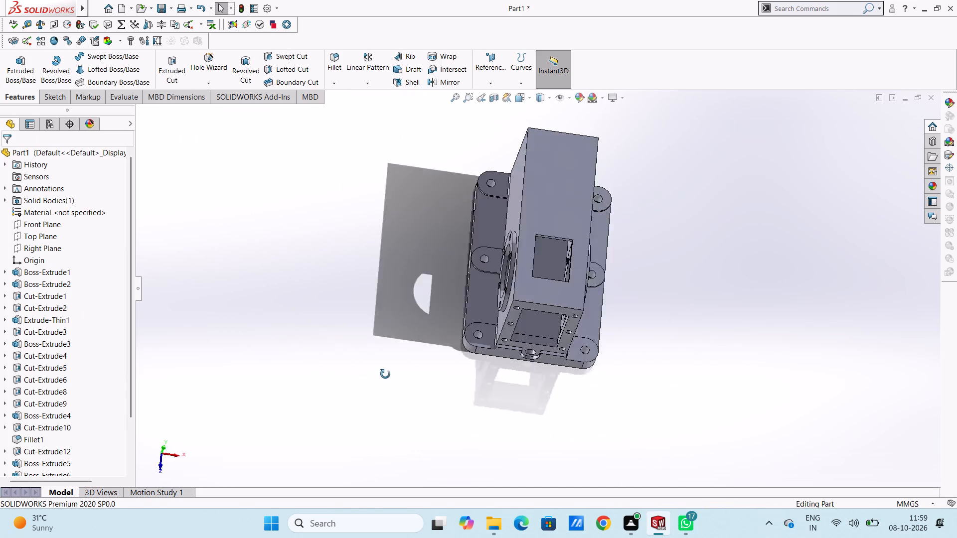
pyautogui.moveTo(385, 374); pyautogui.dragTo(342, 354, button='middle')
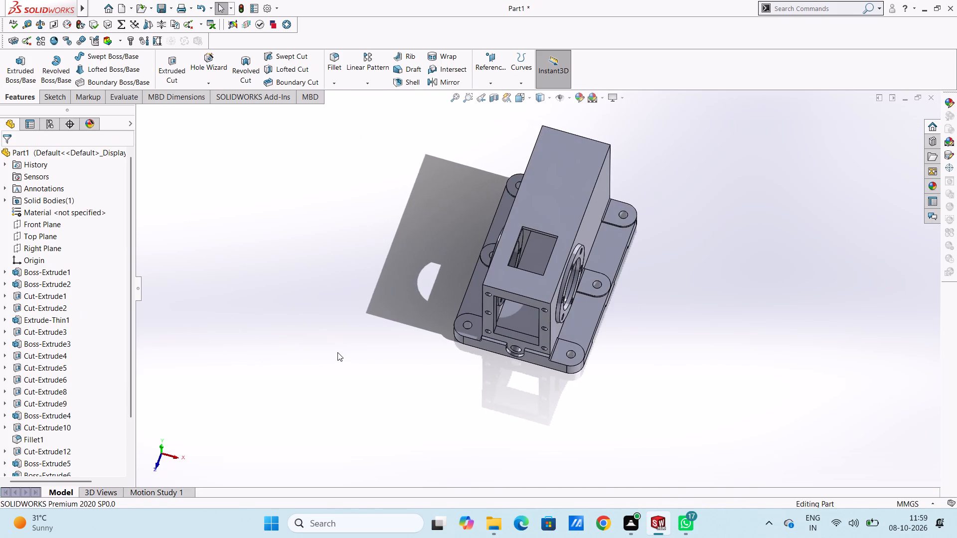
pyautogui.moveTo(330, 332); pyautogui.dragTo(333, 387, button='middle')
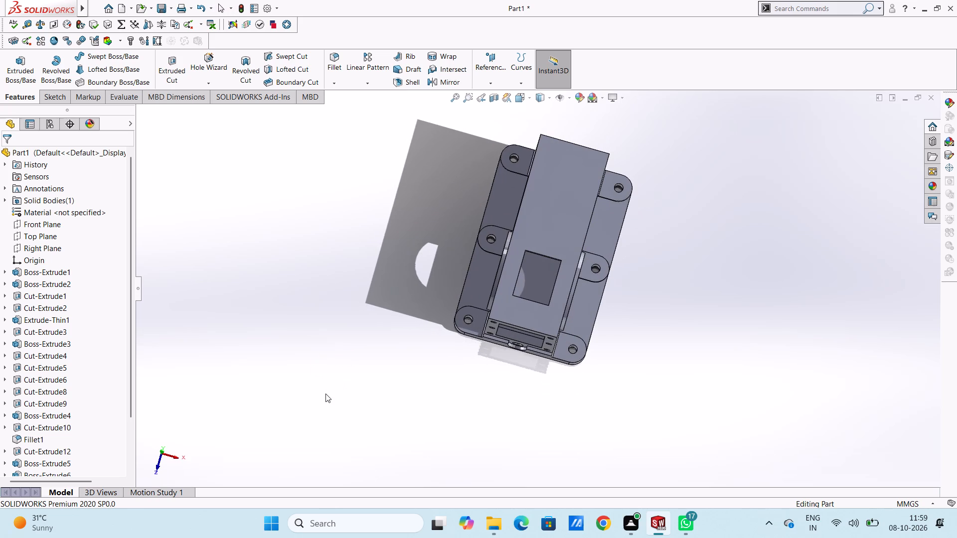
pyautogui.hotkey('ctrl', '5')
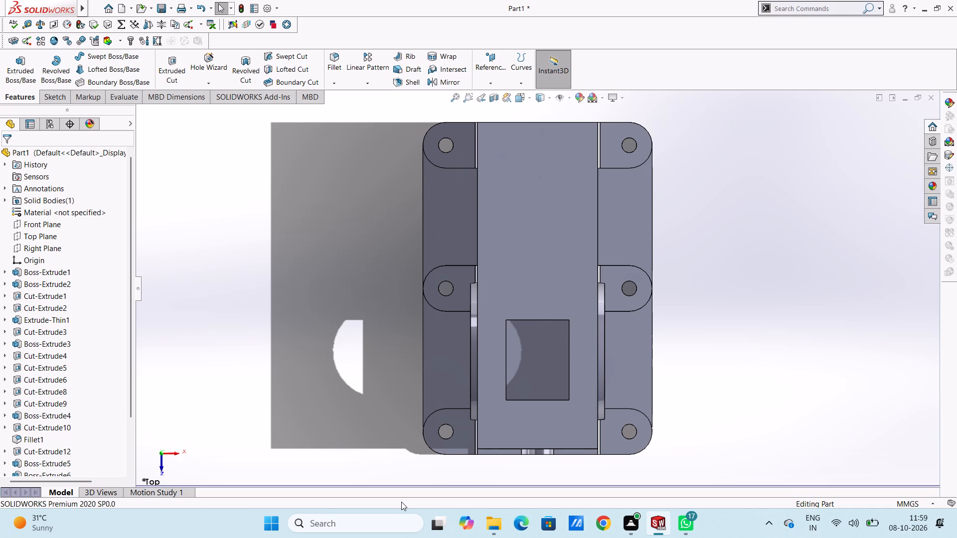
pyautogui.scroll(3, 393, 524)
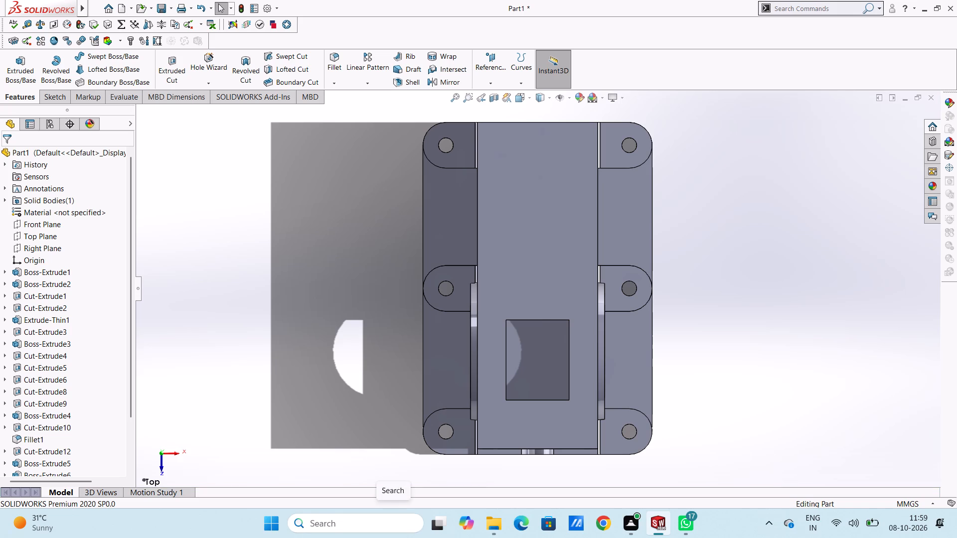
pyautogui.scroll(3, 610, 393)
pyautogui.scroll(-3, 669, 308)
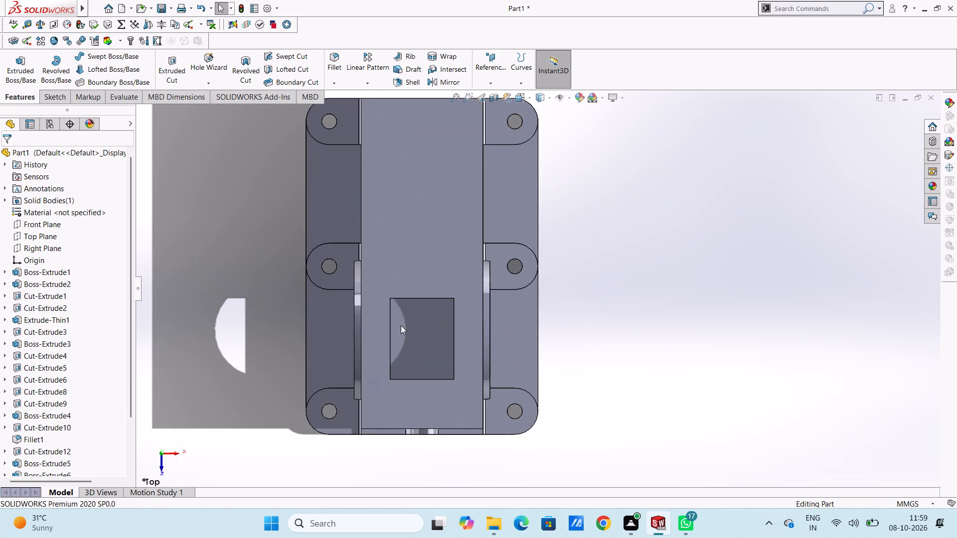
pyautogui.click(422, 260)
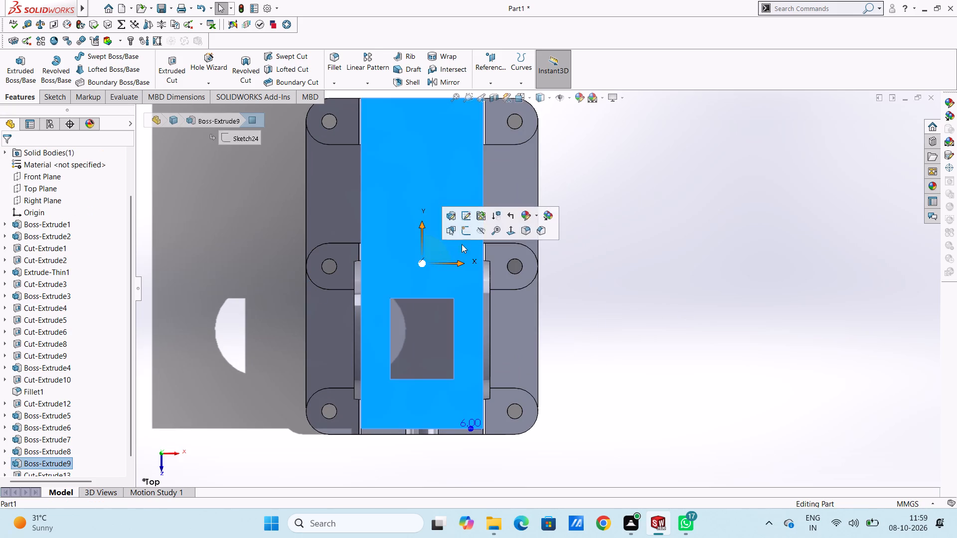
pyautogui.click(468, 232)
pyautogui.click(239, 252)
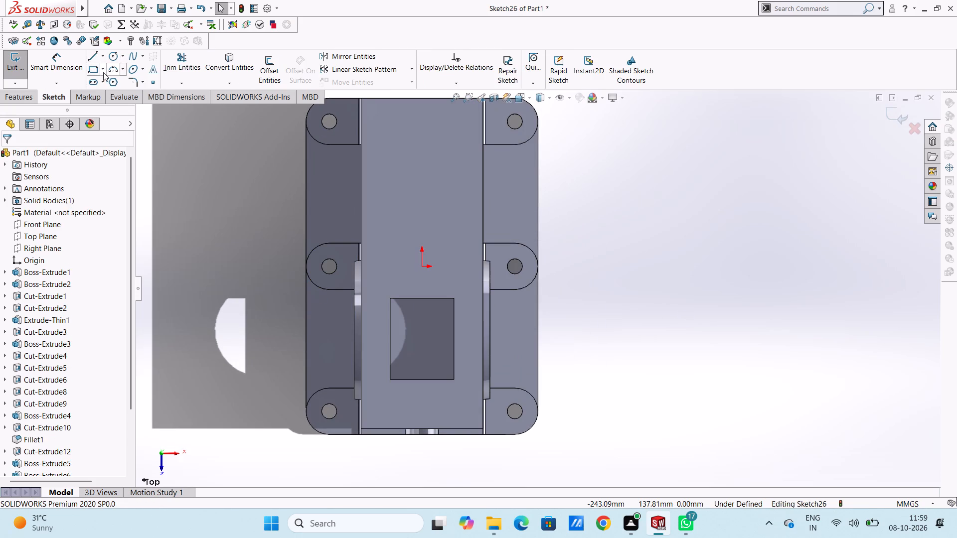
# Draw a corner rectangle tracing the rectangular opening in the top plate from corner to opposite corner.
pyautogui.click(99, 70)
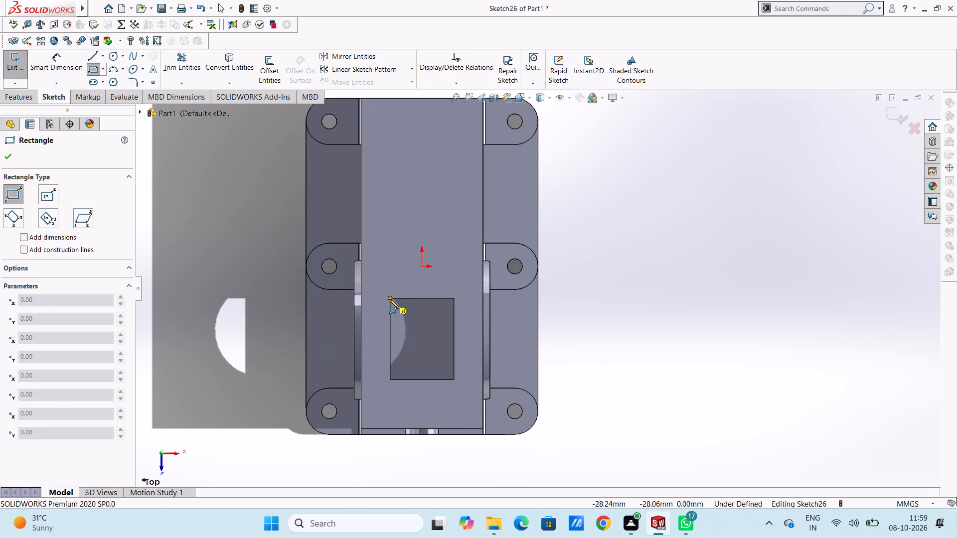
pyautogui.click(389, 299)
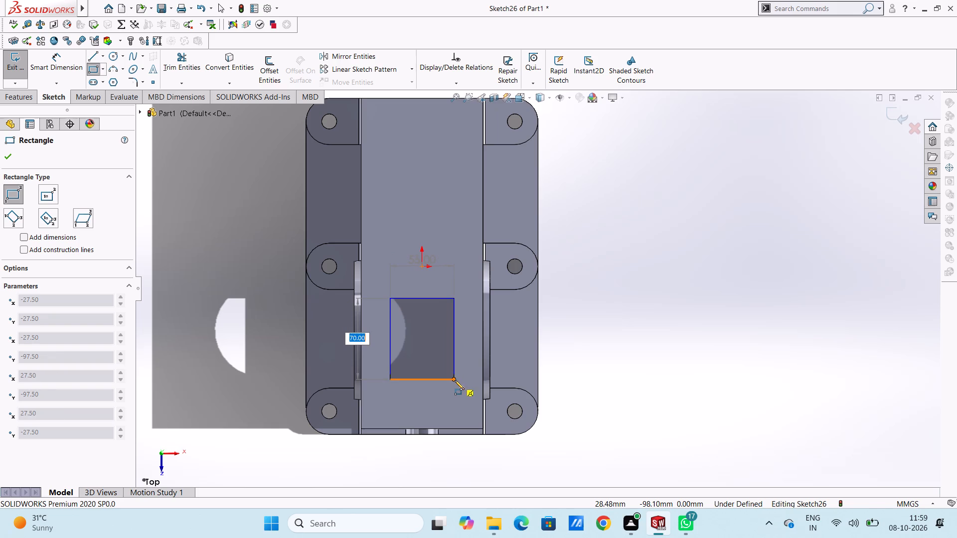
pyautogui.click(455, 380)
pyautogui.press('Escape')
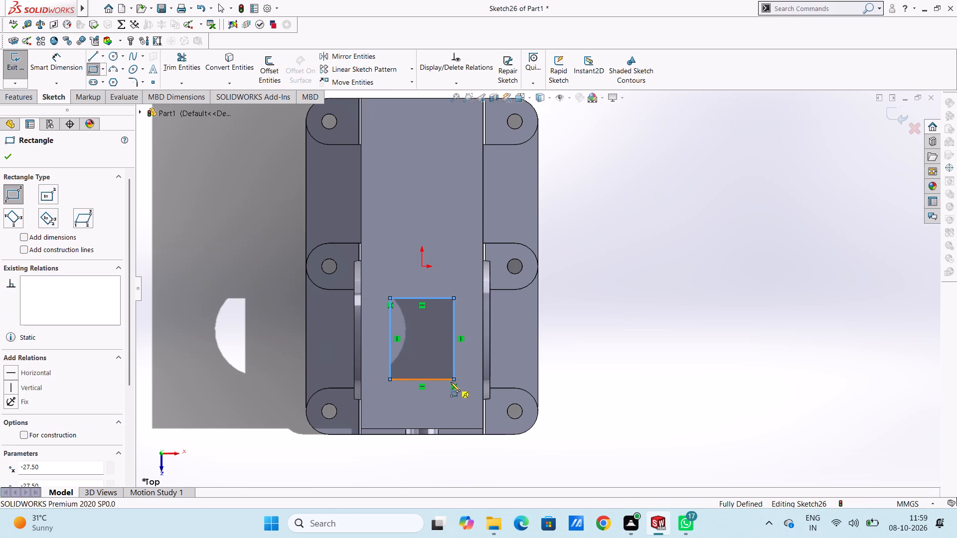
pyautogui.press('Escape')
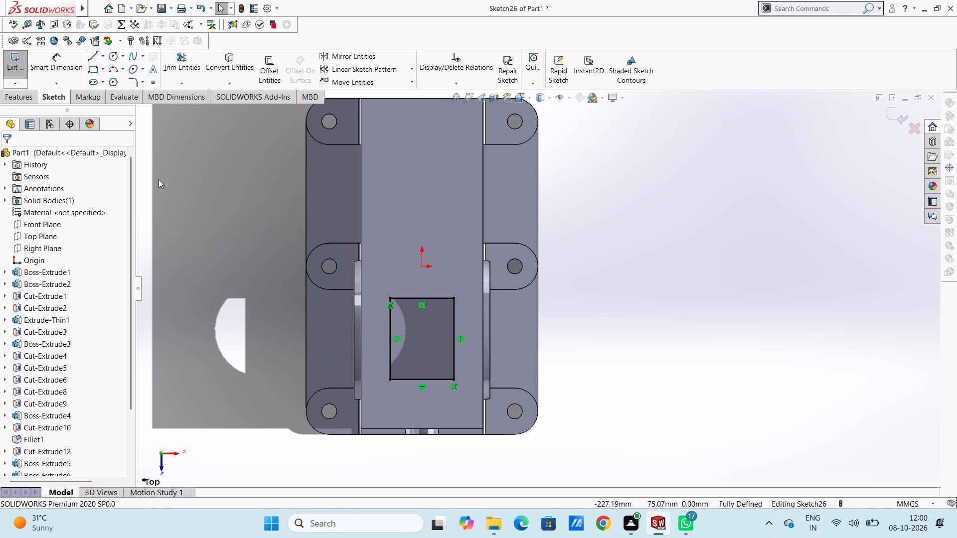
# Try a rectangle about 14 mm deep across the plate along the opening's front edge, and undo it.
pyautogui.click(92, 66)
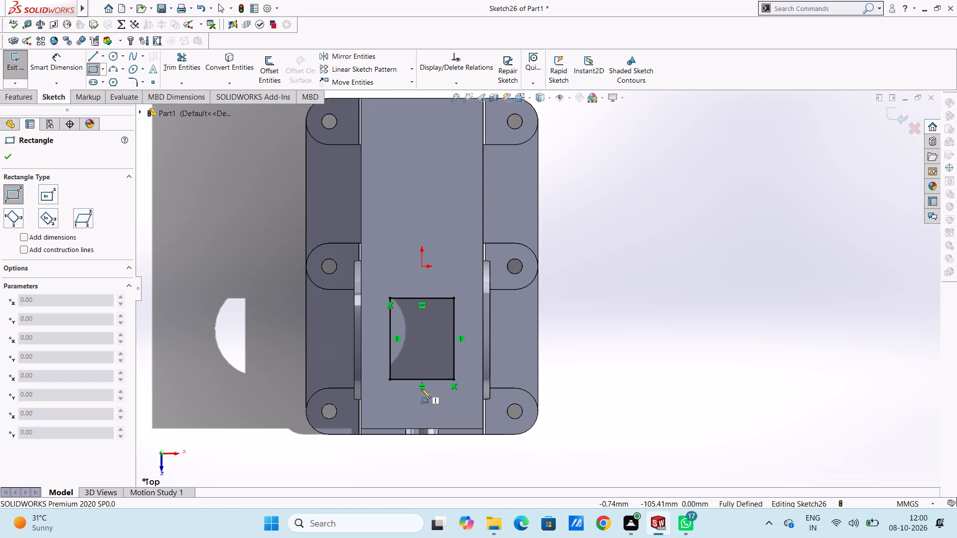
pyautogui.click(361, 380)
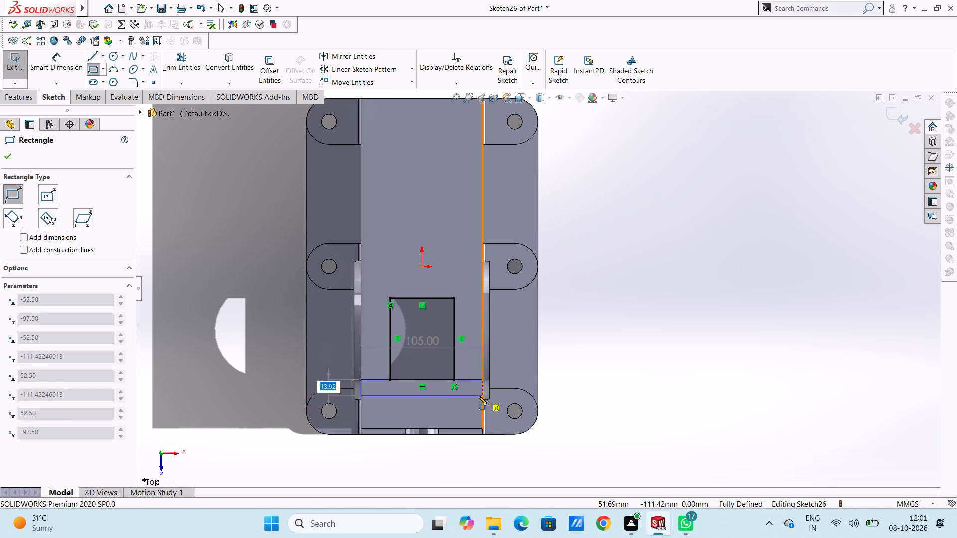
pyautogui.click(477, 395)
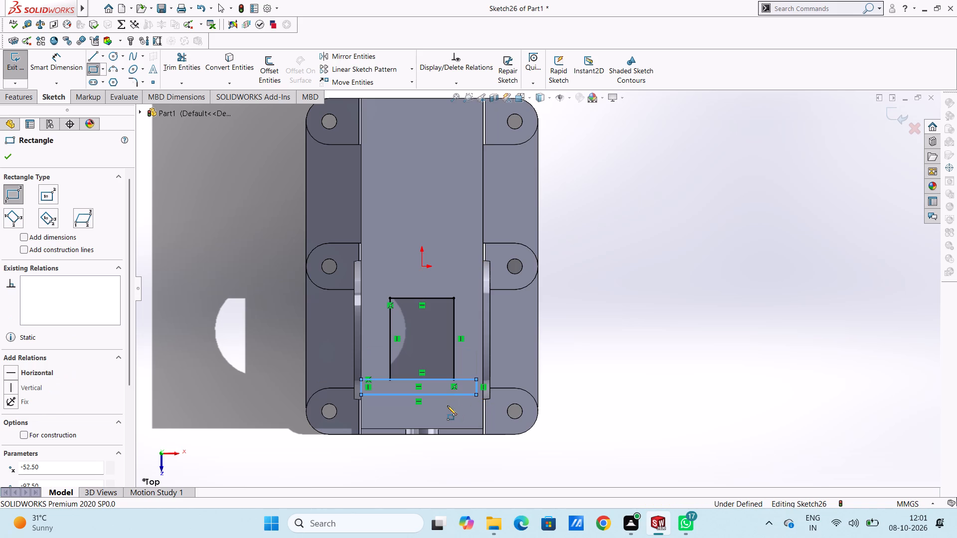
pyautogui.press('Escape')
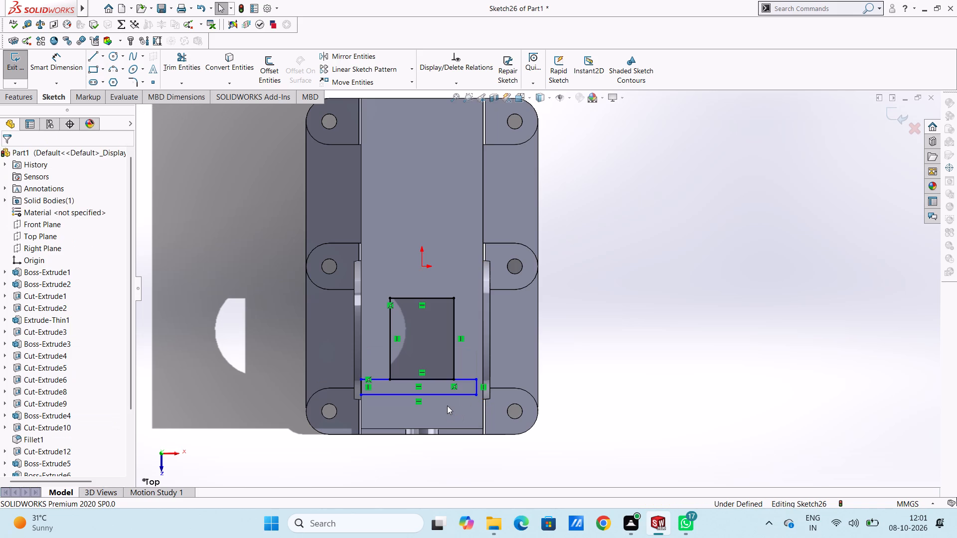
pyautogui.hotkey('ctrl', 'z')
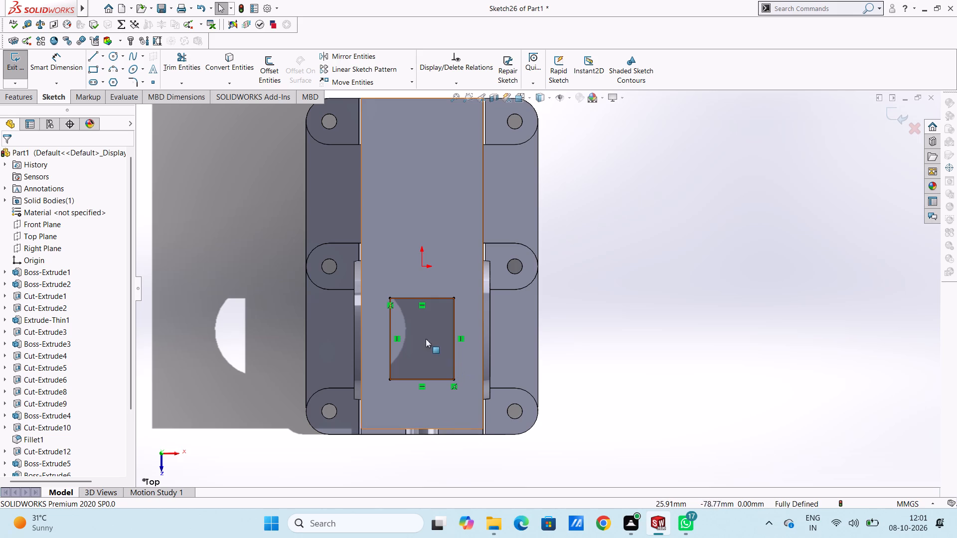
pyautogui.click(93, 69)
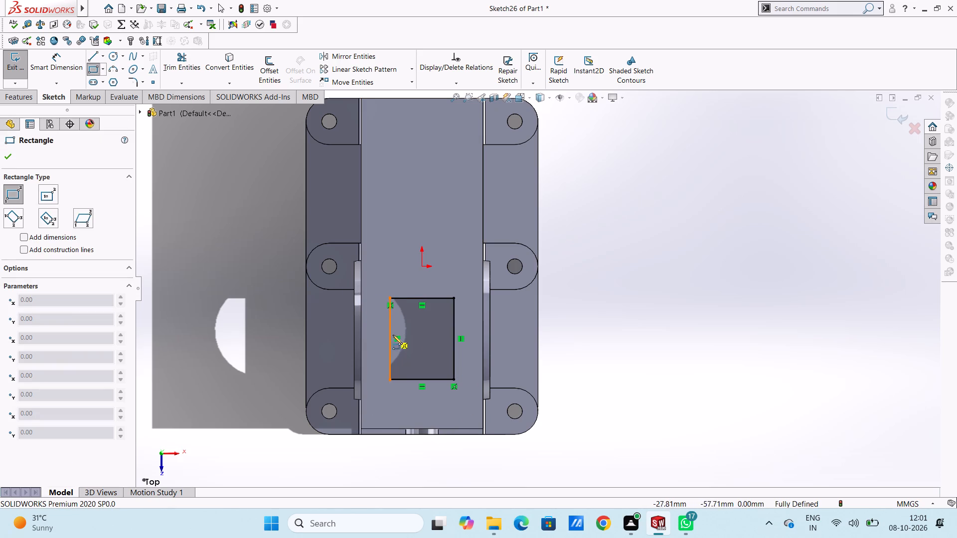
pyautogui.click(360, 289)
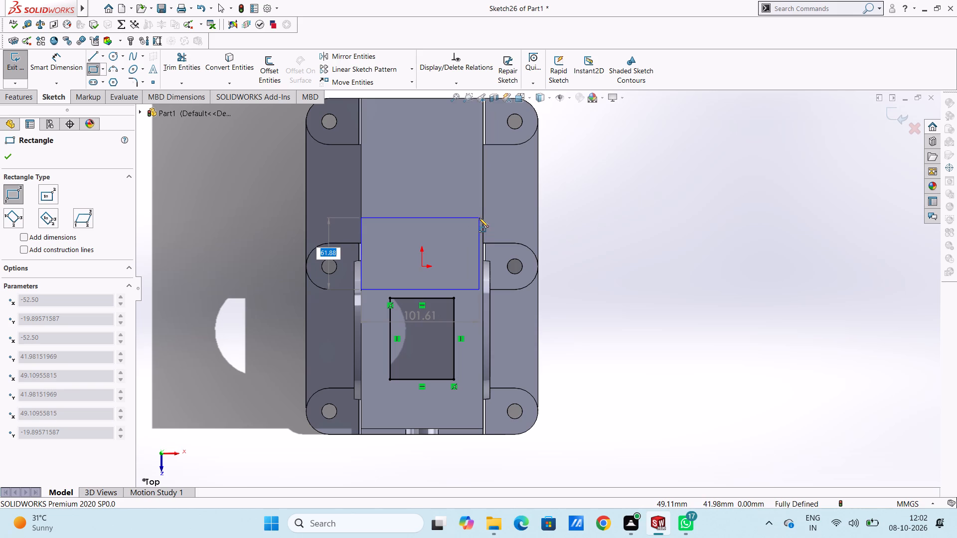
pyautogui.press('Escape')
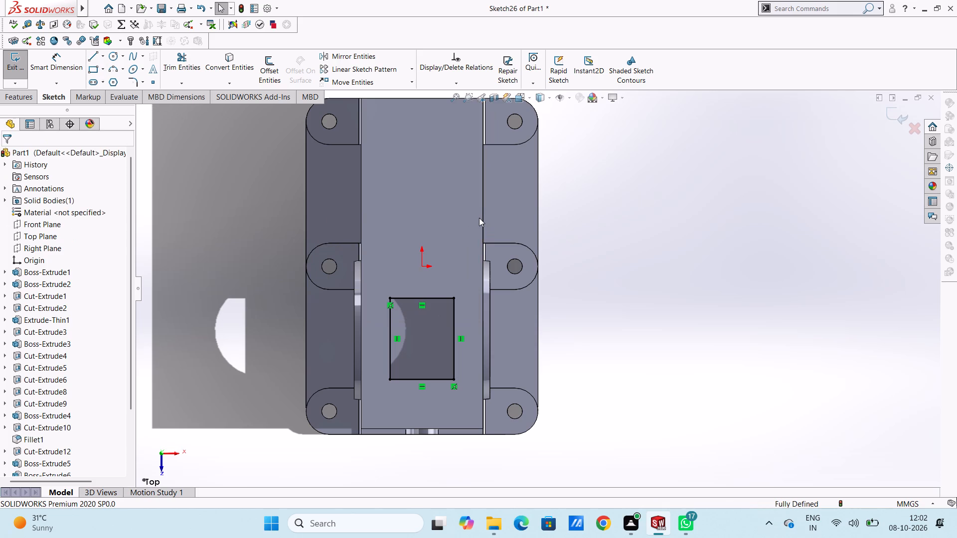
# Draw a corner rectangle about 83 by 94 mm around the opening, enclosing the traced rectangle.
pyautogui.click(91, 72)
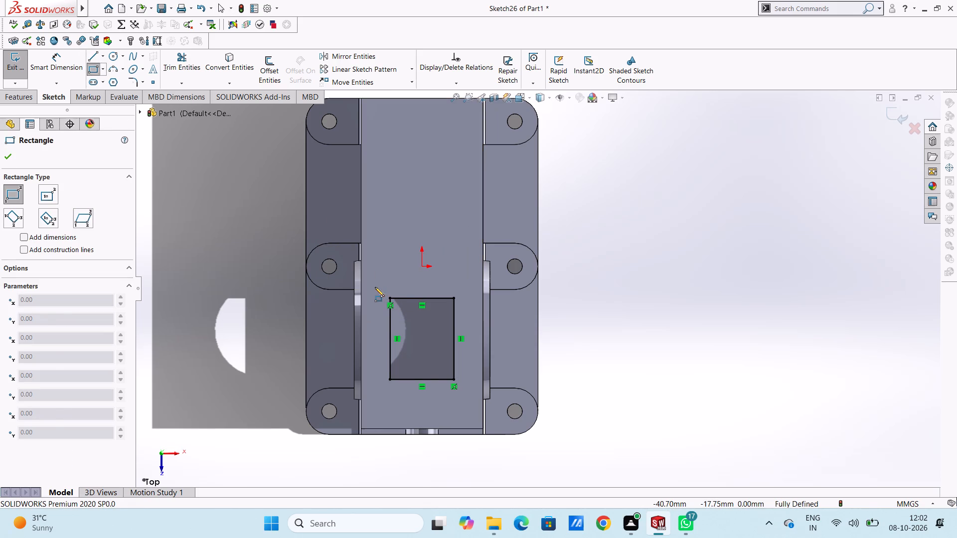
pyautogui.click(375, 287)
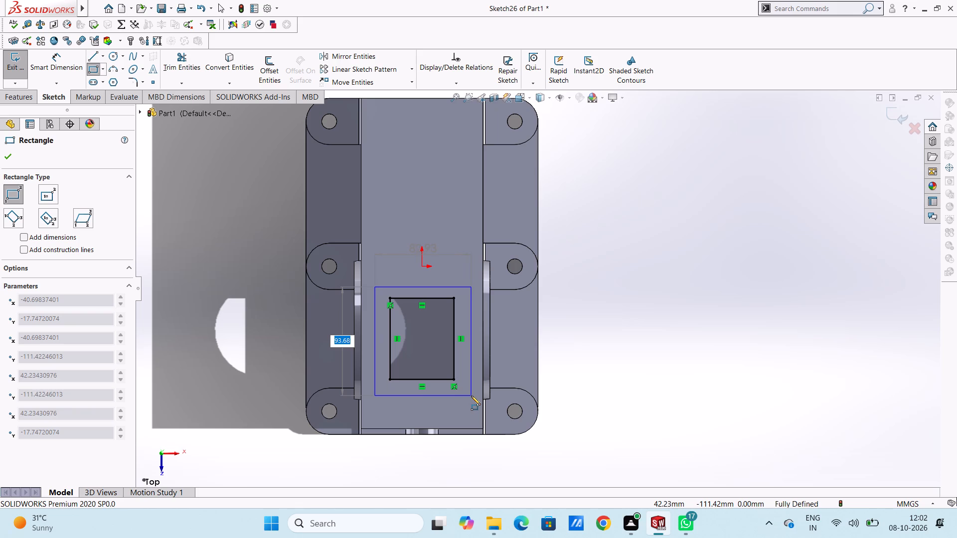
pyautogui.click(471, 396)
pyautogui.press('Escape')
pyautogui.press('Escape')
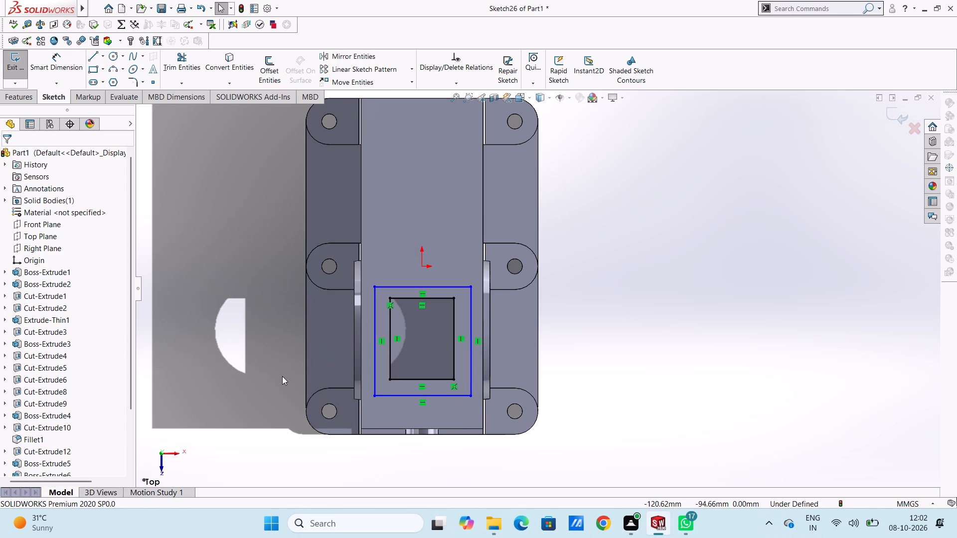
# Align the midpoint of the outer rectangle's front side vertically with the midpoint of the edge at the housing's front centre.
pyautogui.click(423, 396)
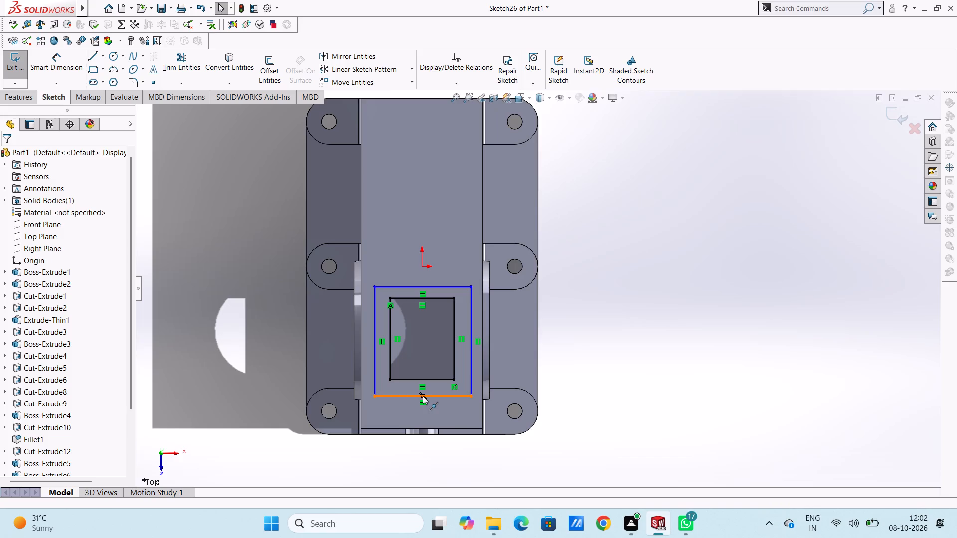
pyautogui.click(422, 435)
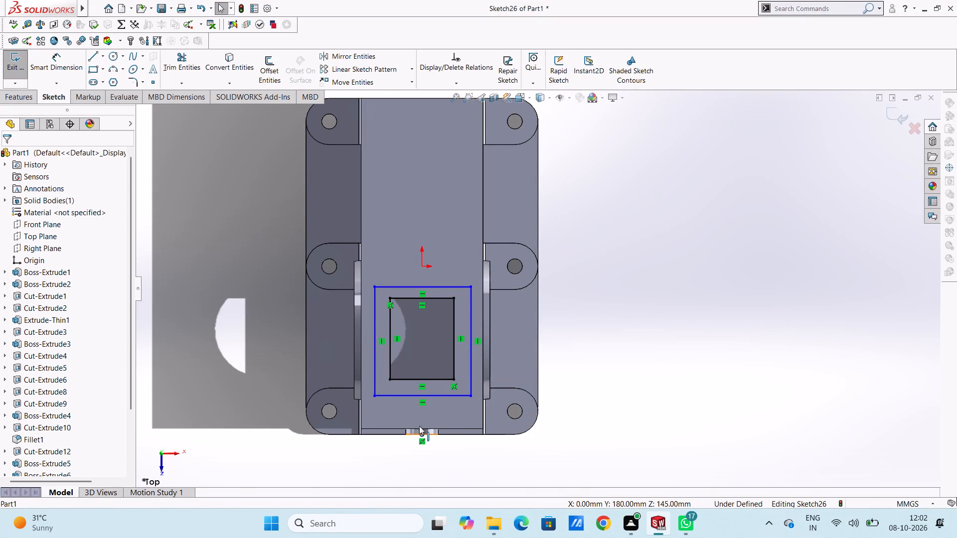
pyautogui.keyDown('ctrl'); pyautogui.click(422, 397); pyautogui.keyUp('ctrl')
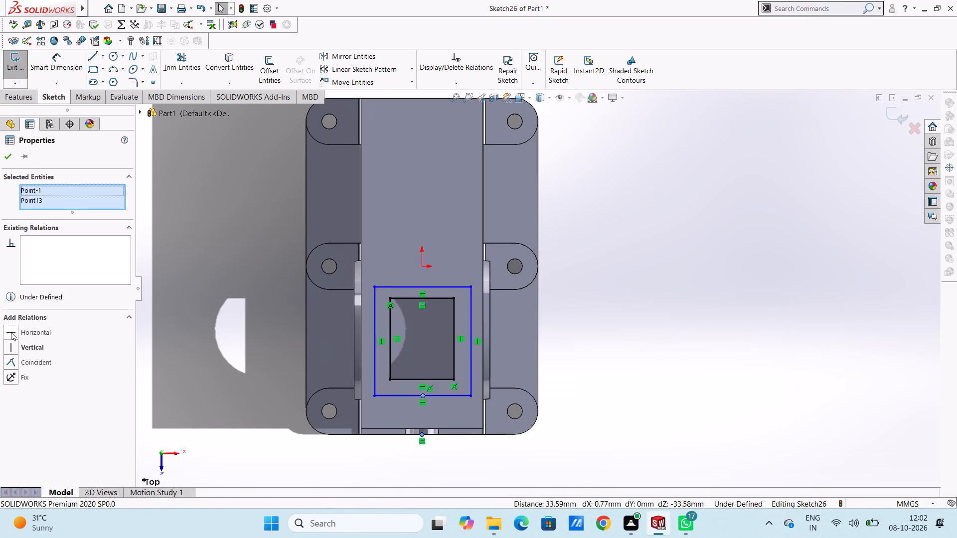
pyautogui.click(13, 344)
pyautogui.click(185, 361)
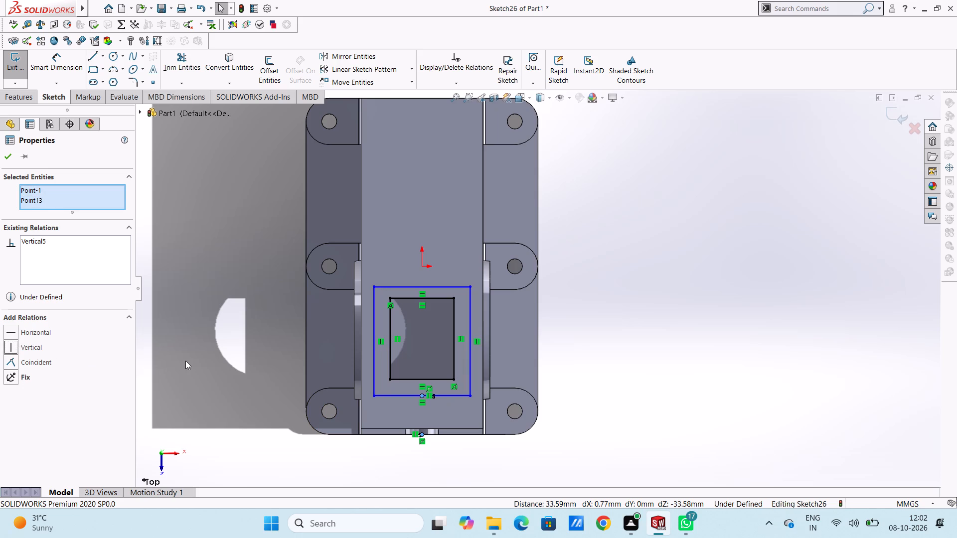
# Align the midpoint of the outer rectangle's right side horizontally with the midpoint of the base flange's straight right edge.
pyautogui.keyDown('ctrl'); pyautogui.click(470, 340); pyautogui.keyUp('ctrl')
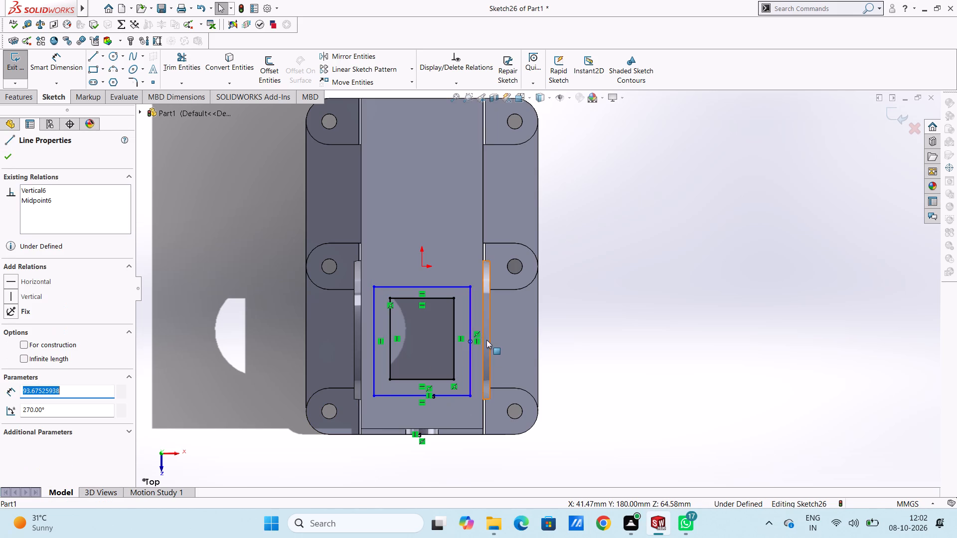
pyautogui.keyDown('ctrl'); pyautogui.click(539, 339); pyautogui.keyUp('ctrl')
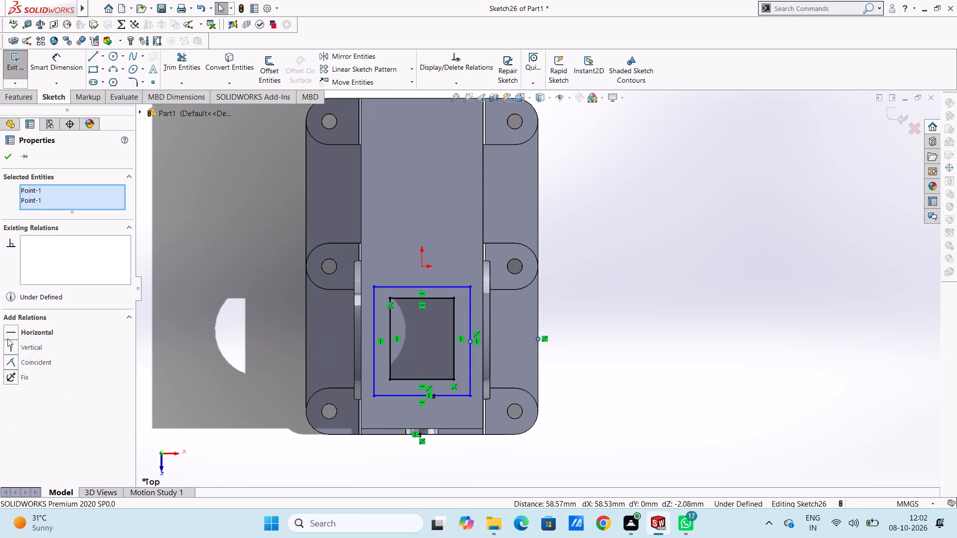
pyautogui.click(14, 332)
pyautogui.click(239, 334)
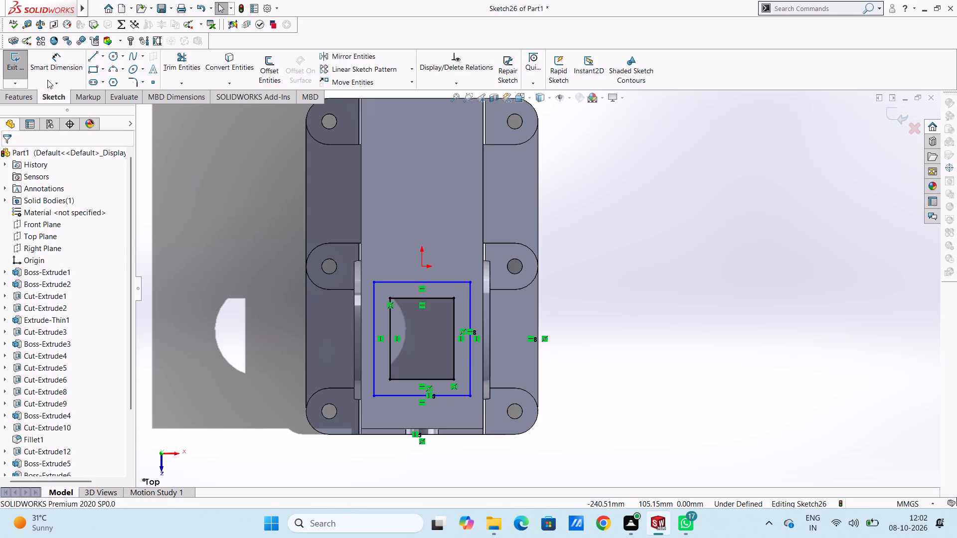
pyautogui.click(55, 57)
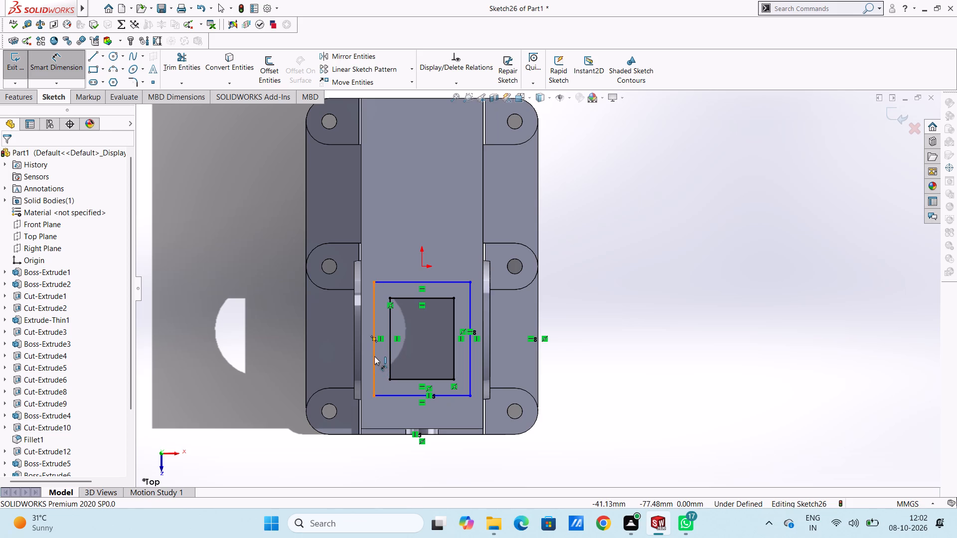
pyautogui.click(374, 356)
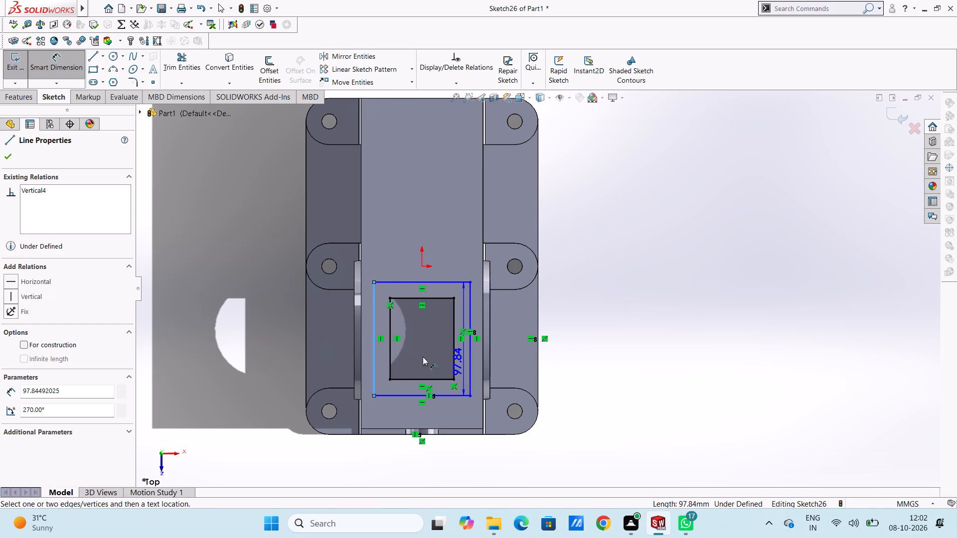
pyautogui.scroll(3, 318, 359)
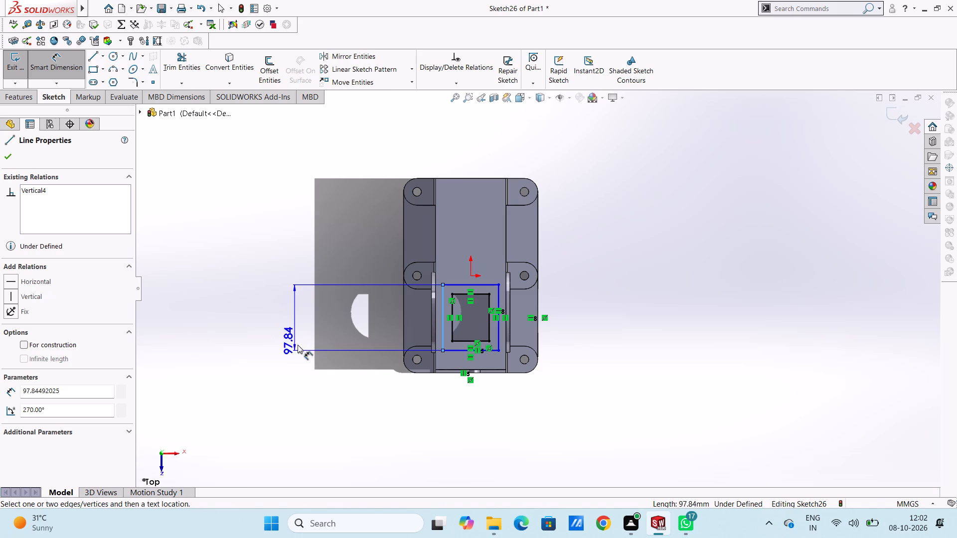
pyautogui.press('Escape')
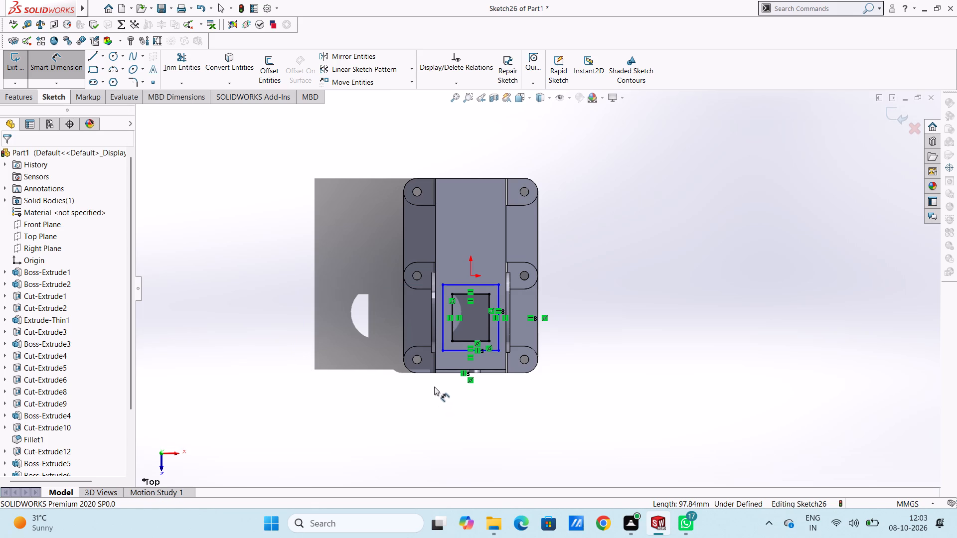
# Dimension the outer rectangle's front side, setting its width to 90 mm.
pyautogui.click(449, 351)
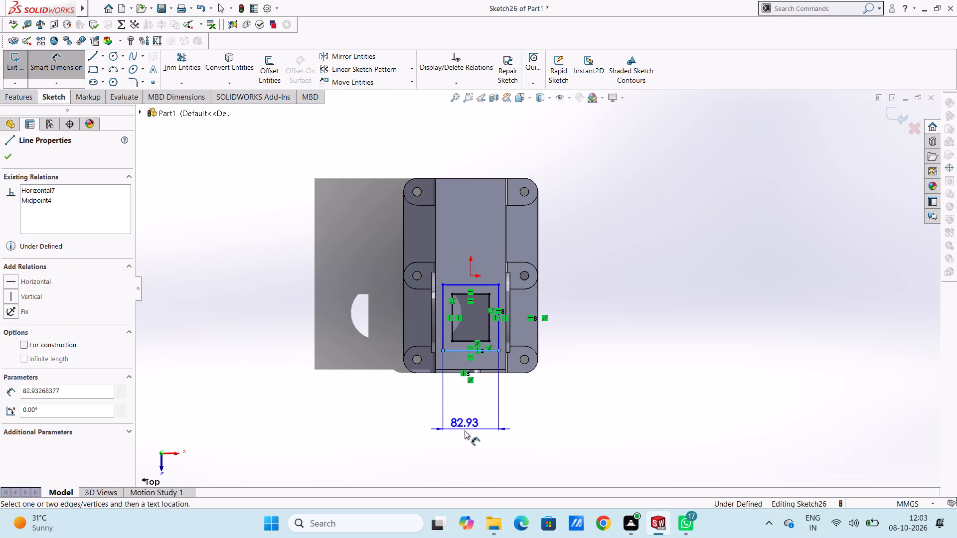
pyautogui.click(465, 437)
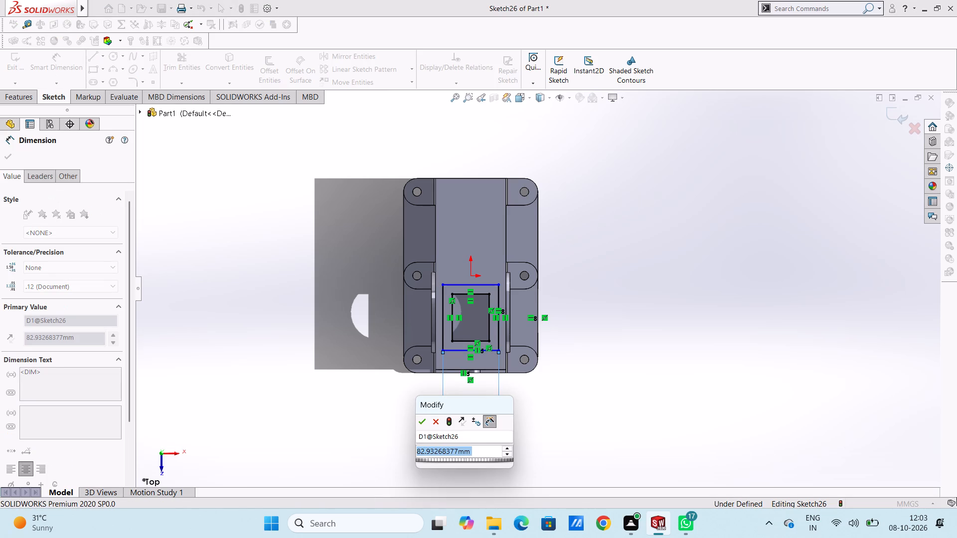
pyautogui.write('90')
pyautogui.press('Return')
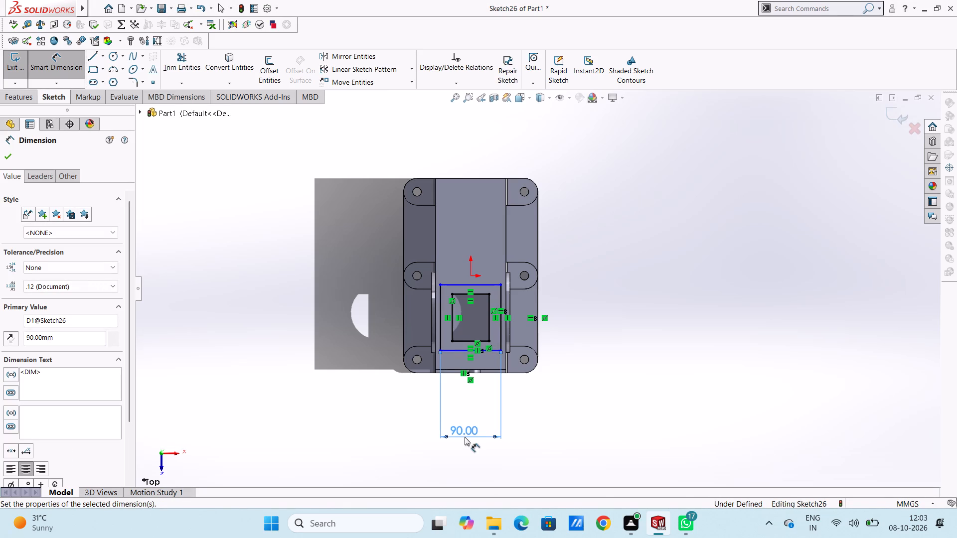
pyautogui.click(348, 407)
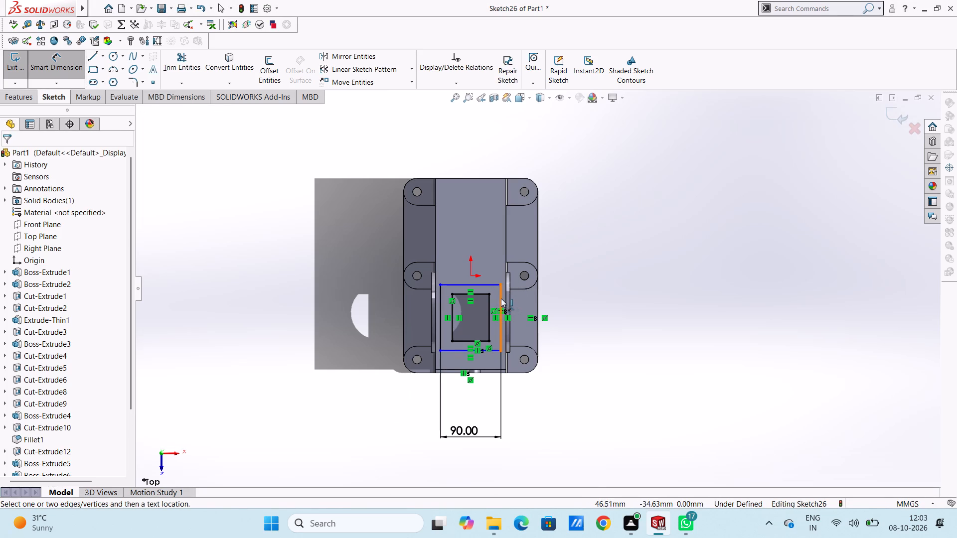
# Dimension the outer rectangle's right side, setting its length to 105 mm.
pyautogui.click(501, 298)
pyautogui.click(702, 303)
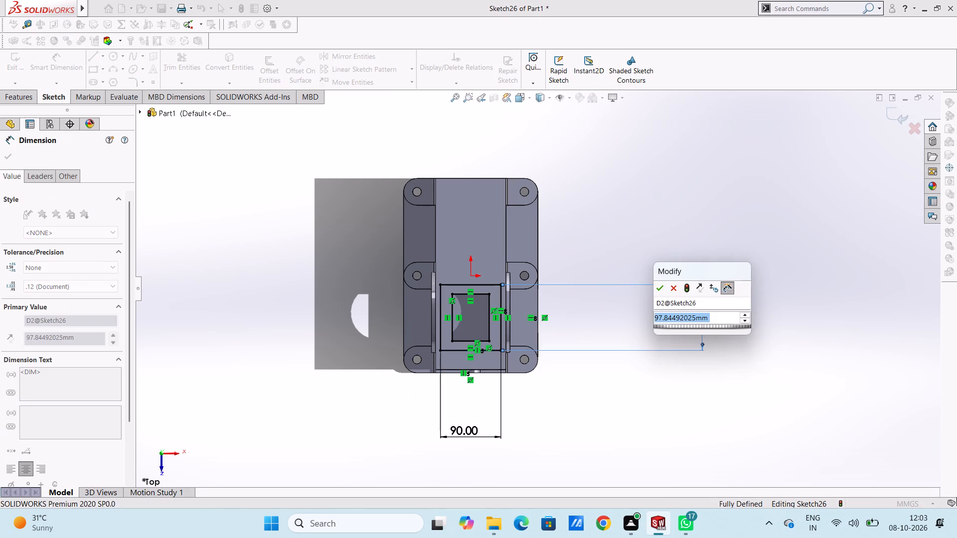
pyautogui.write('105')
pyautogui.press('Return')
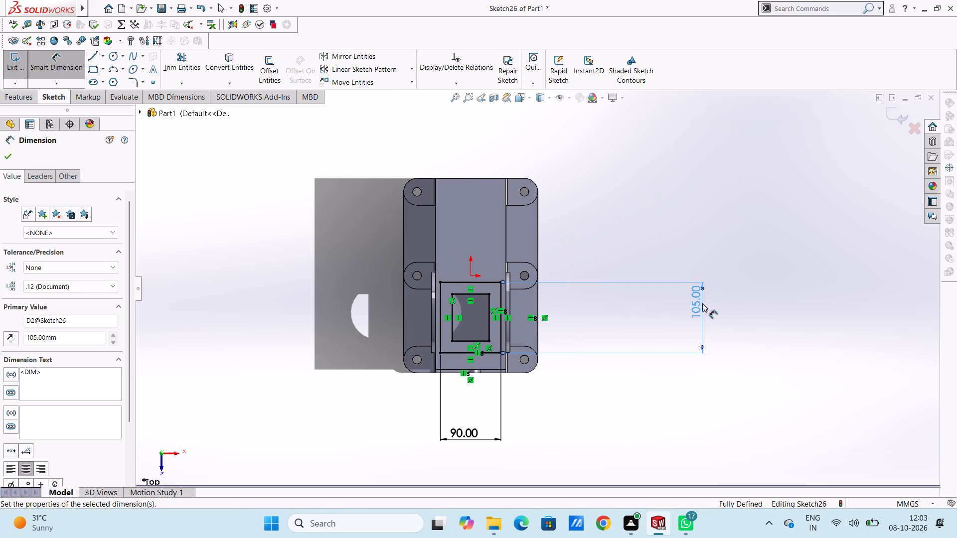
pyautogui.click(628, 246)
# Examine the two rectangles on the top plate from several angles and return to the top view.
pyautogui.scroll(-1, 579, 293)
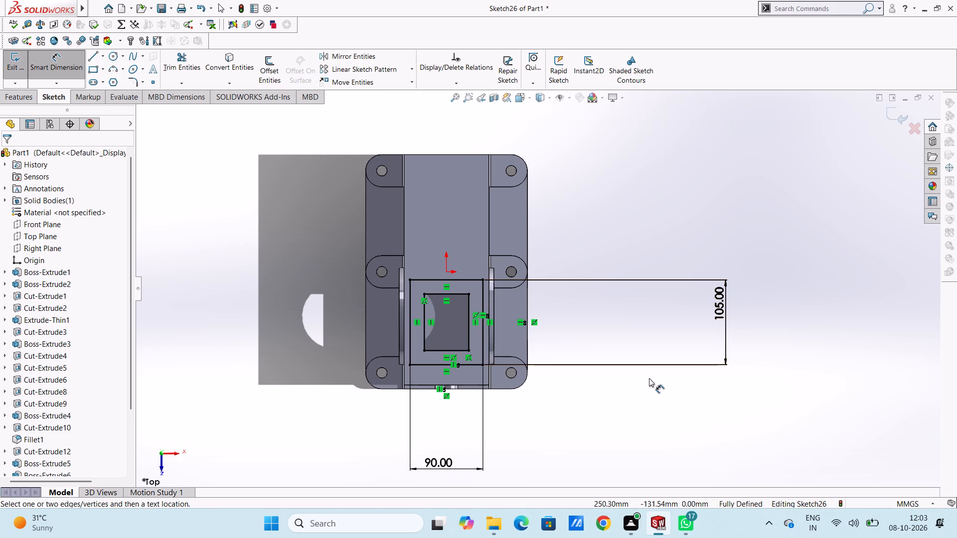
pyautogui.moveTo(580, 355); pyautogui.dragTo(582, 355, button='middle')
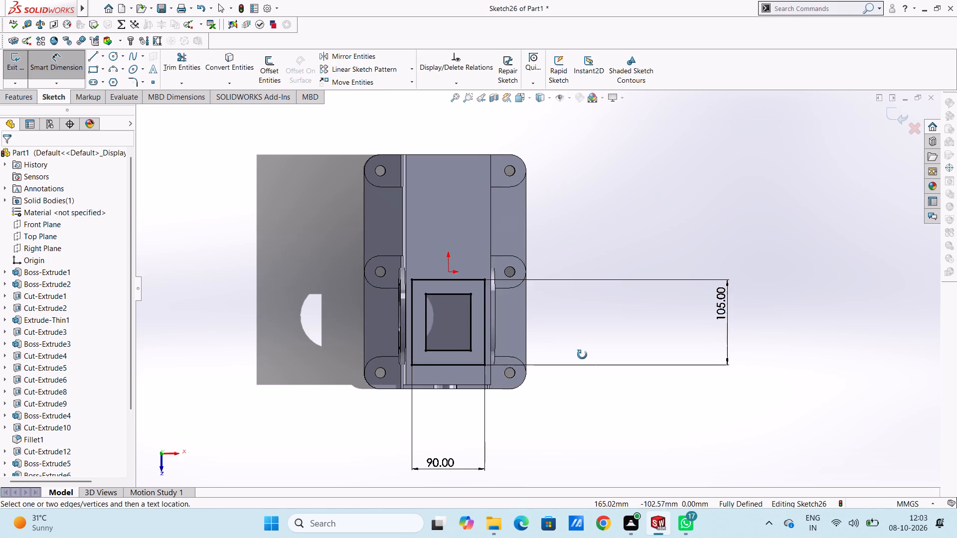
pyautogui.moveTo(582, 355); pyautogui.dragTo(565, 264, button='middle')
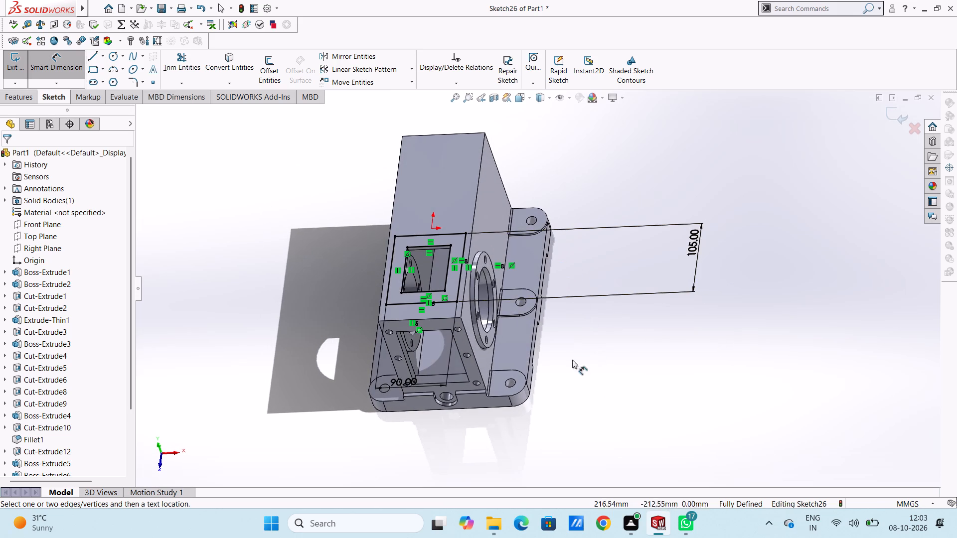
pyautogui.scroll(-1, 618, 369)
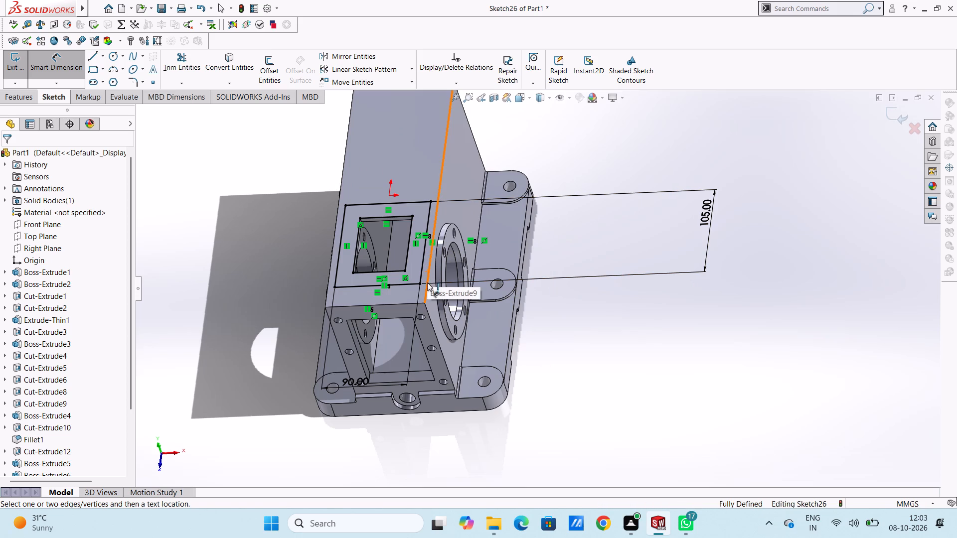
pyautogui.moveTo(659, 364); pyautogui.dragTo(707, 381, button='middle')
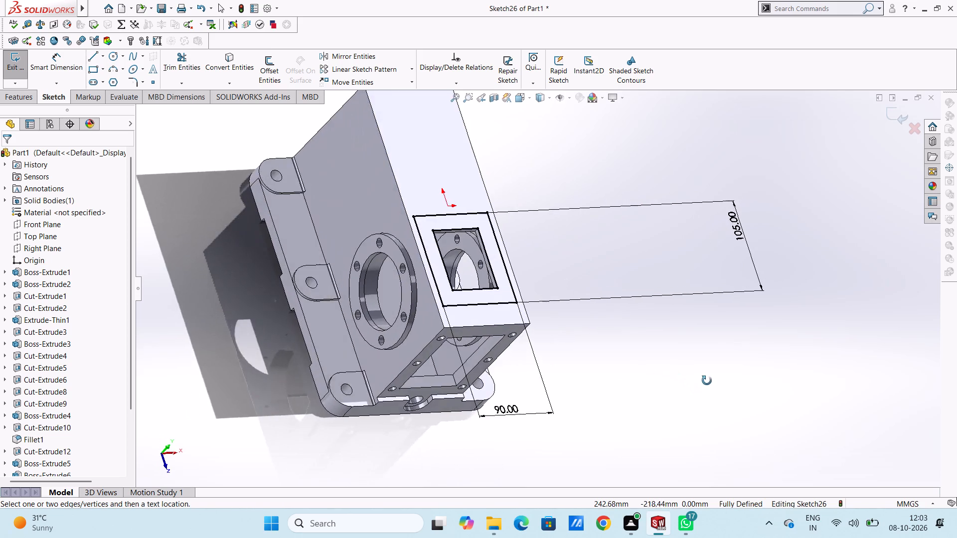
pyautogui.moveTo(707, 381); pyautogui.dragTo(652, 371, button='middle')
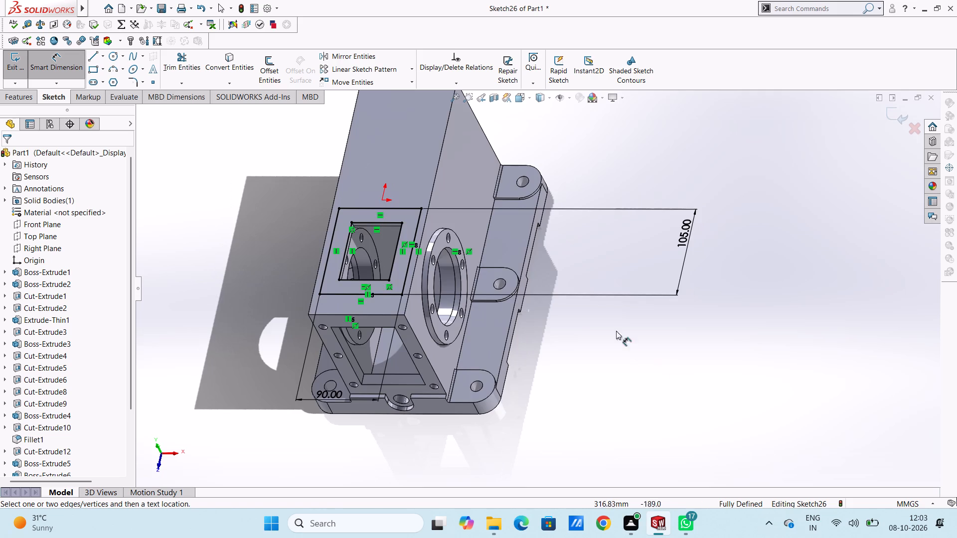
pyautogui.scroll(3, 439, 264)
pyautogui.moveTo(359, 335); pyautogui.dragTo(362, 349, button='middle')
pyautogui.hotkey('ctrl', '5')
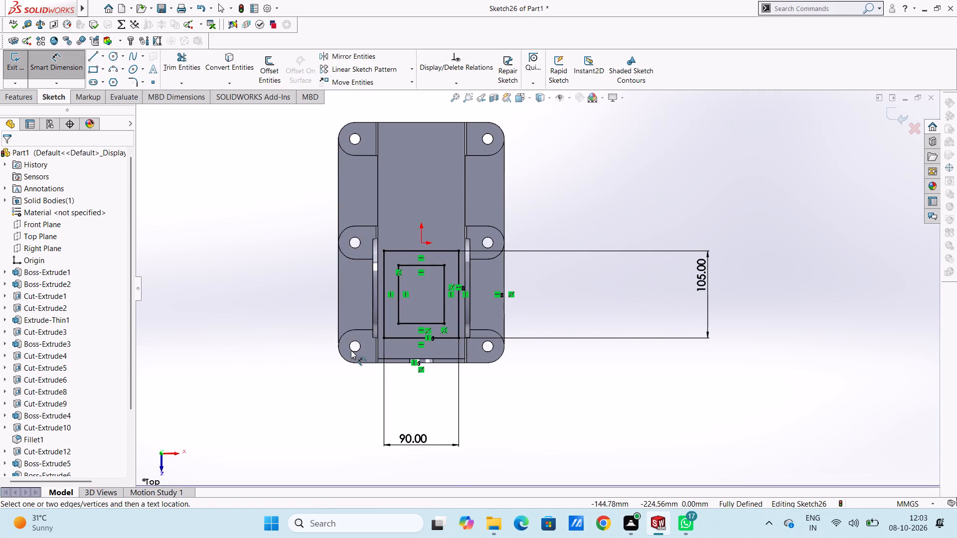
pyautogui.click(238, 319)
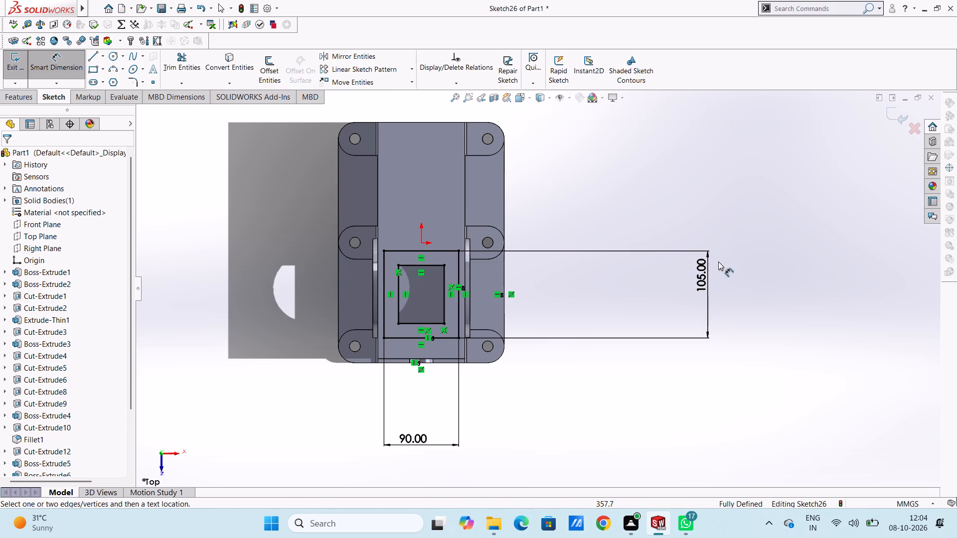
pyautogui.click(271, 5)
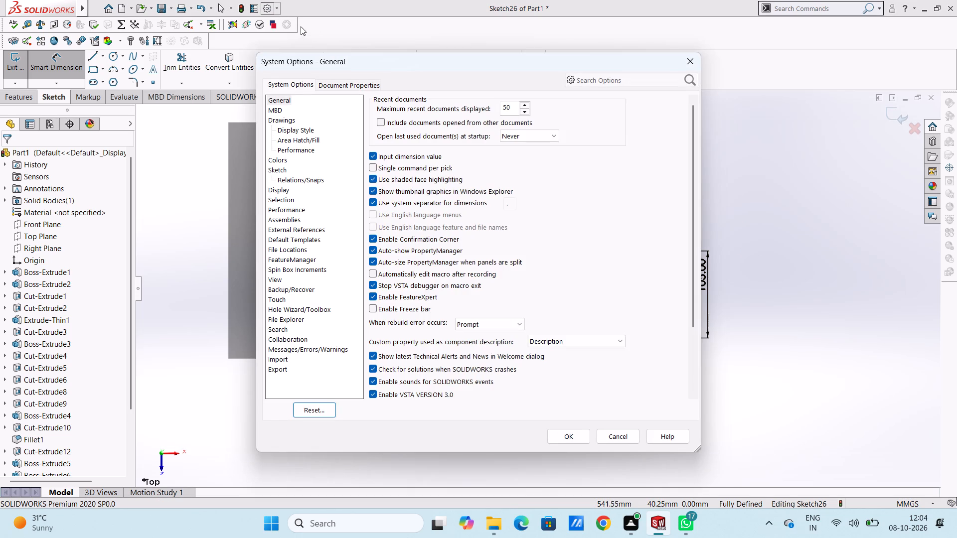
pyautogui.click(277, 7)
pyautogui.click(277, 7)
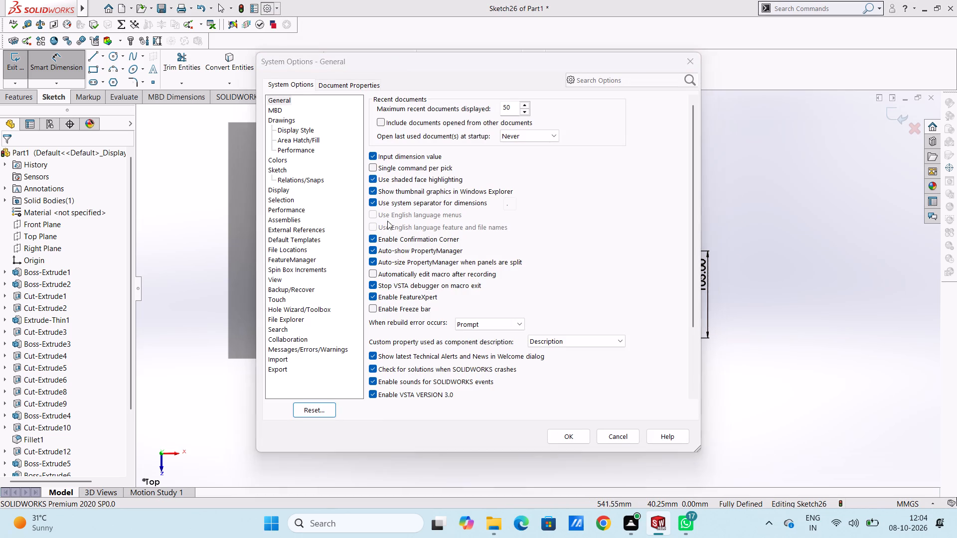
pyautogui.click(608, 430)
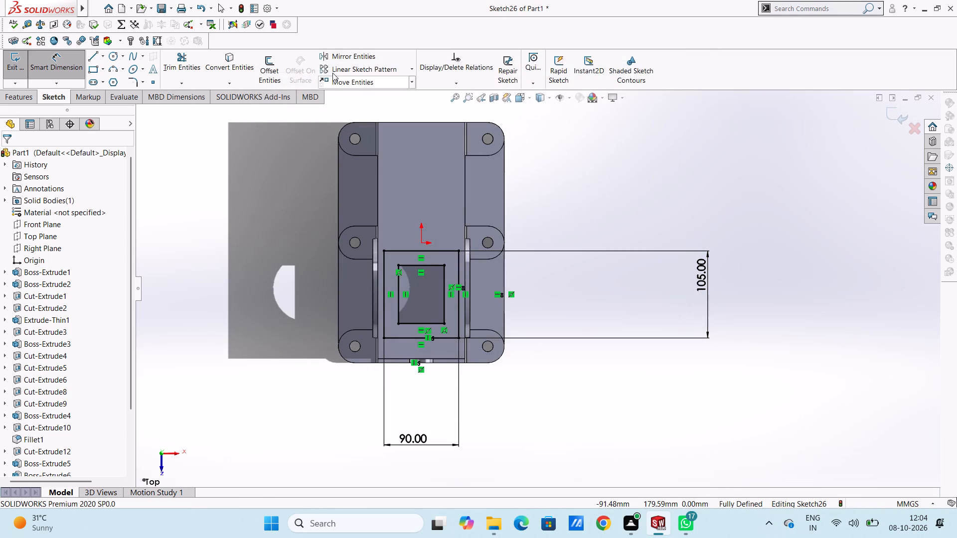
# Examine the interface customization settings for toolbars, shortcut bars, commands and menus, including the Sketch category of shortcut bar buttons.
pyautogui.click(276, 8)
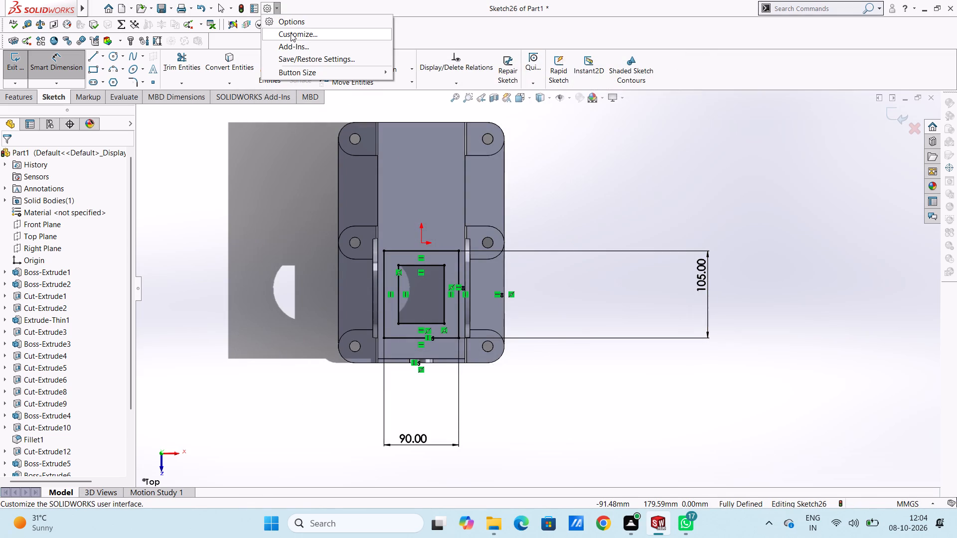
pyautogui.click(291, 33)
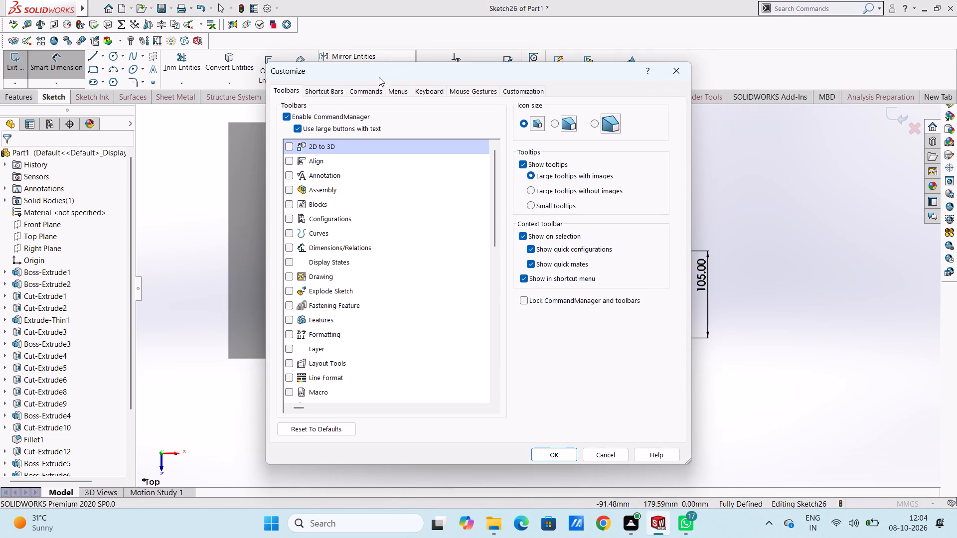
pyautogui.click(333, 92)
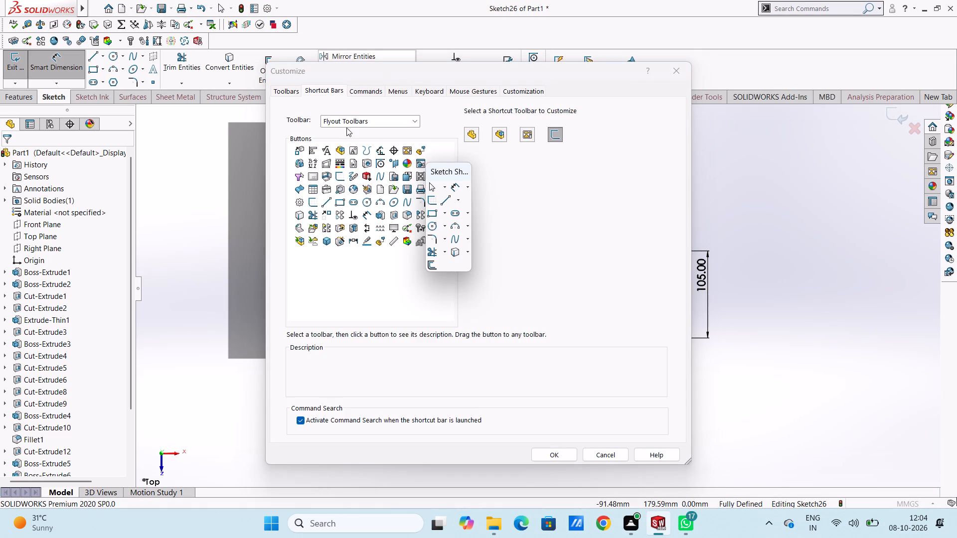
pyautogui.doubleClick(345, 120)
pyautogui.doubleClick(373, 124)
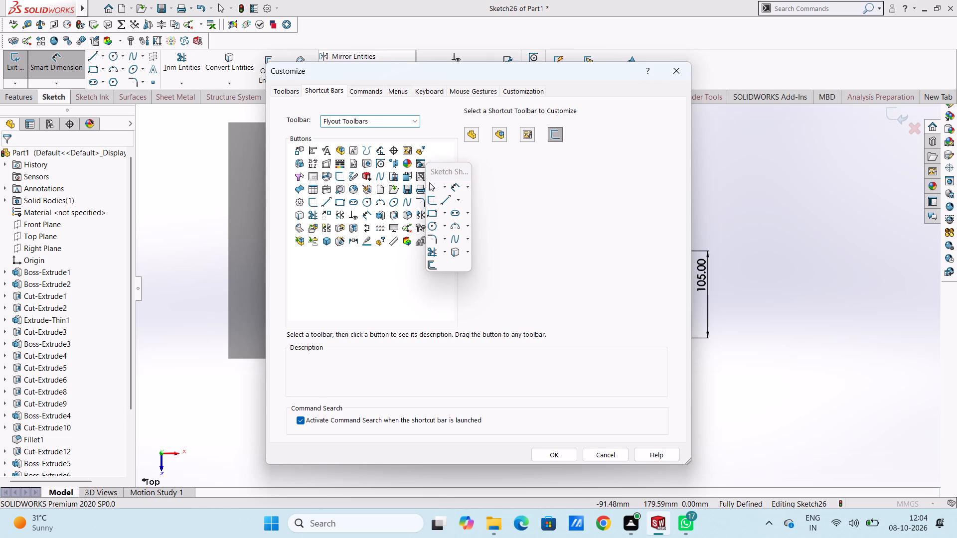
pyautogui.click(414, 122)
pyautogui.moveTo(375, 114); pyautogui.dragTo(370, 112)
pyautogui.click(289, 92)
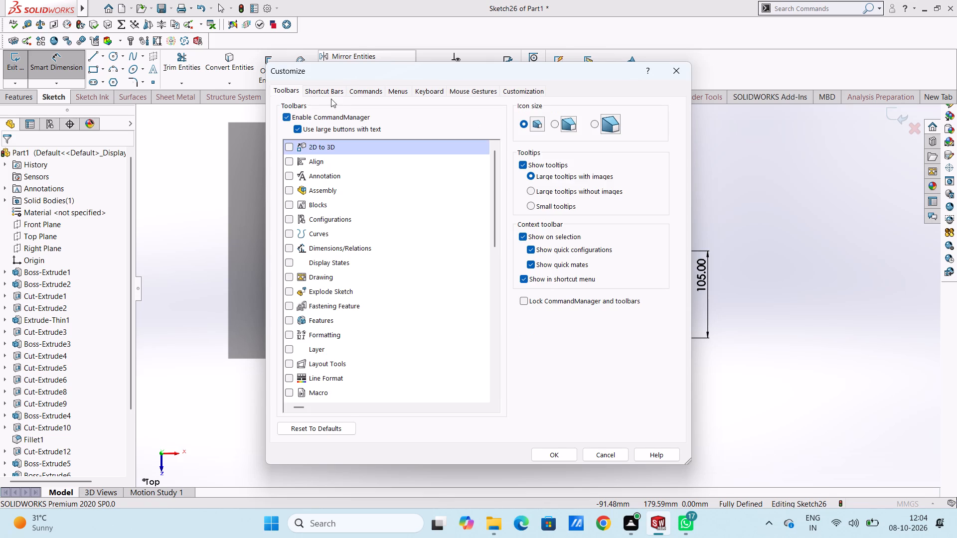
pyautogui.click(360, 92)
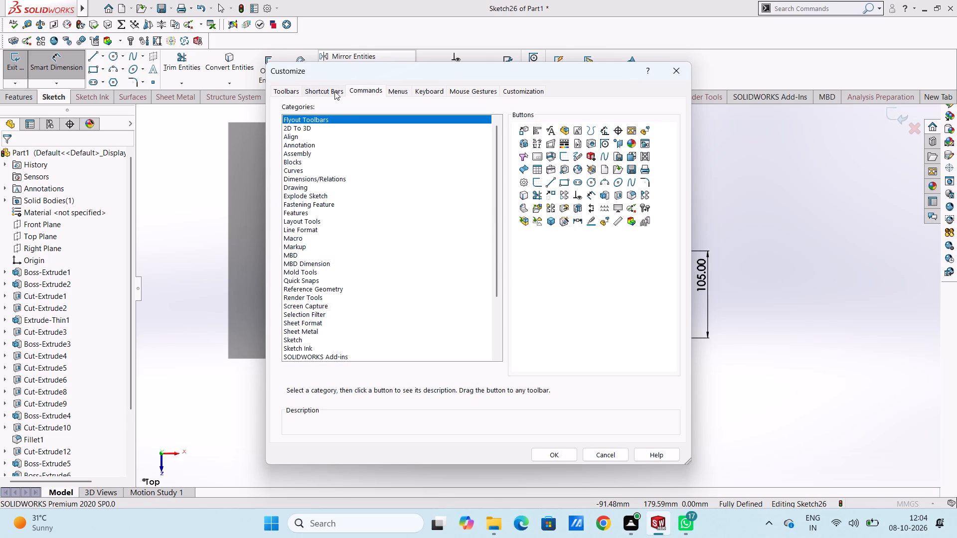
pyautogui.scroll(4, 378, 170)
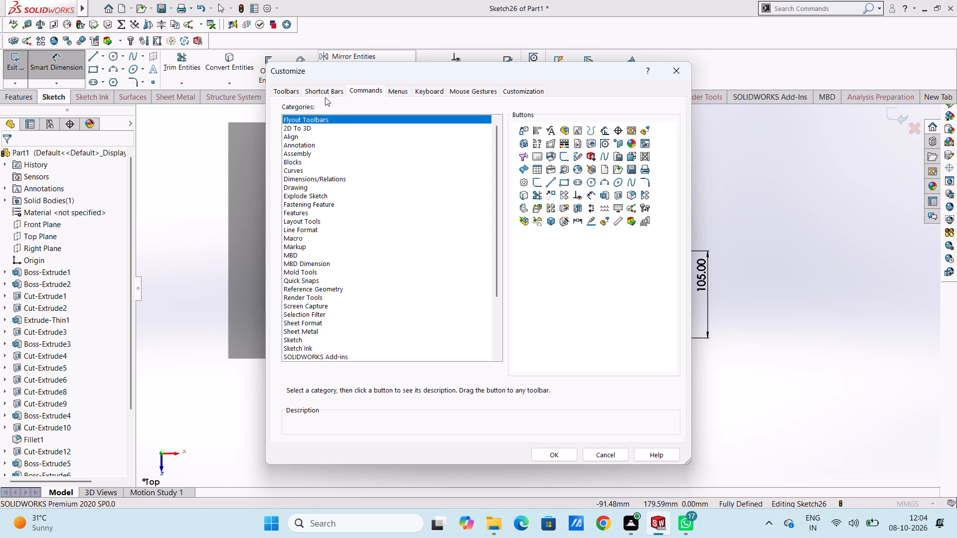
pyautogui.click(324, 91)
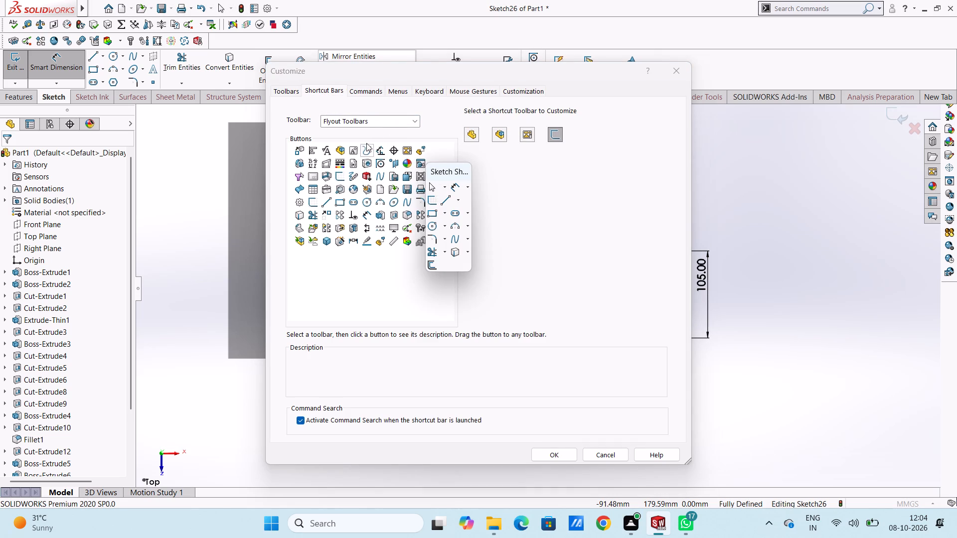
pyautogui.click(386, 121)
pyautogui.click(384, 123)
pyautogui.click(414, 122)
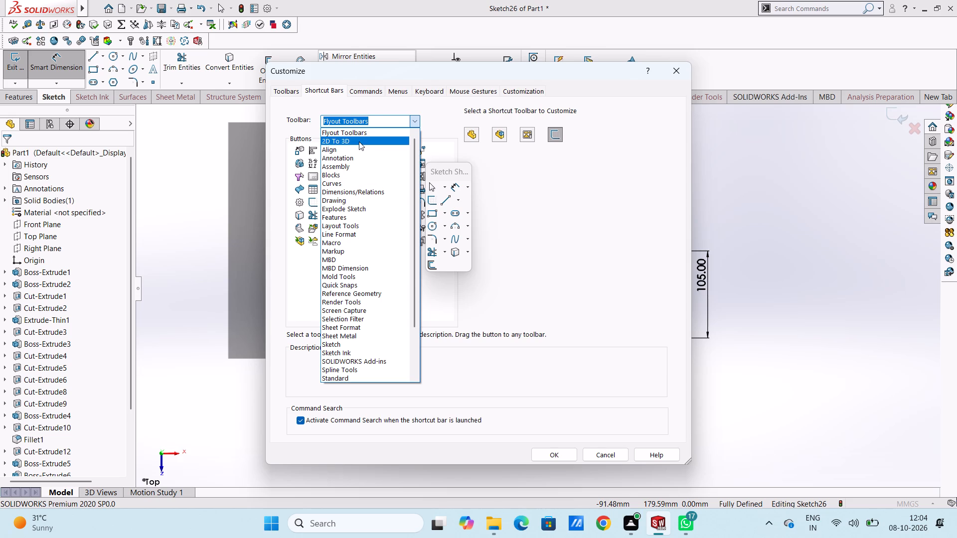
pyautogui.click(366, 342)
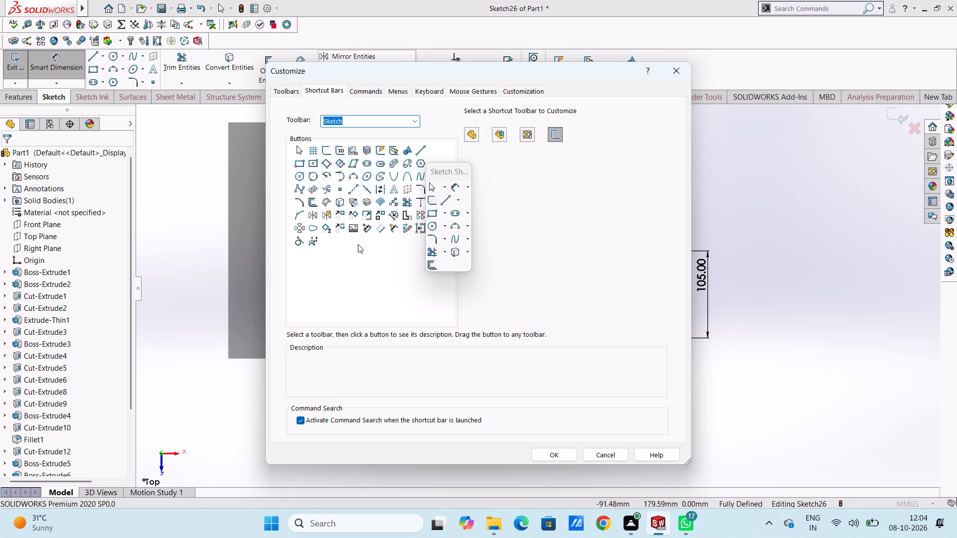
pyautogui.click(396, 247)
pyautogui.click(366, 121)
pyautogui.click(416, 124)
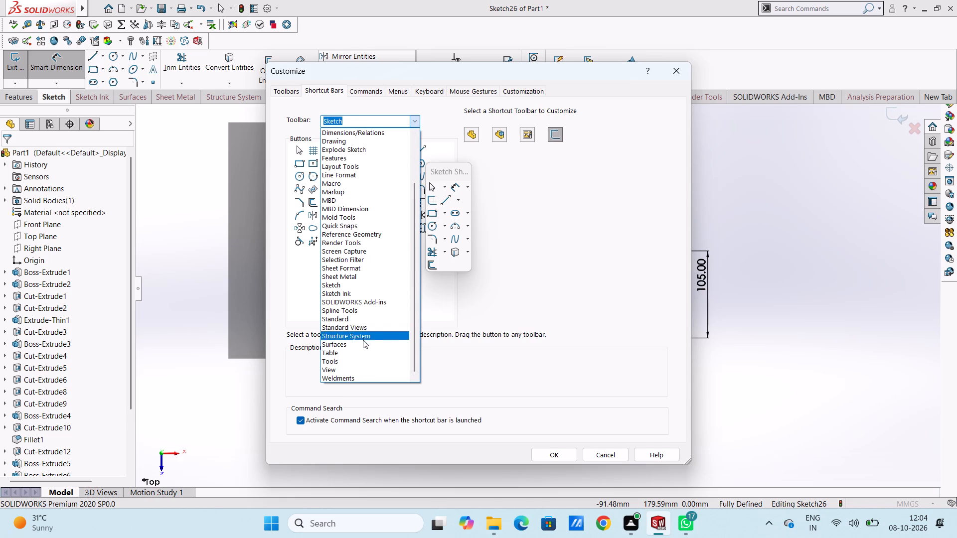
pyautogui.moveTo(310, 365); pyautogui.dragTo(311, 360)
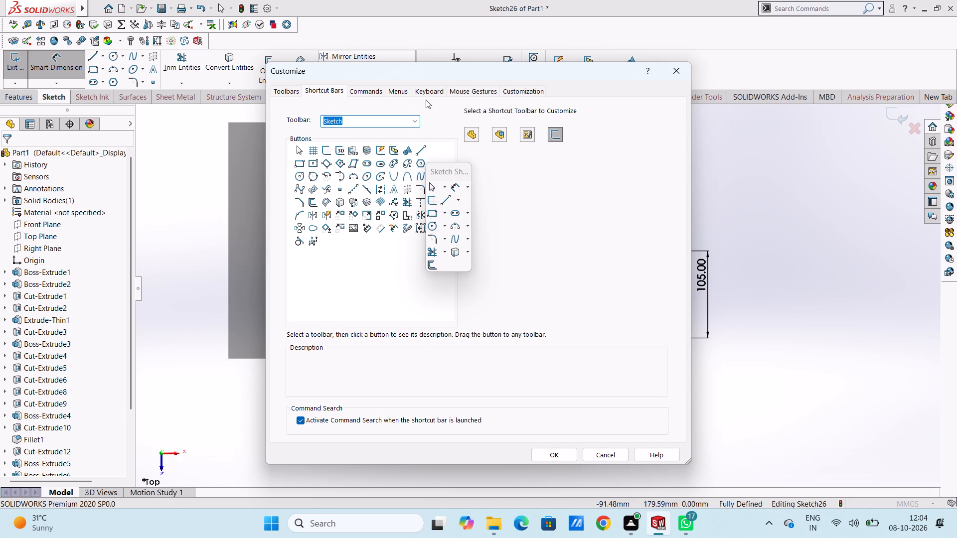
pyautogui.click(426, 91)
pyautogui.click(395, 91)
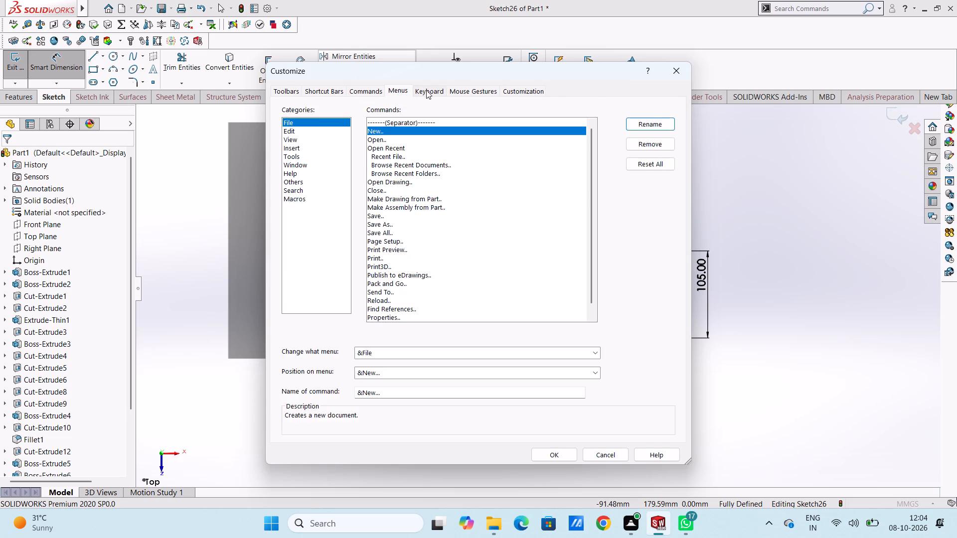
pyautogui.click(426, 90)
pyautogui.click(401, 90)
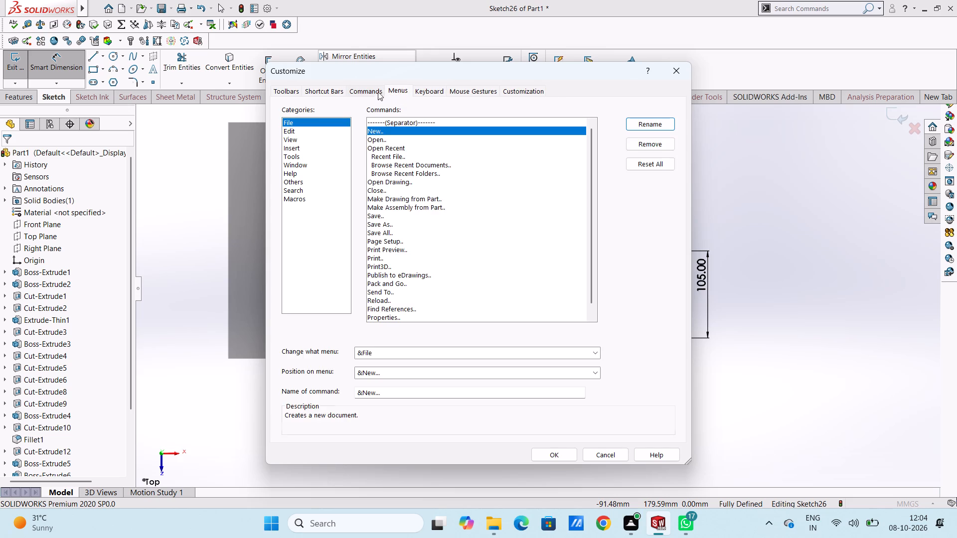
pyautogui.click(378, 92)
pyautogui.click(336, 94)
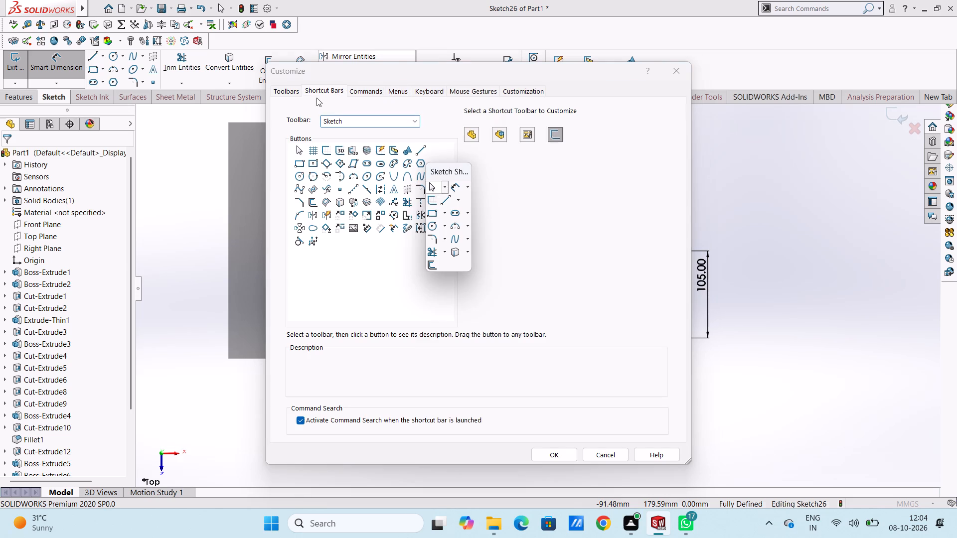
pyautogui.click(295, 92)
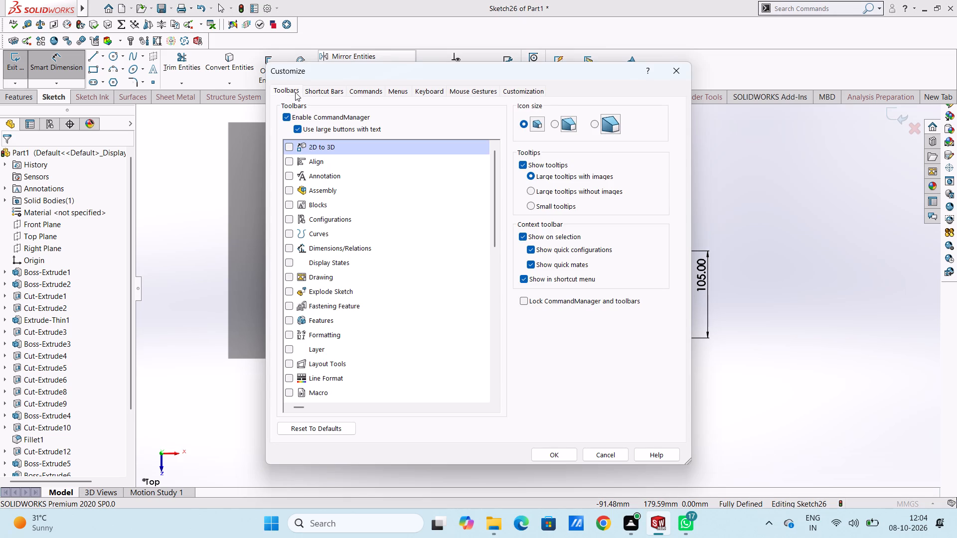
pyautogui.click(332, 92)
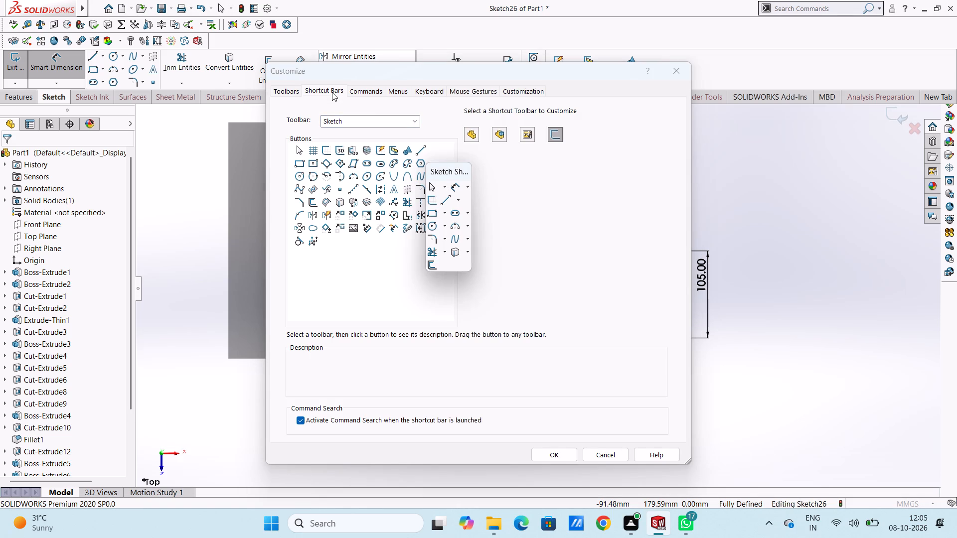
# Show all items for shortcut customization and close the customization settings.
pyautogui.click(503, 93)
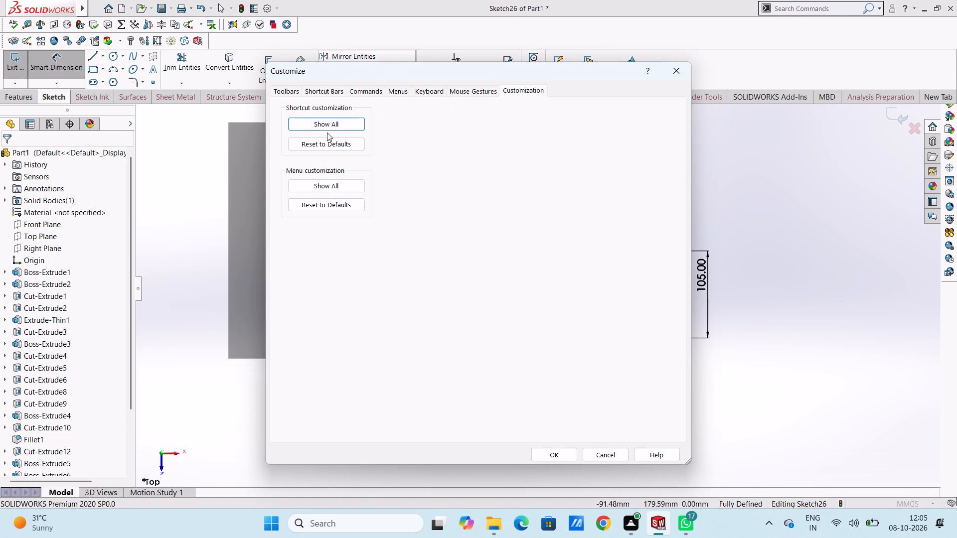
pyautogui.click(345, 125)
pyautogui.click(671, 73)
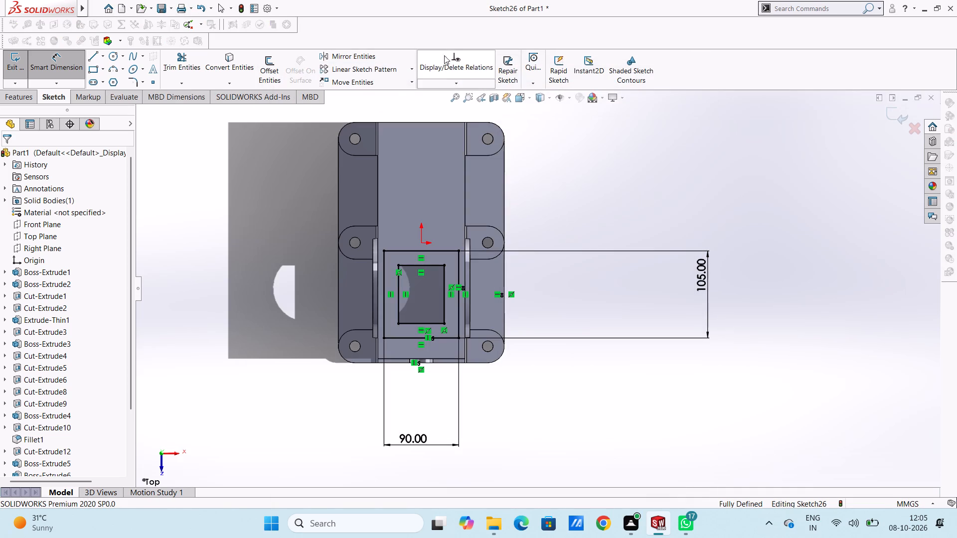
# Look through the complete list of available toolbars in the customization settings and close them.
pyautogui.click(278, 8)
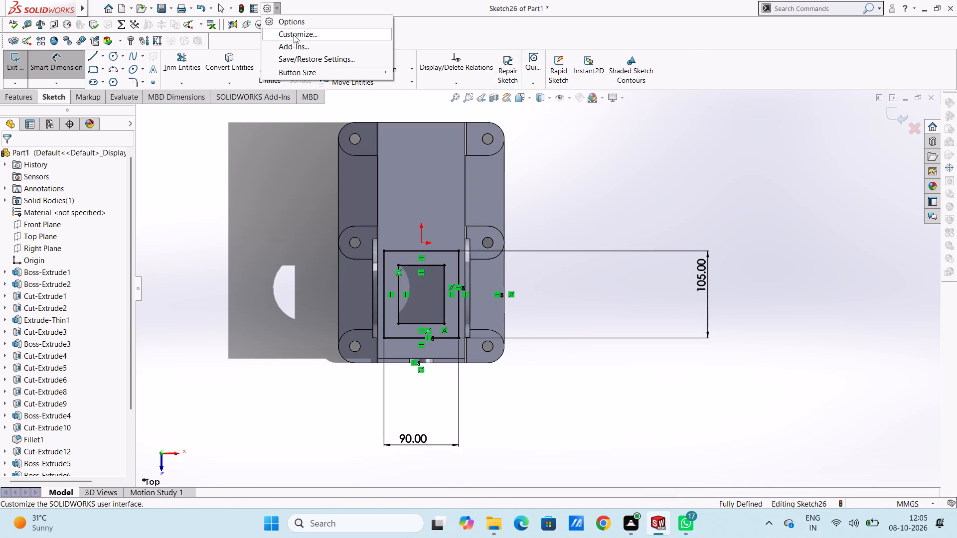
pyautogui.click(294, 35)
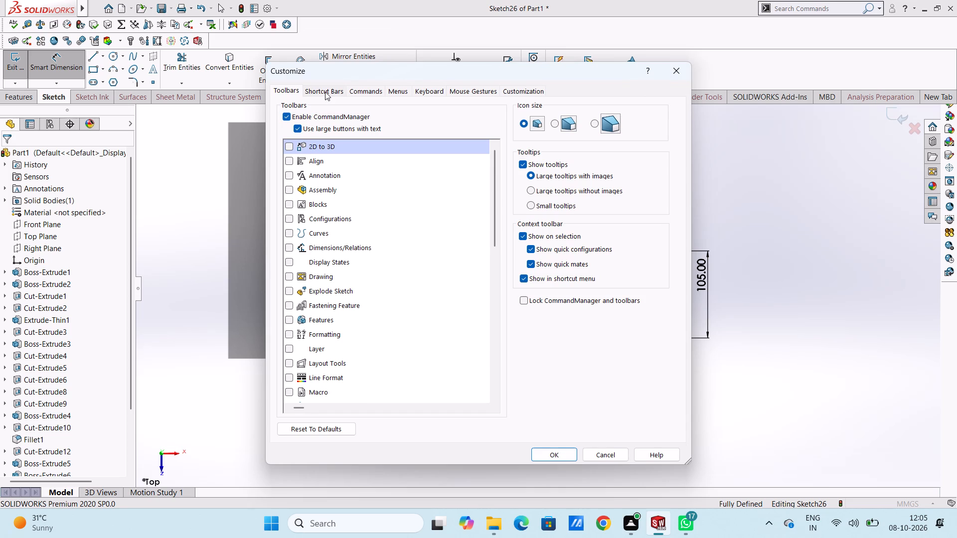
pyautogui.scroll(-3, 332, 289)
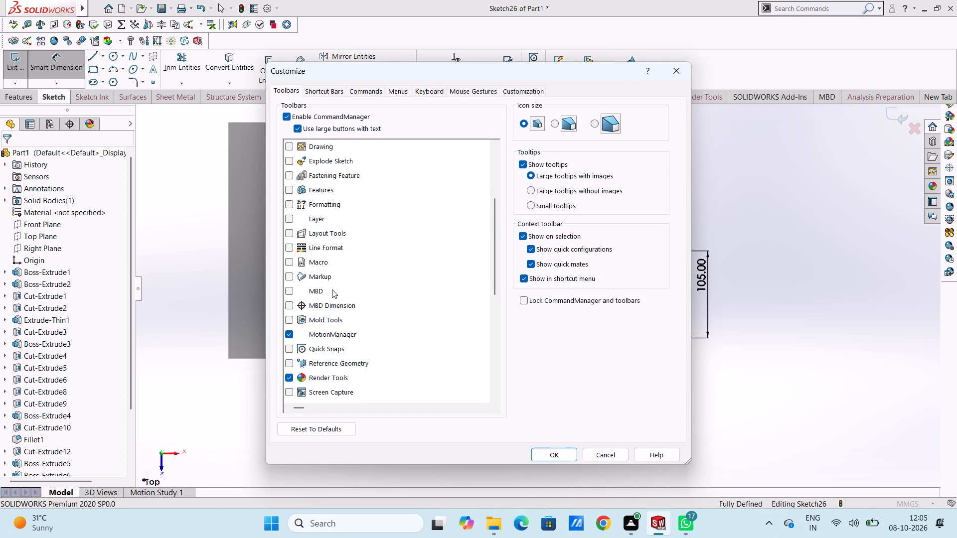
pyautogui.scroll(-4, 332, 289)
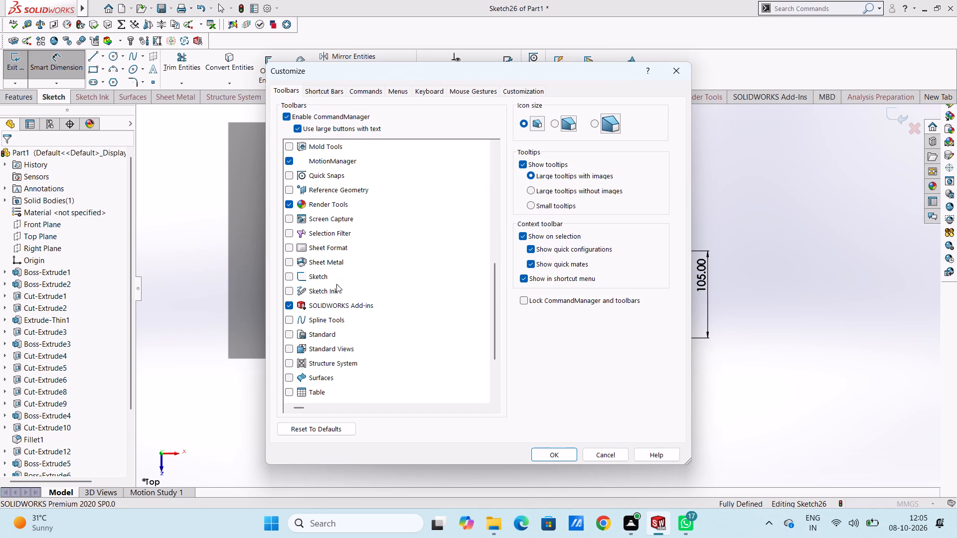
pyautogui.scroll(-5, 338, 280)
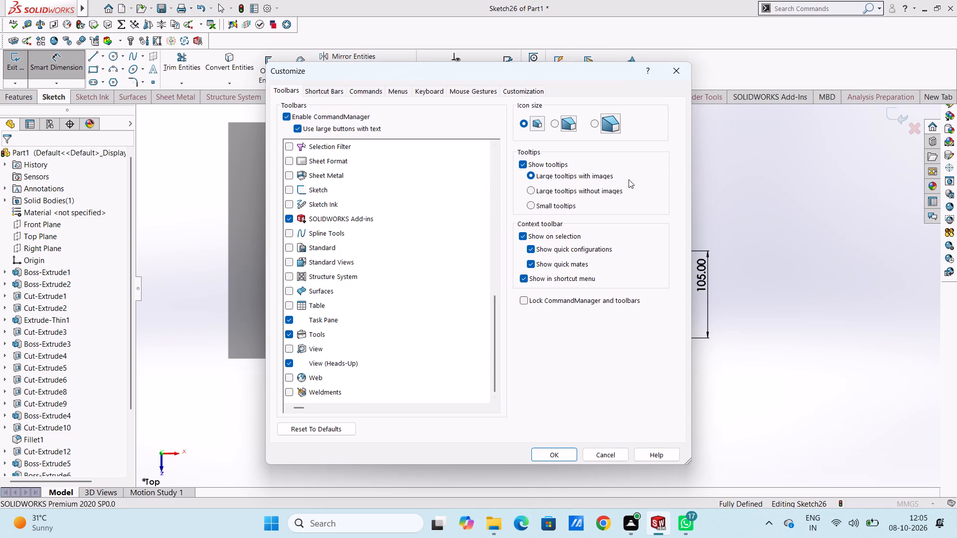
pyautogui.click(703, 140)
pyautogui.click(672, 72)
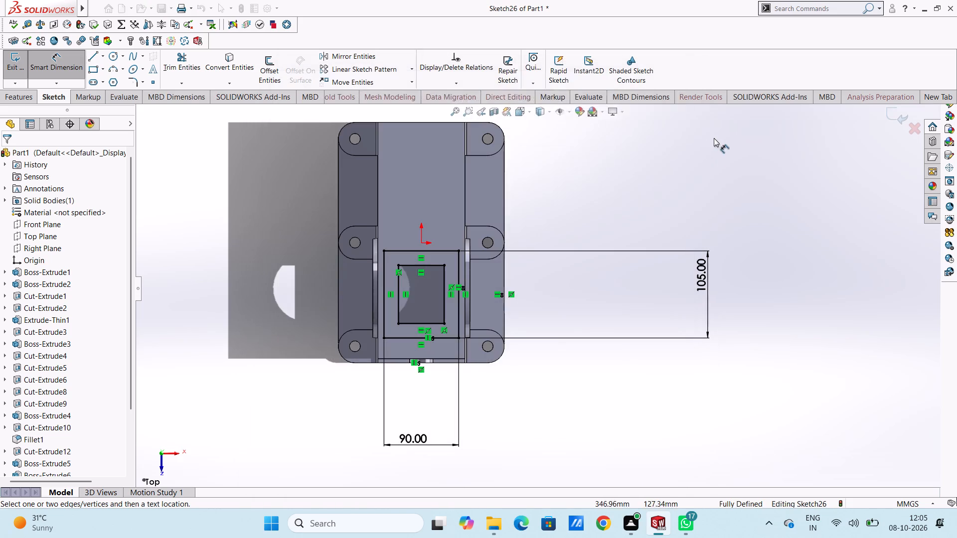
# Hide the sketch relation symbols on the two rectangles of the open sketch.
pyautogui.rightClick(718, 139)
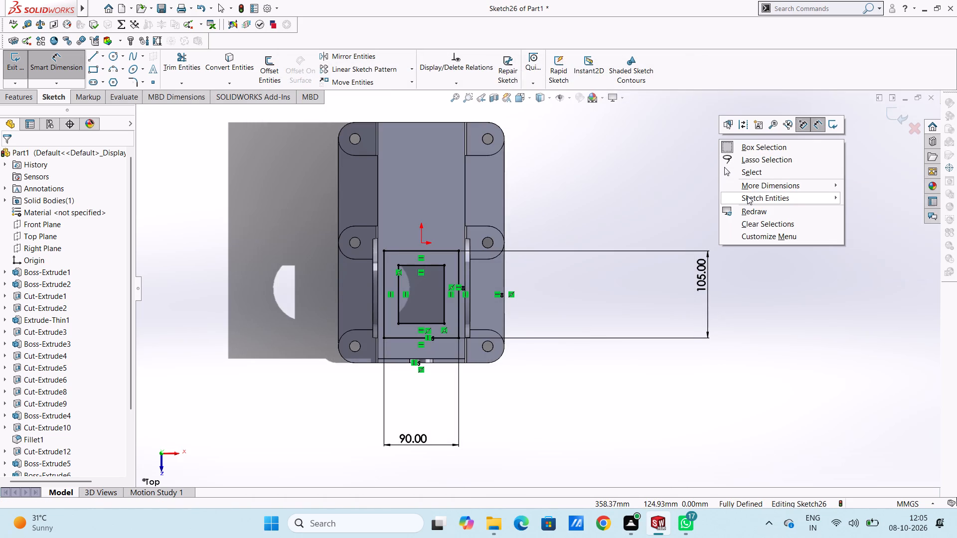
pyautogui.click(654, 333)
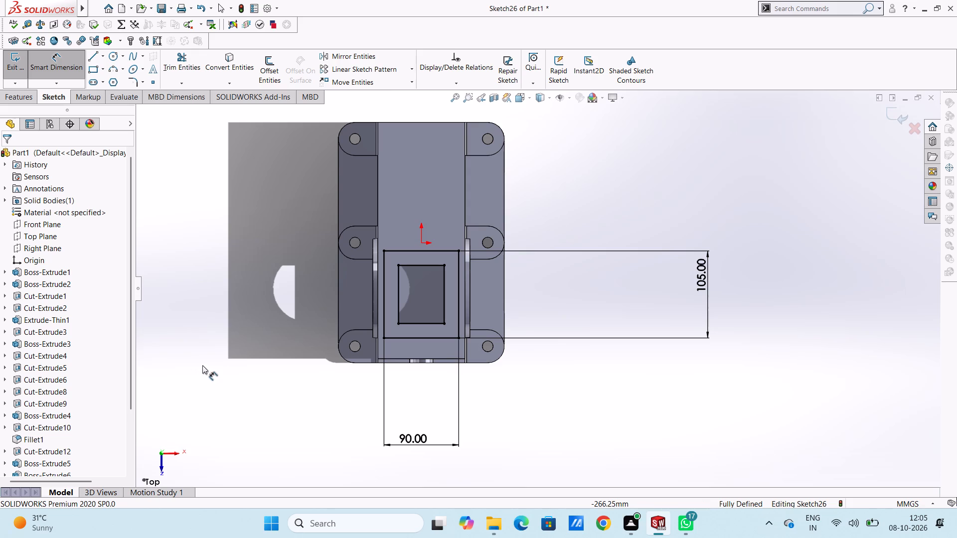
pyautogui.rightClick(725, 240)
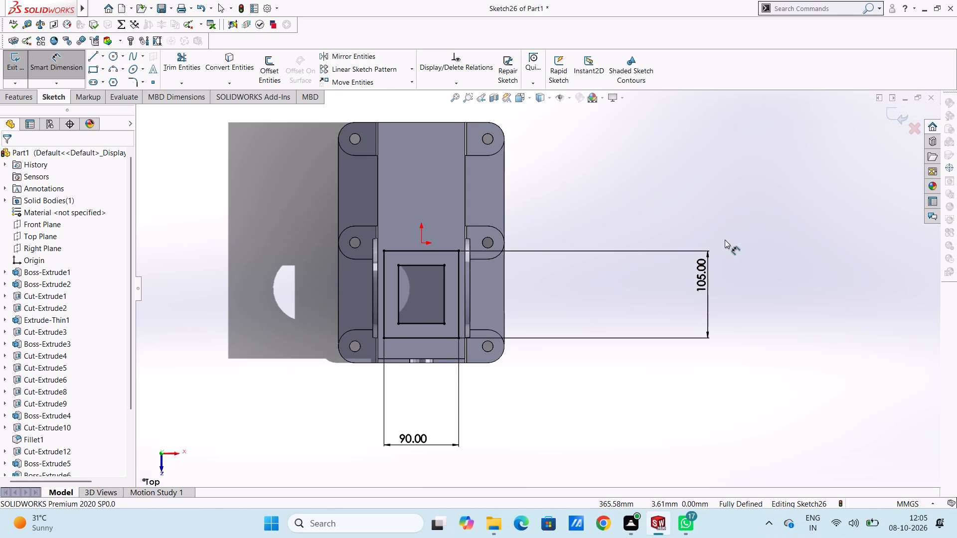
pyautogui.click(773, 301)
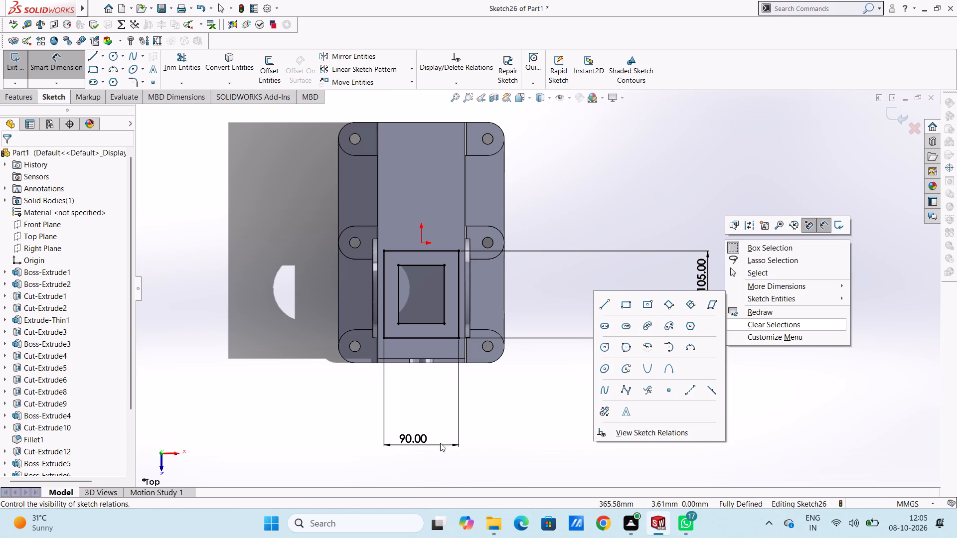
pyautogui.click(521, 419)
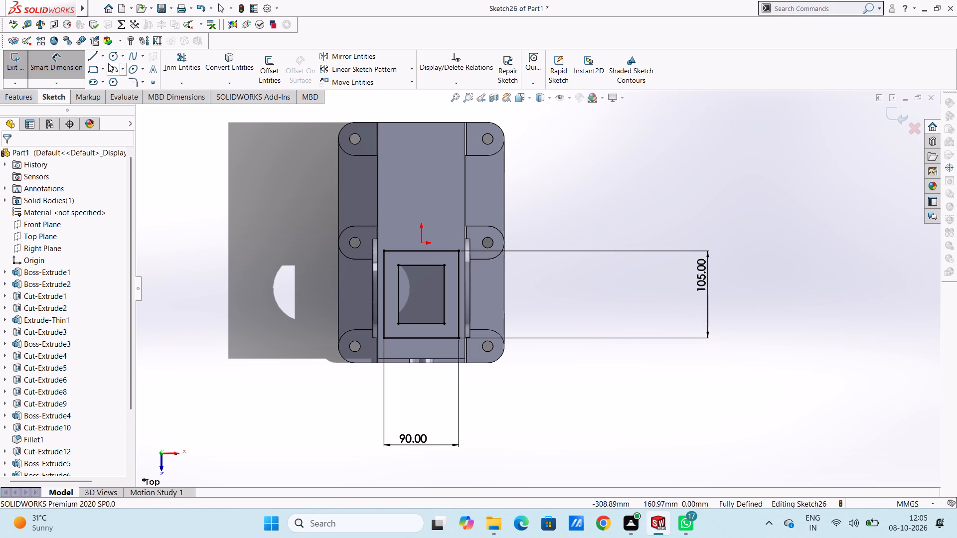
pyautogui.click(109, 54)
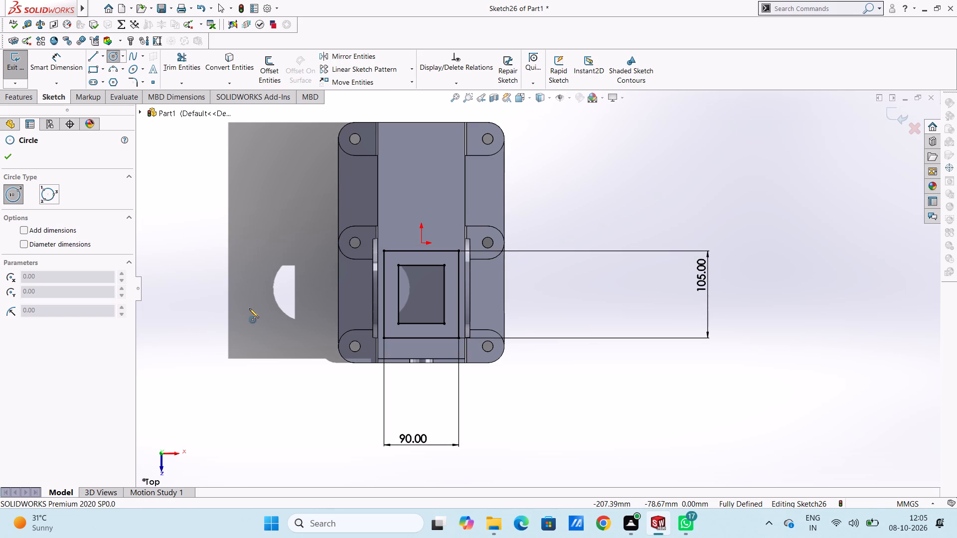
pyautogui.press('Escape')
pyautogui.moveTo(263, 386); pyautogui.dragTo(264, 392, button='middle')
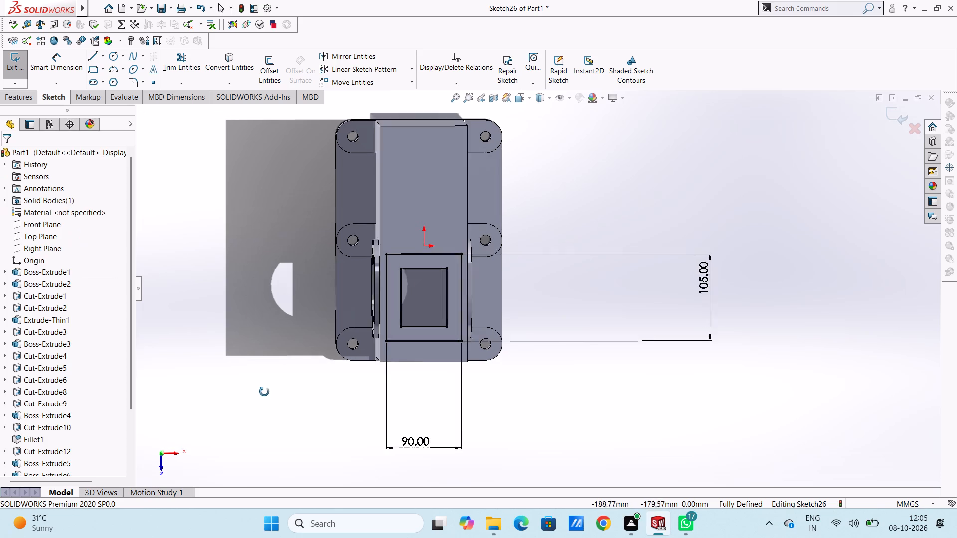
# Extrude the 90 by 105 mm rectangular frame sketch 6 mm blind from the top plate with a 10° draft.
pyautogui.moveTo(264, 392); pyautogui.dragTo(233, 340, button='middle')
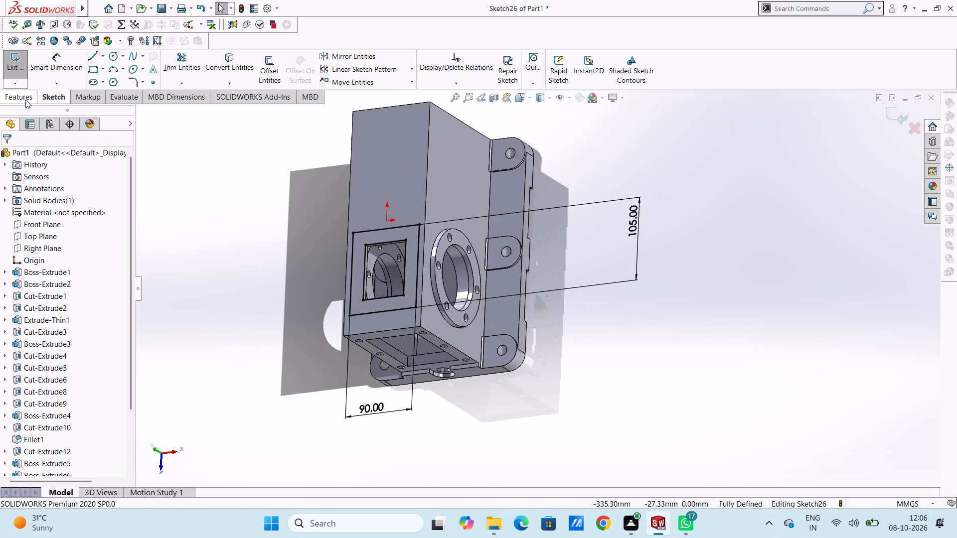
pyautogui.click(16, 100)
pyautogui.click(20, 68)
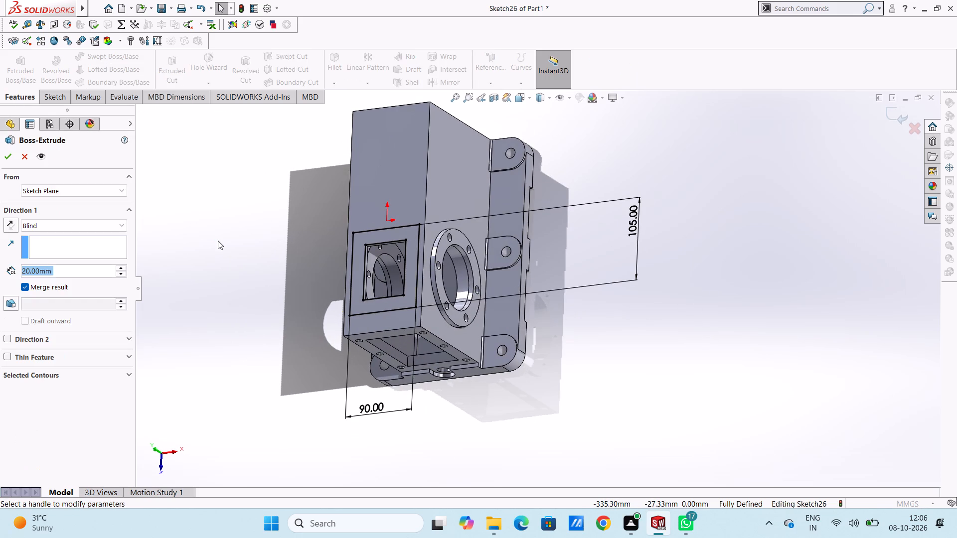
pyautogui.press('6')
pyautogui.press('Return')
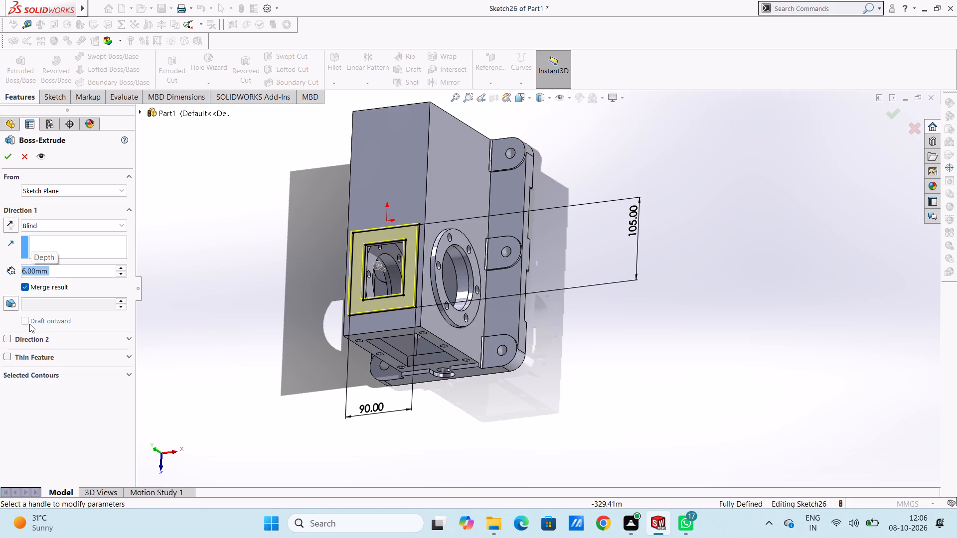
pyautogui.click(9, 304)
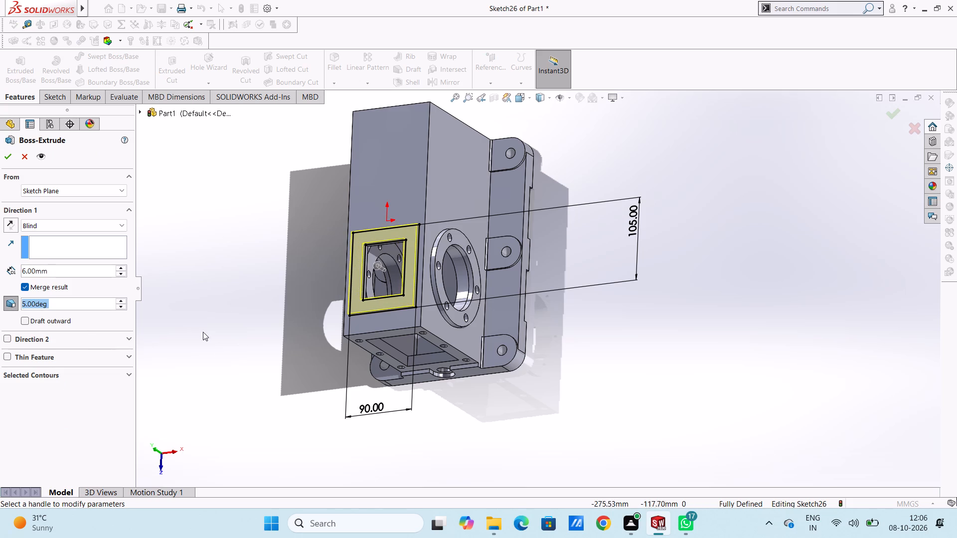
pyautogui.moveTo(257, 316); pyautogui.dragTo(286, 357, button='middle')
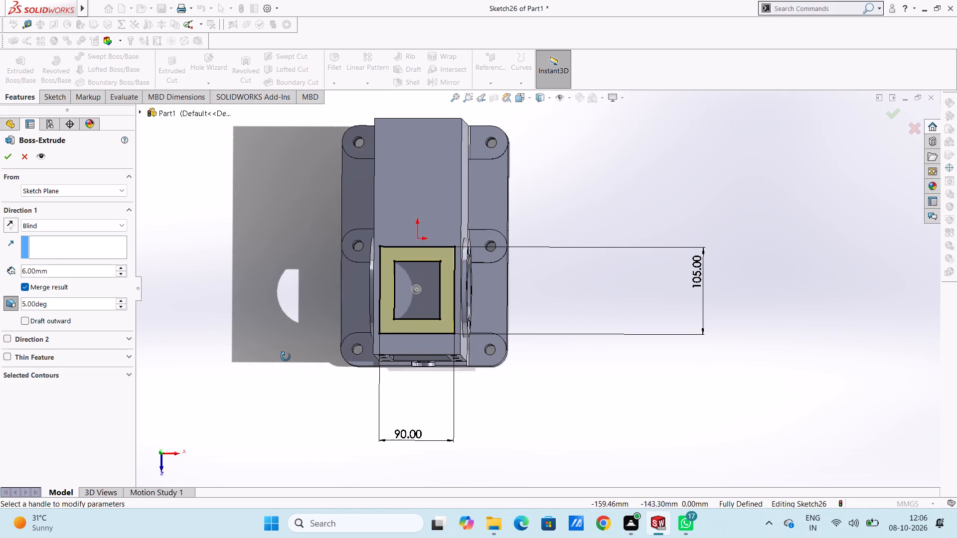
pyautogui.moveTo(286, 357); pyautogui.dragTo(286, 358, button='middle')
pyautogui.doubleClick(95, 304)
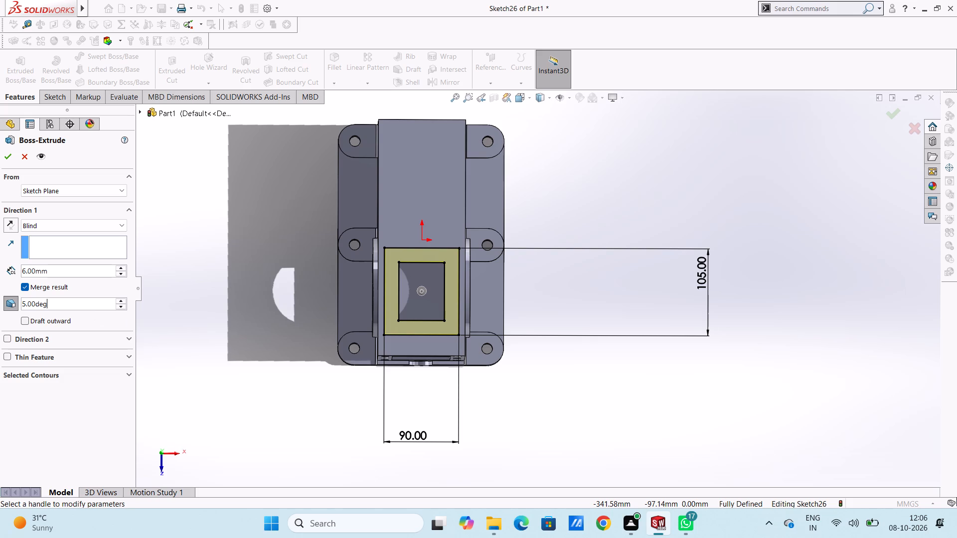
pyautogui.write('10')
pyautogui.press('Return')
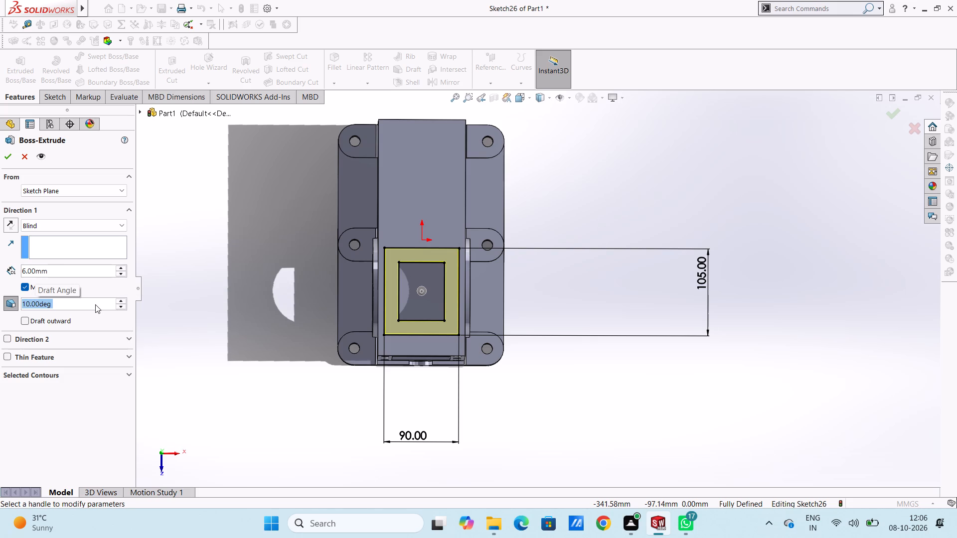
pyautogui.moveTo(251, 382); pyautogui.dragTo(226, 383, button='middle')
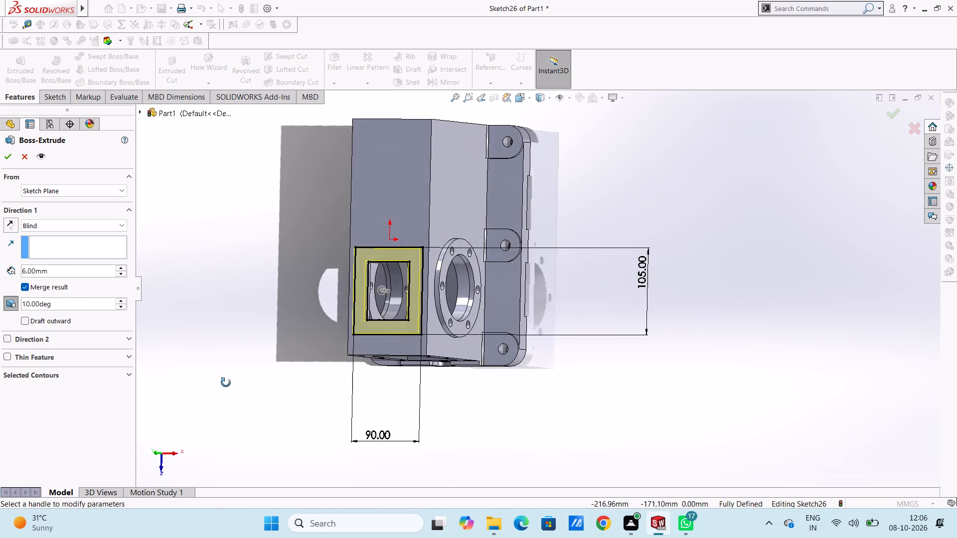
pyautogui.moveTo(226, 383); pyautogui.dragTo(180, 331, button='middle')
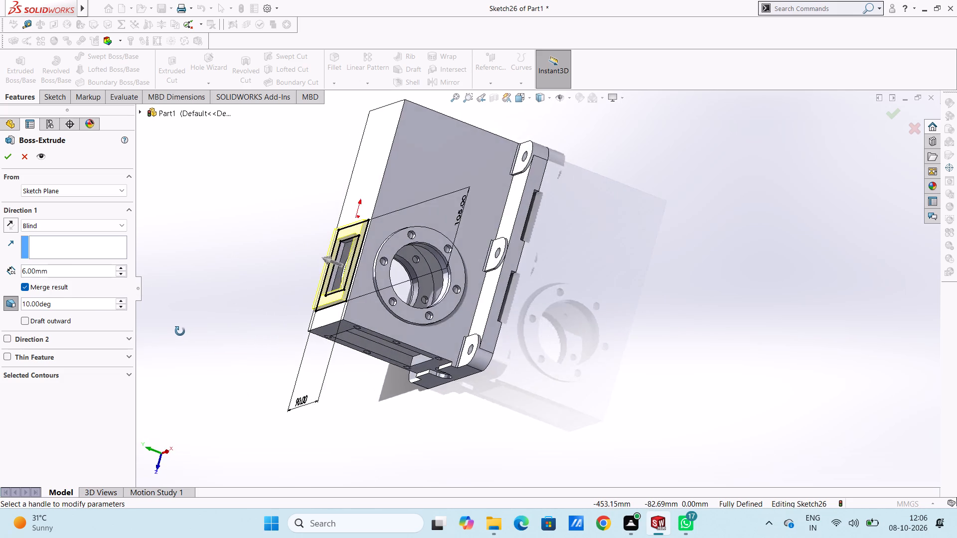
pyautogui.moveTo(180, 331); pyautogui.dragTo(171, 305, button='middle')
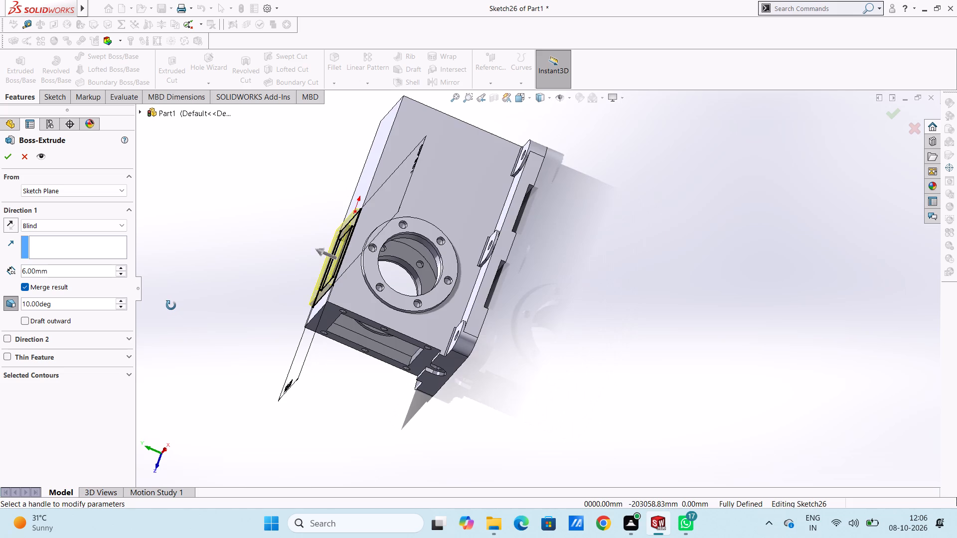
pyautogui.moveTo(171, 305); pyautogui.dragTo(213, 341, button='middle')
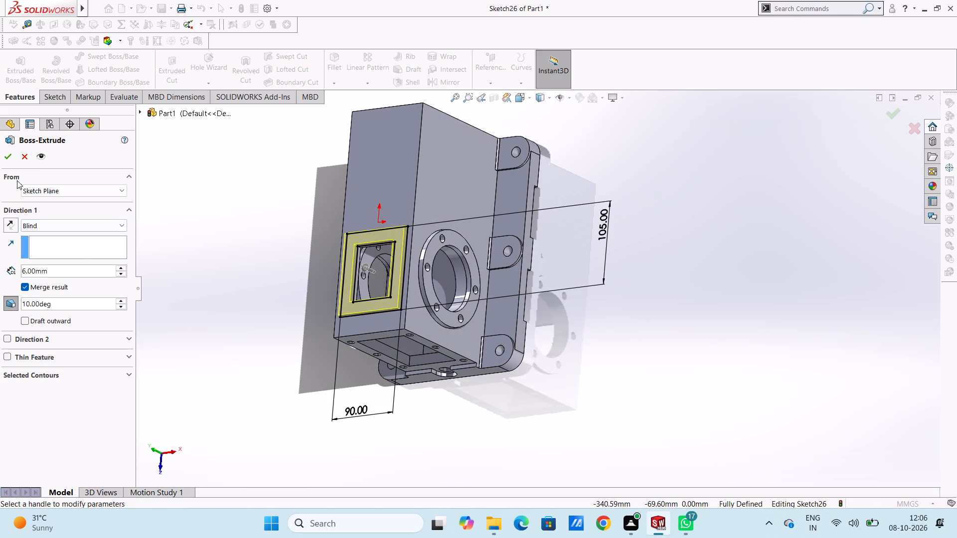
pyautogui.click(8, 159)
pyautogui.click(208, 340)
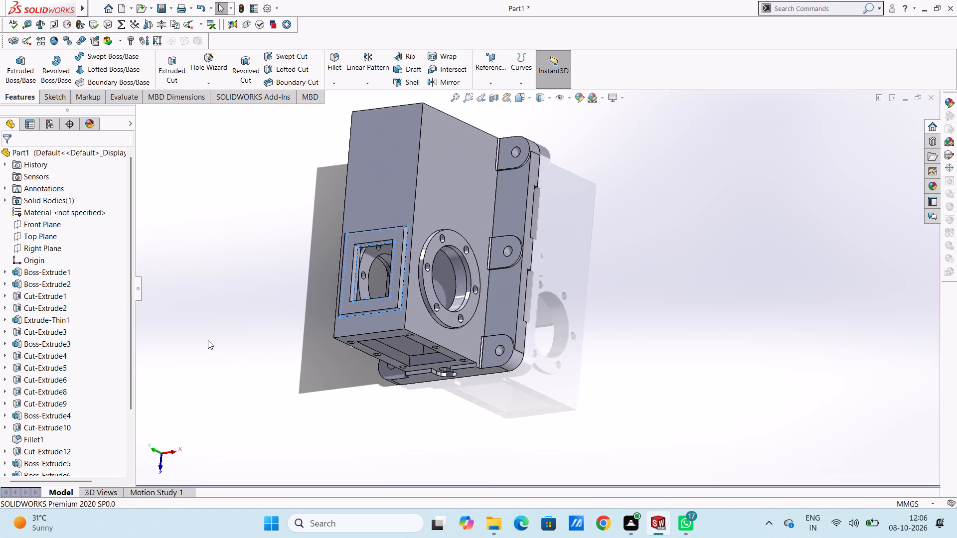
# Open a new sketch on the top face of the rectangular frame, seen from the Top view.
pyautogui.moveTo(237, 385); pyautogui.dragTo(239, 381, button='middle')
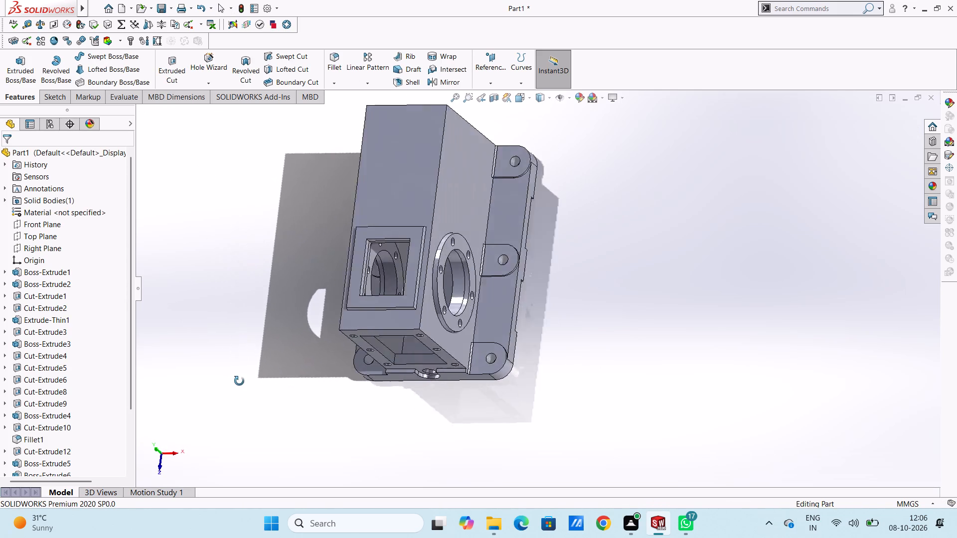
pyautogui.moveTo(239, 381); pyautogui.dragTo(257, 376, button='middle')
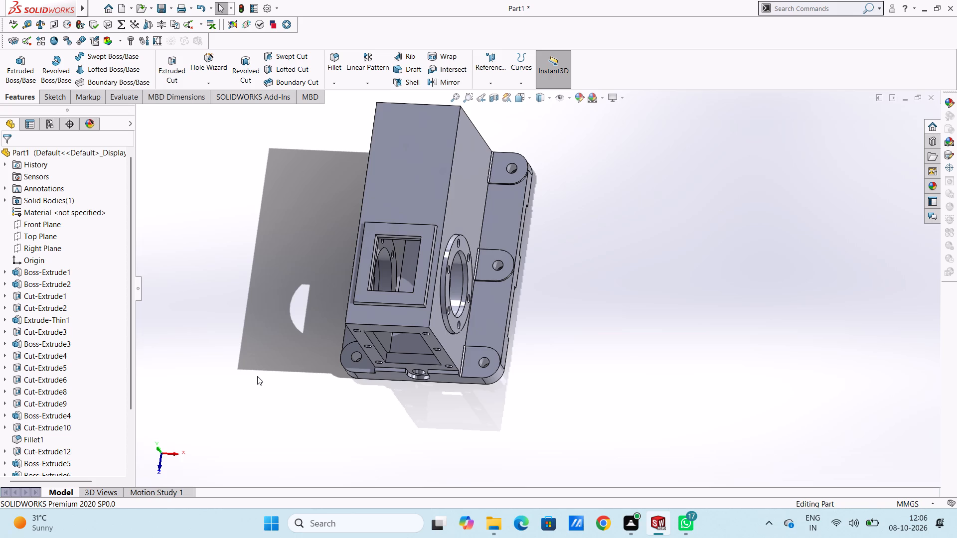
pyautogui.hotkey('ctrl', '5')
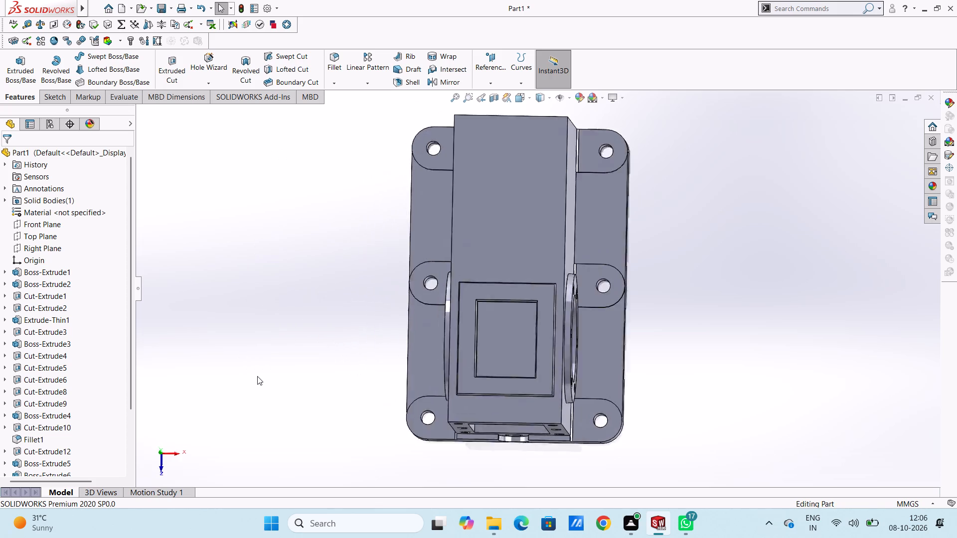
pyautogui.click(509, 313)
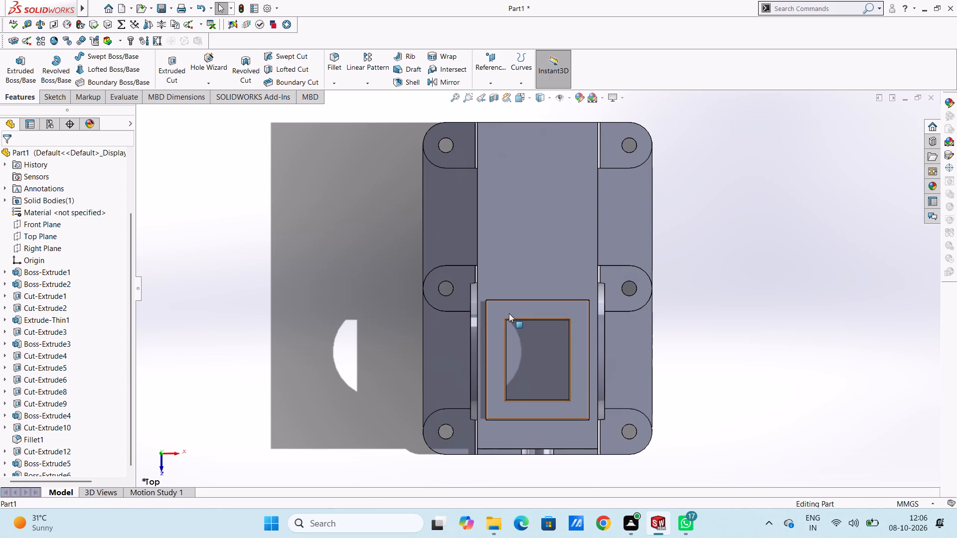
pyautogui.click(550, 286)
pyautogui.click(356, 338)
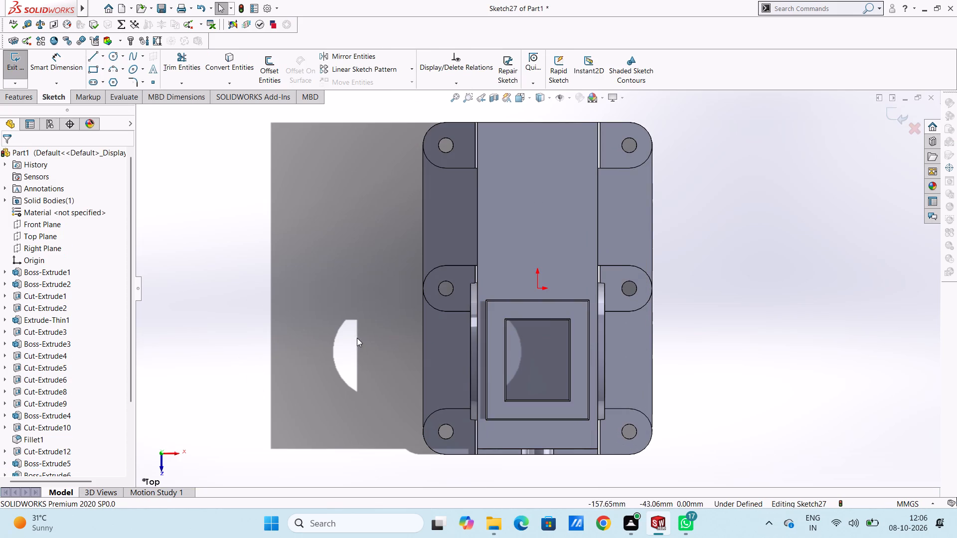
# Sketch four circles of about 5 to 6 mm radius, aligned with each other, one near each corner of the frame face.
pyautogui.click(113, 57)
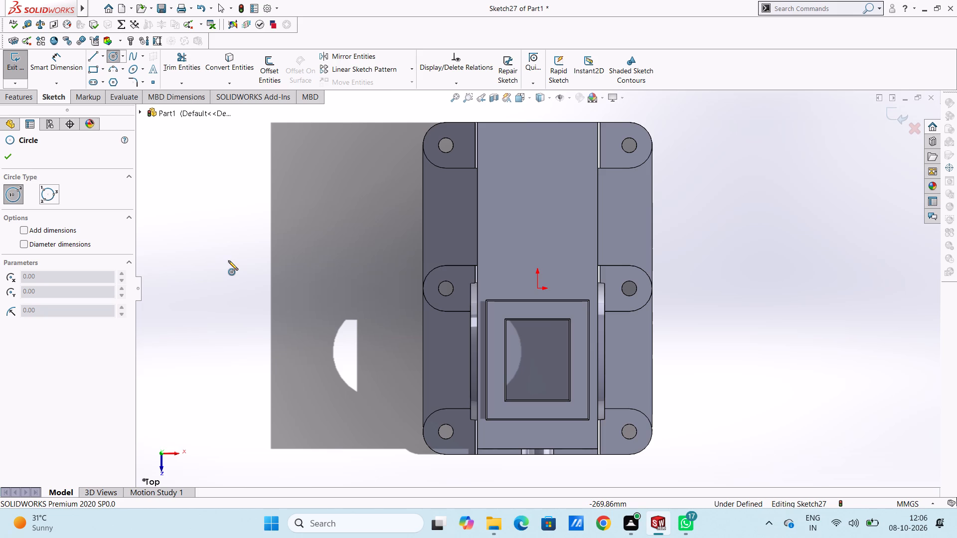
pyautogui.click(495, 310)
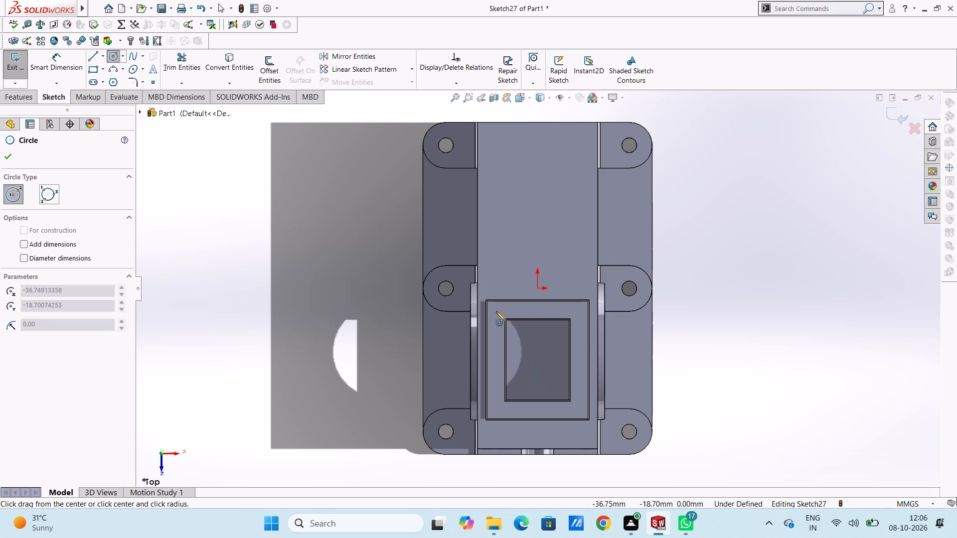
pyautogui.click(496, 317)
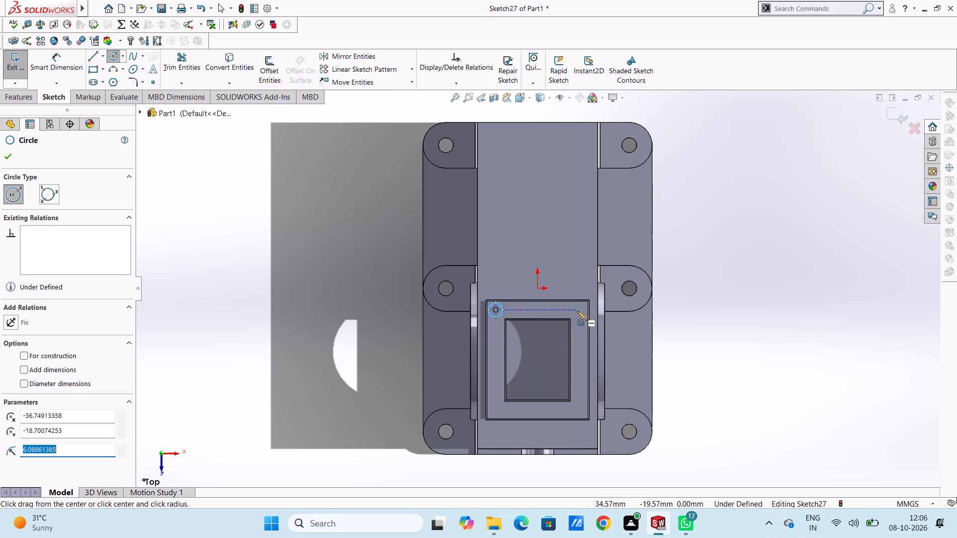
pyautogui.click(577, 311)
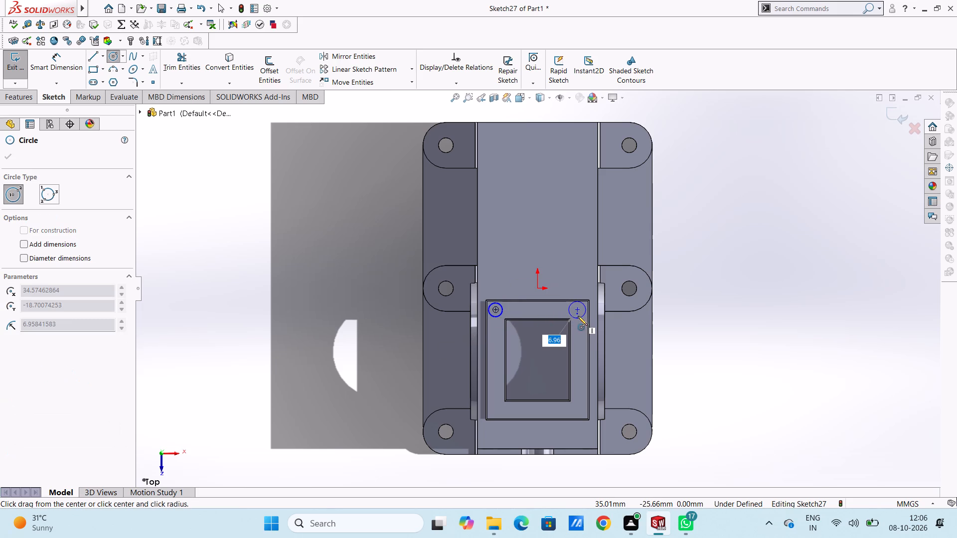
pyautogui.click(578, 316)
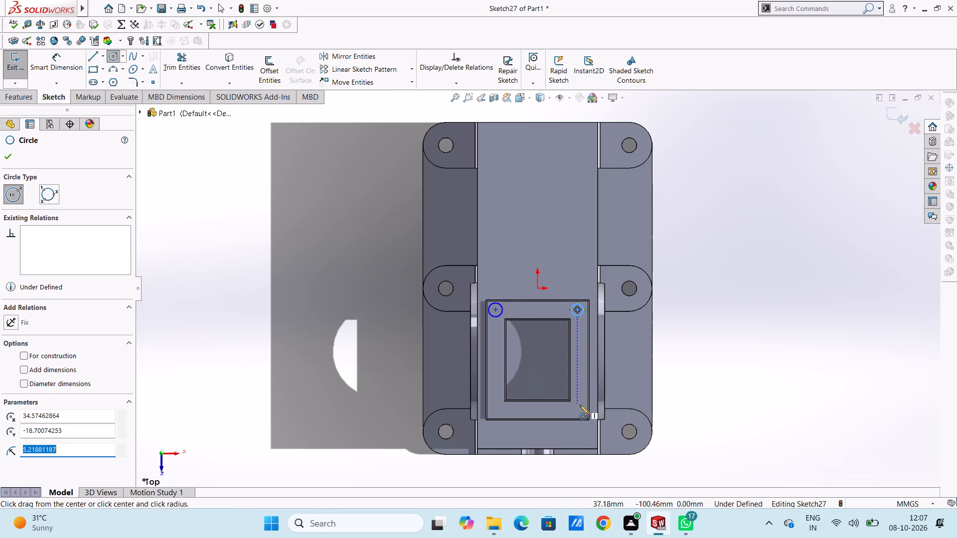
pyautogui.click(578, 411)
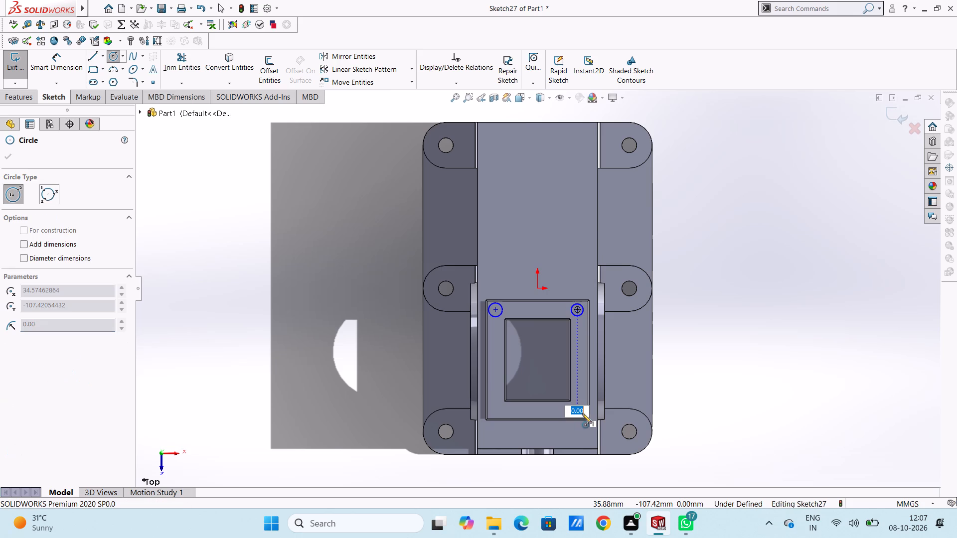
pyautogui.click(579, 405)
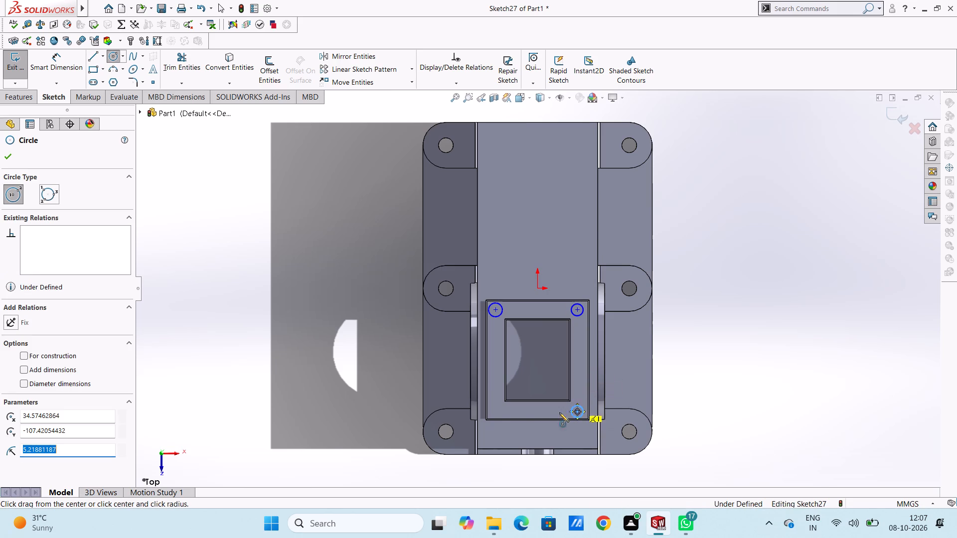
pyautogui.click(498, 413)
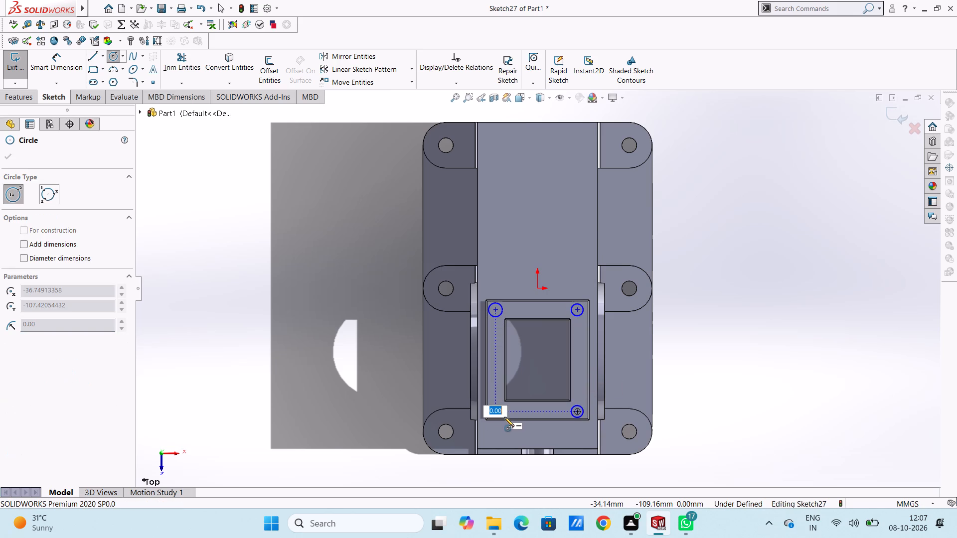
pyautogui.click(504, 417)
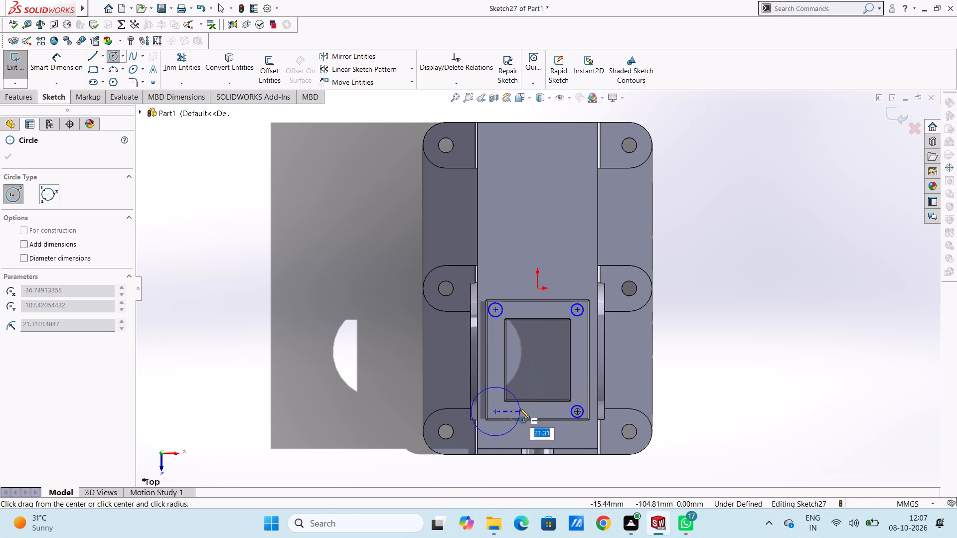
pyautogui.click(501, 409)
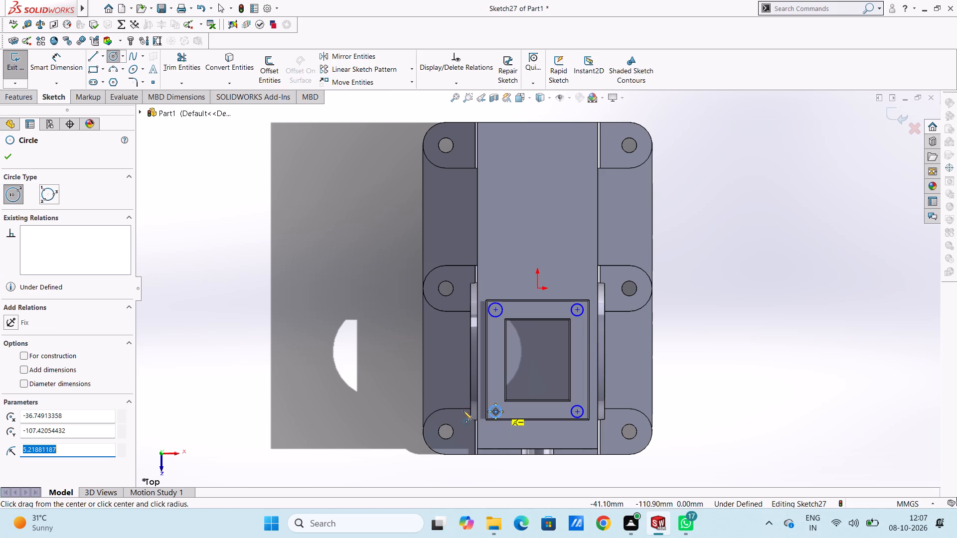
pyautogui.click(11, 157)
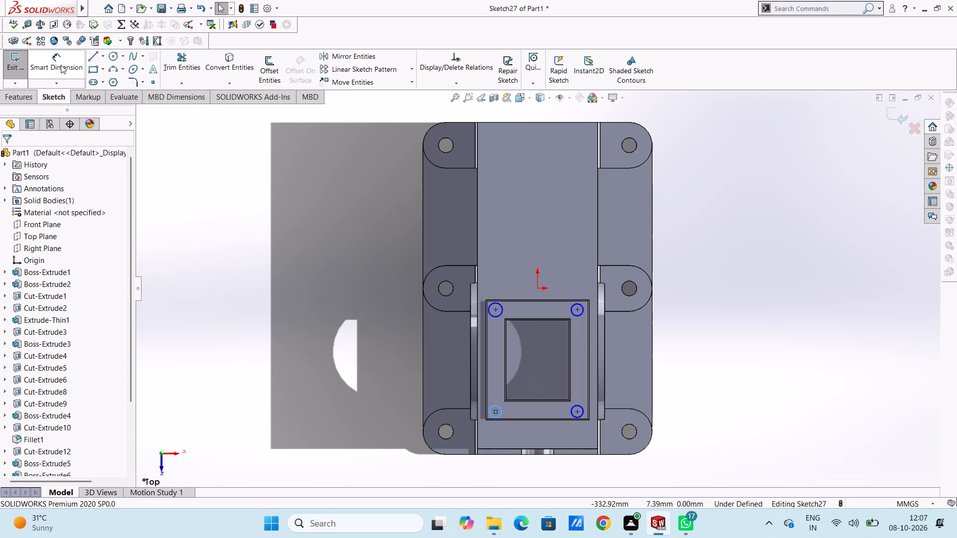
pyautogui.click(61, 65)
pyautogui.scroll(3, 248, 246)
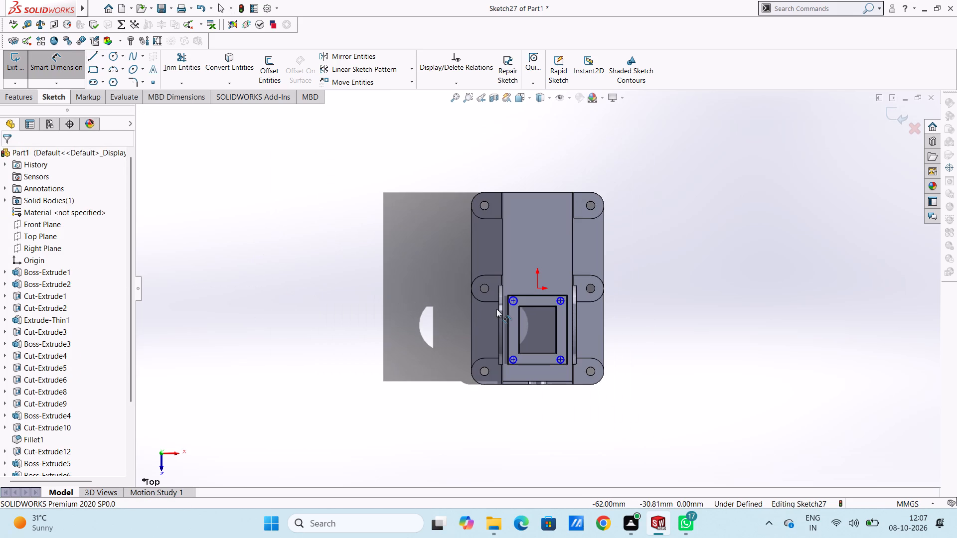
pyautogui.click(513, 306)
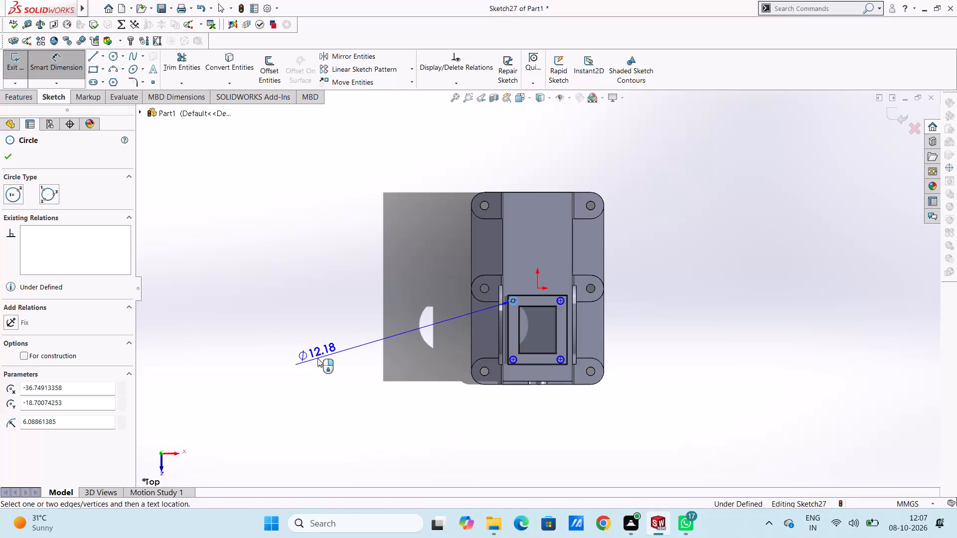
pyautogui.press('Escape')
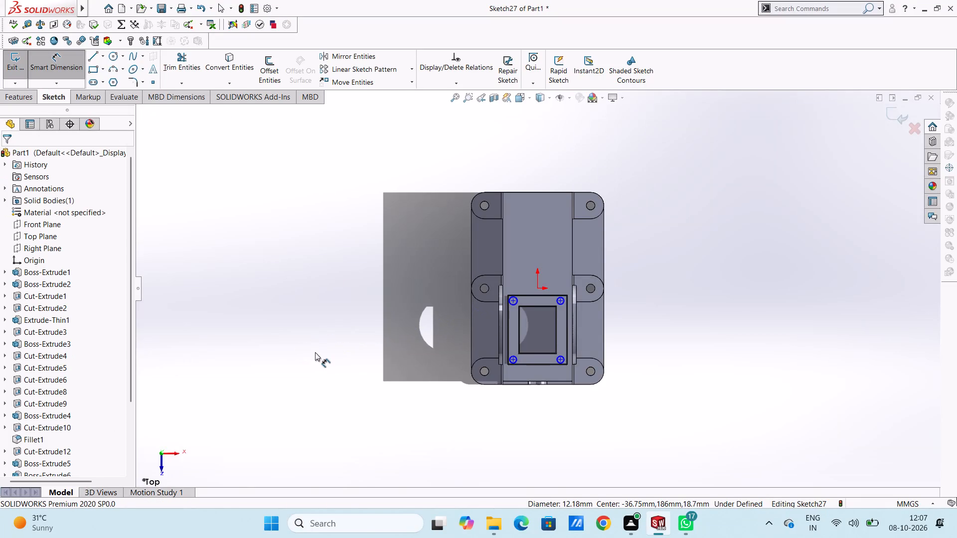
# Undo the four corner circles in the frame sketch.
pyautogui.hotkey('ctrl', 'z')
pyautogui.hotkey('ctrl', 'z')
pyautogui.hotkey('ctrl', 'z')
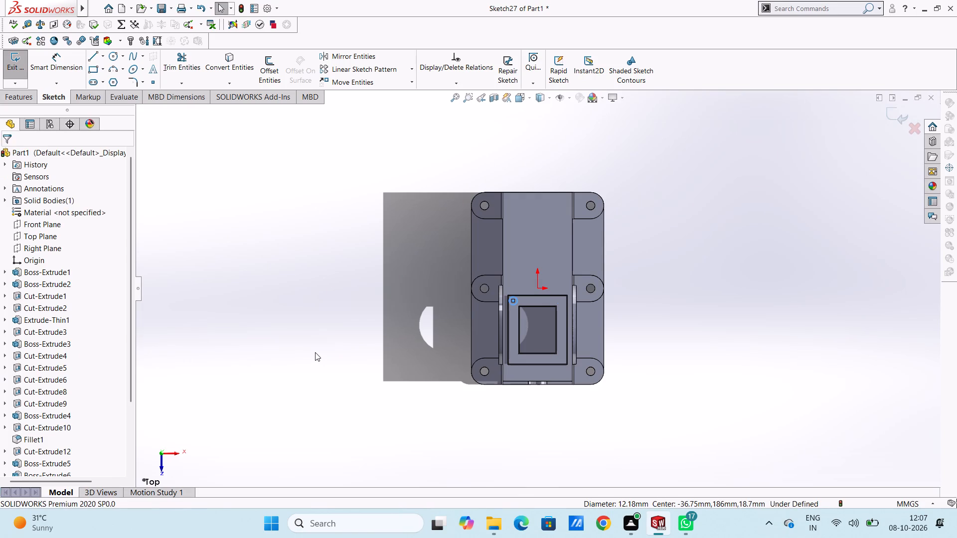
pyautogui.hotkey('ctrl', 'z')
# Sketch a center rectangle 70 mm wide and 85 mm high on the frame face, centred on the rectangular opening.
pyautogui.click(382, 286)
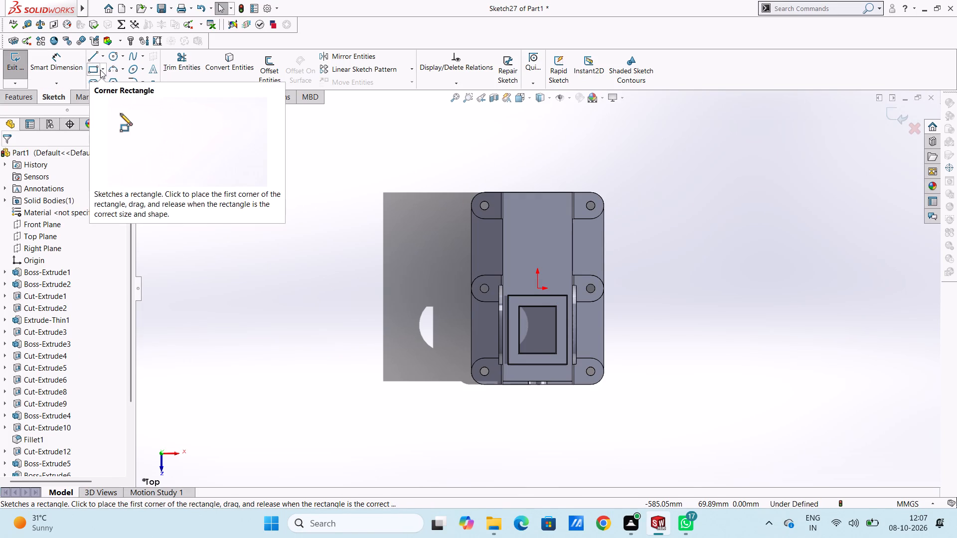
pyautogui.click(103, 69)
pyautogui.click(102, 95)
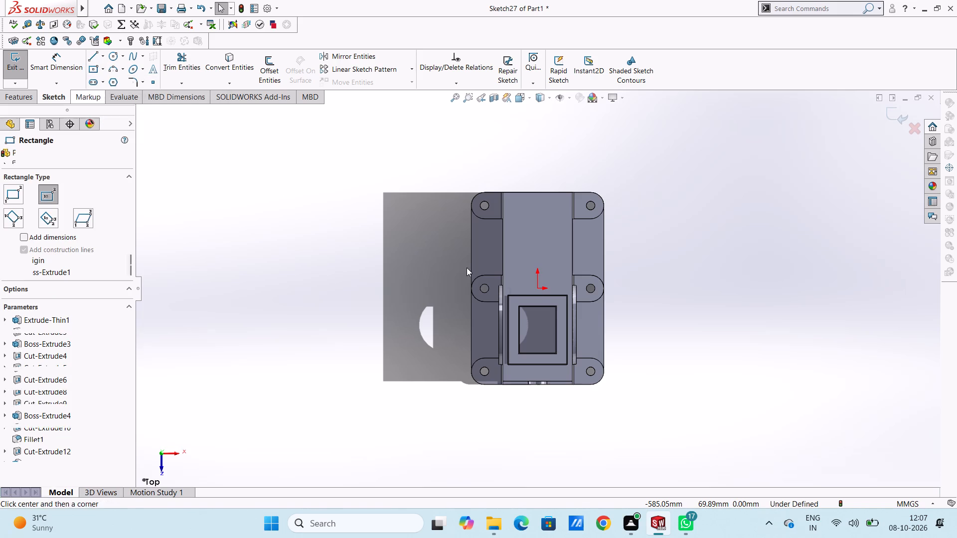
pyautogui.click(538, 330)
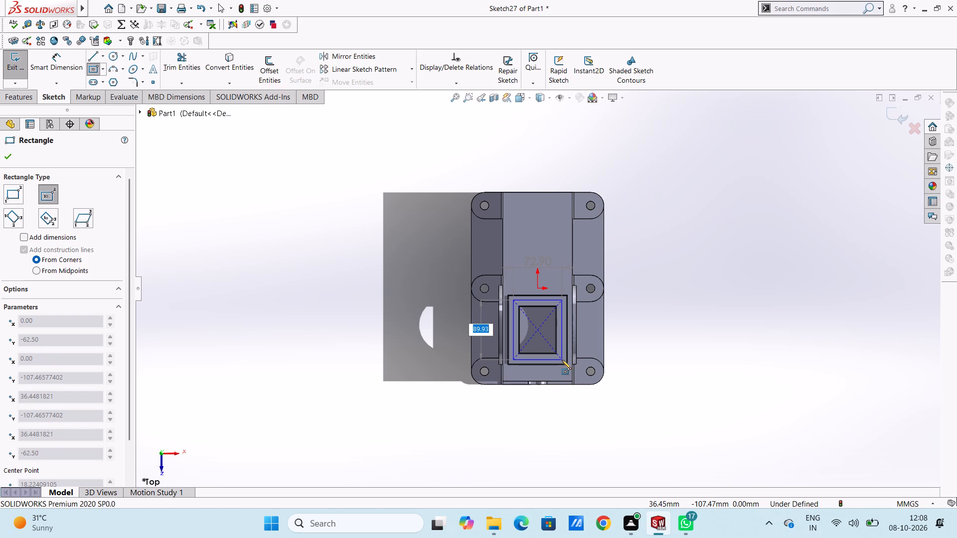
pyautogui.write('85')
pyautogui.press('Return')
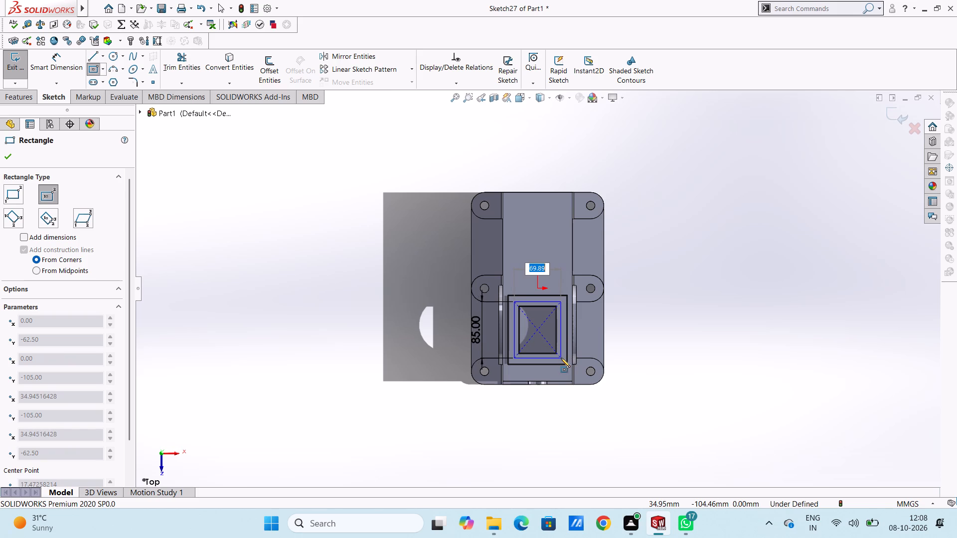
pyautogui.write('70')
pyautogui.press('Return')
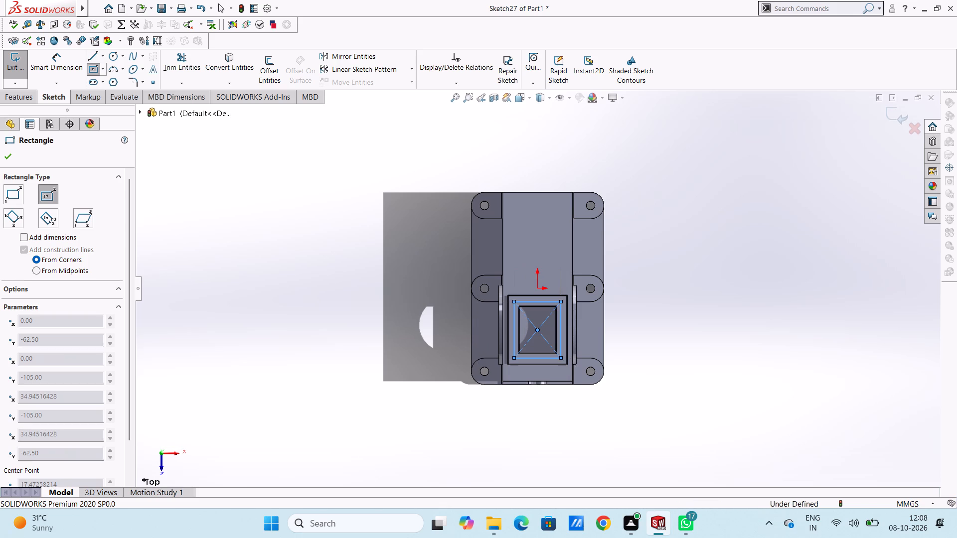
pyautogui.press('Escape')
pyautogui.press('Escape')
pyautogui.press('Escape')
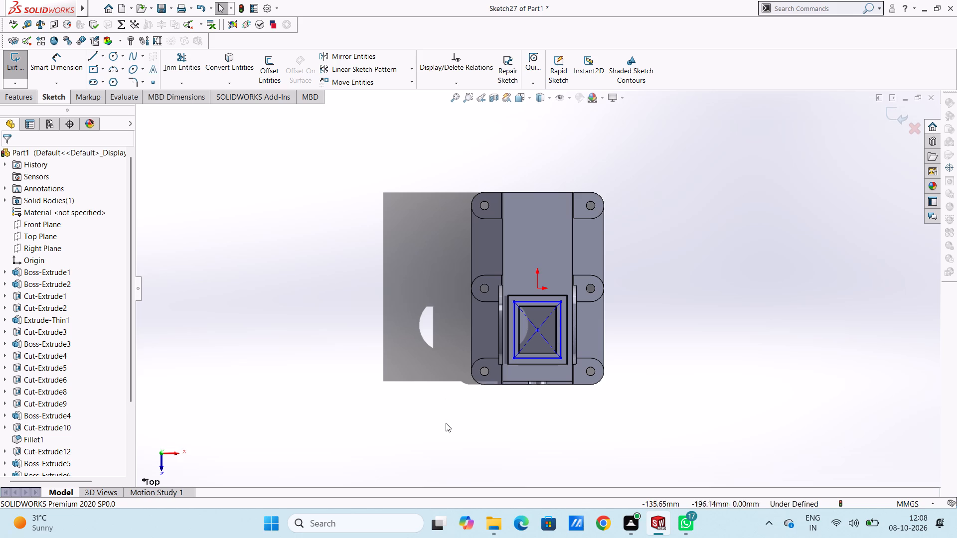
# Sketch a circle on each corner of the 70 by 85 mm rectangle, the upper-right with 5 mm radius, the others about 5.7 to 6.5 mm.
pyautogui.click(111, 55)
pyautogui.scroll(-4, 525, 314)
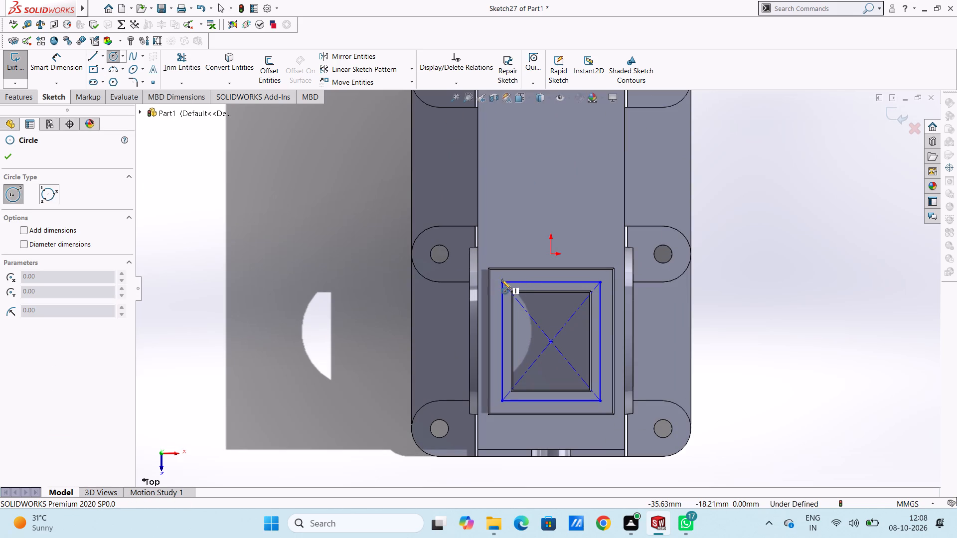
pyautogui.click(501, 280)
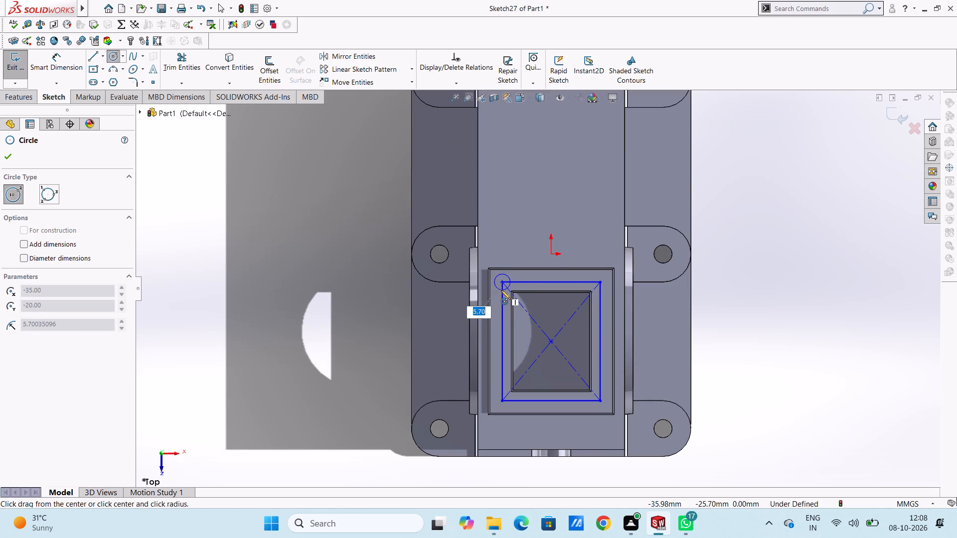
pyautogui.click(501, 290)
pyautogui.click(600, 282)
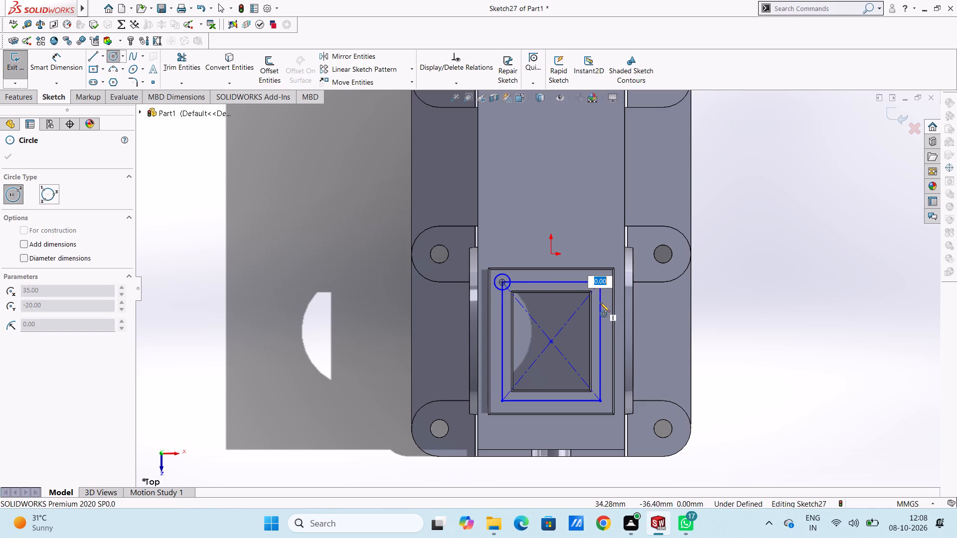
pyautogui.press('5')
pyautogui.press('Return')
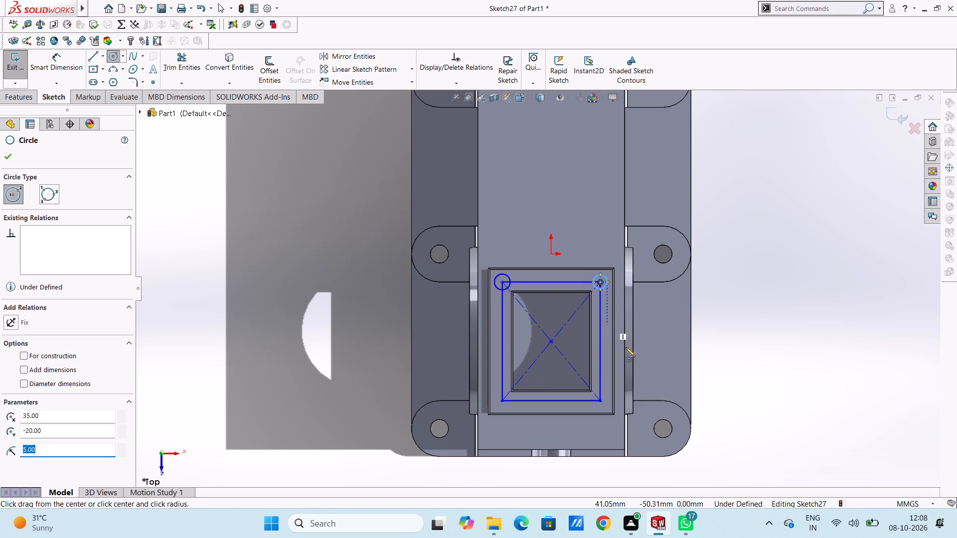
pyautogui.click(600, 402)
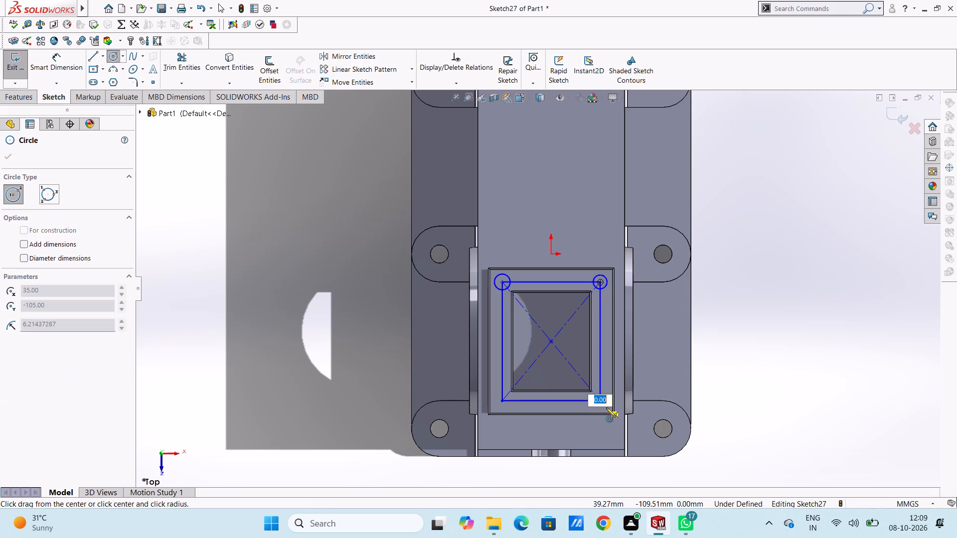
pyautogui.click(607, 407)
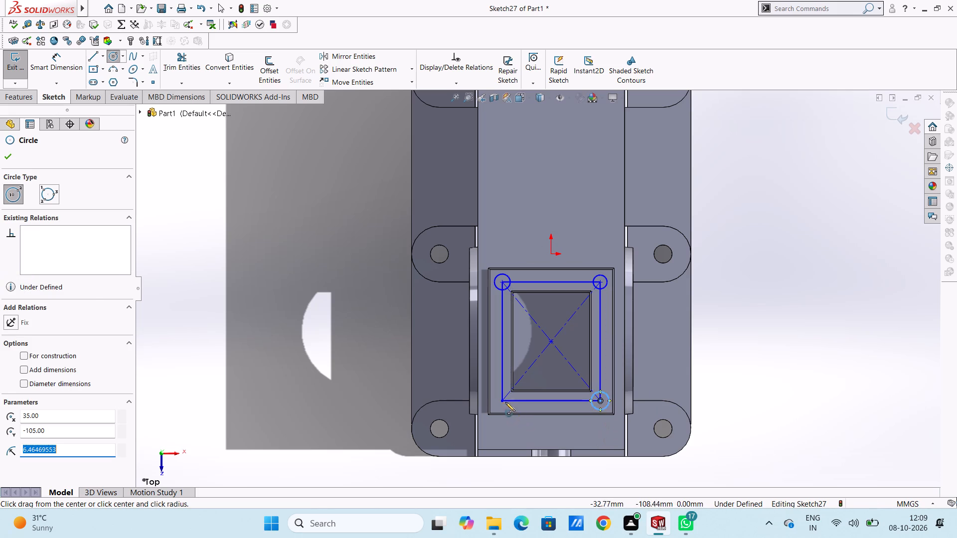
pyautogui.click(501, 401)
pyautogui.click(497, 407)
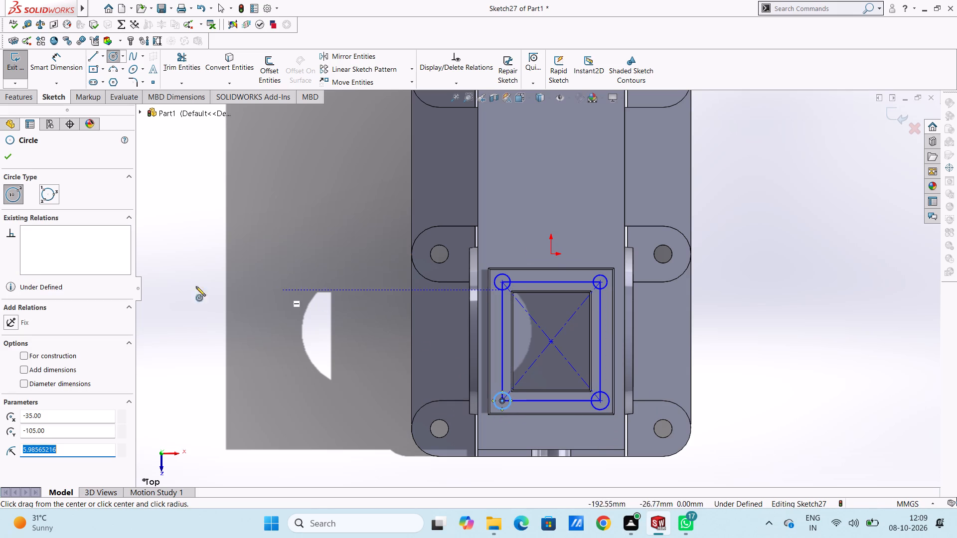
pyautogui.click(1, 159)
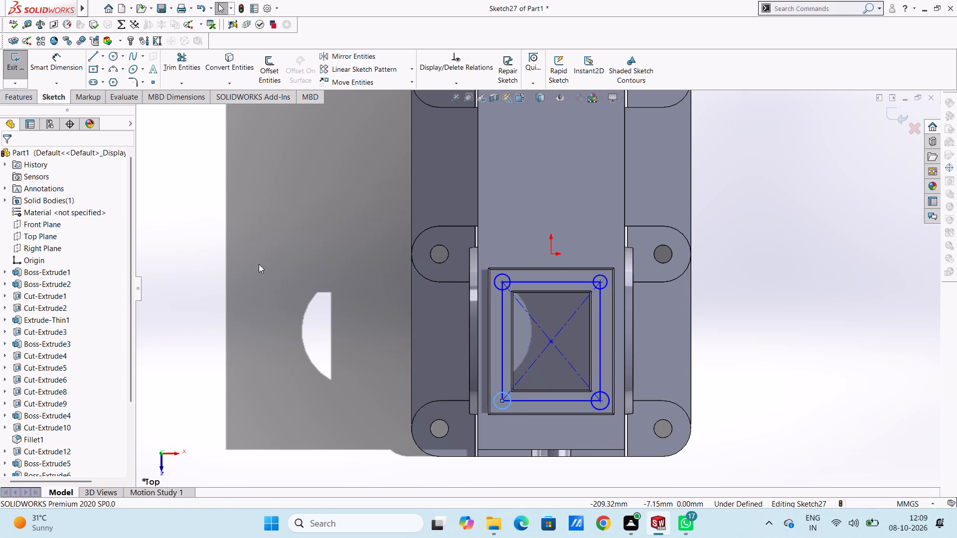
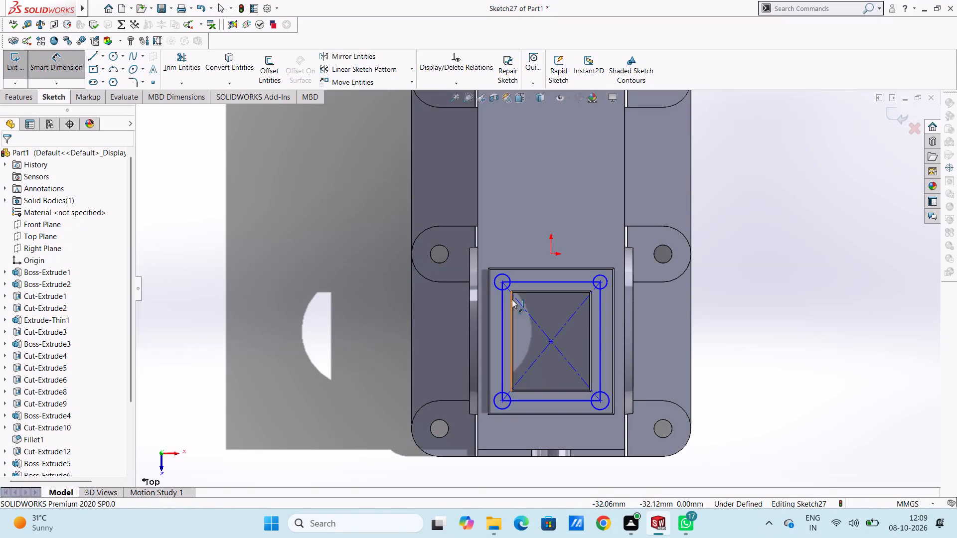
# Set the diameters of the upper-left and upper-right corner circles of the sketch rectangle to 6.8 mm.
pyautogui.click(496, 287)
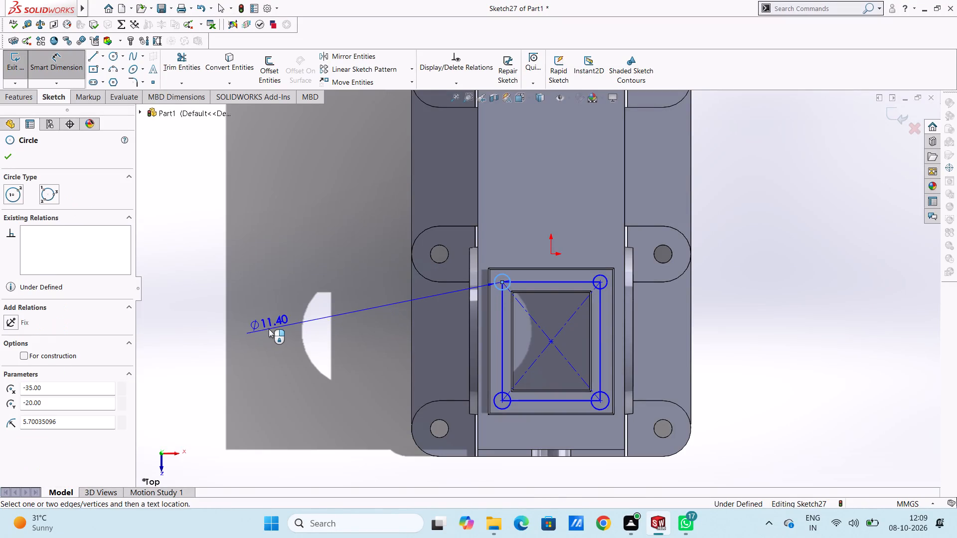
pyautogui.click(269, 329)
pyautogui.write('6.8')
pyautogui.press('Return')
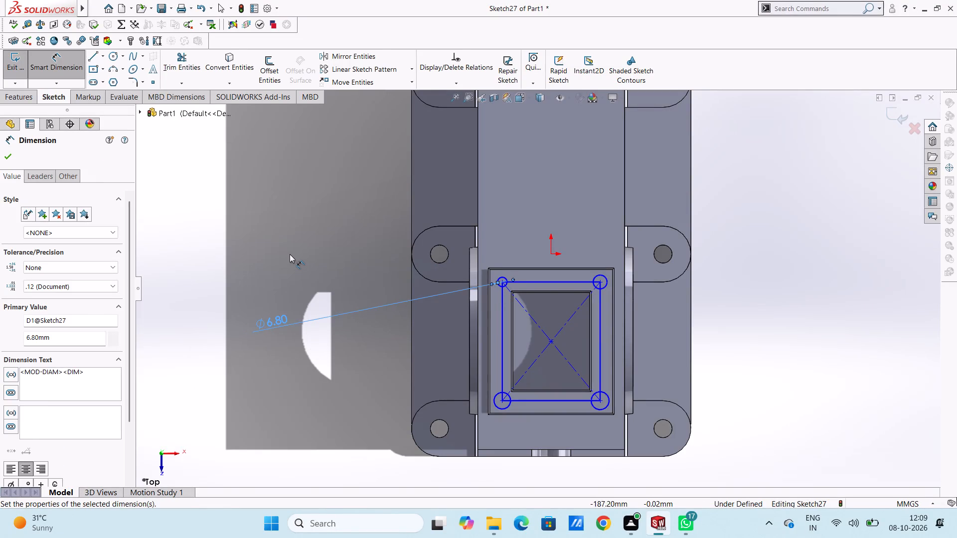
pyautogui.click(290, 254)
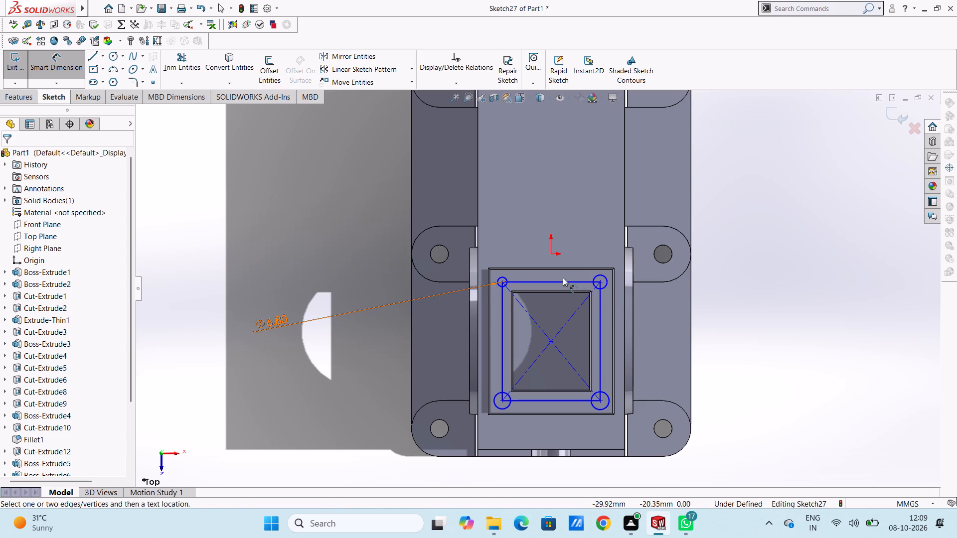
pyautogui.click(606, 289)
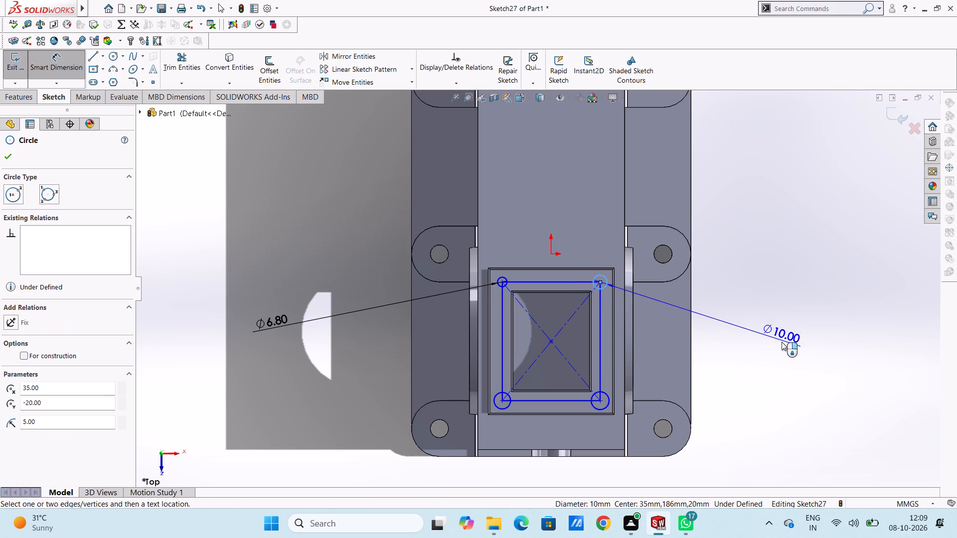
pyautogui.click(783, 342)
pyautogui.write('6.8')
pyautogui.press('Return')
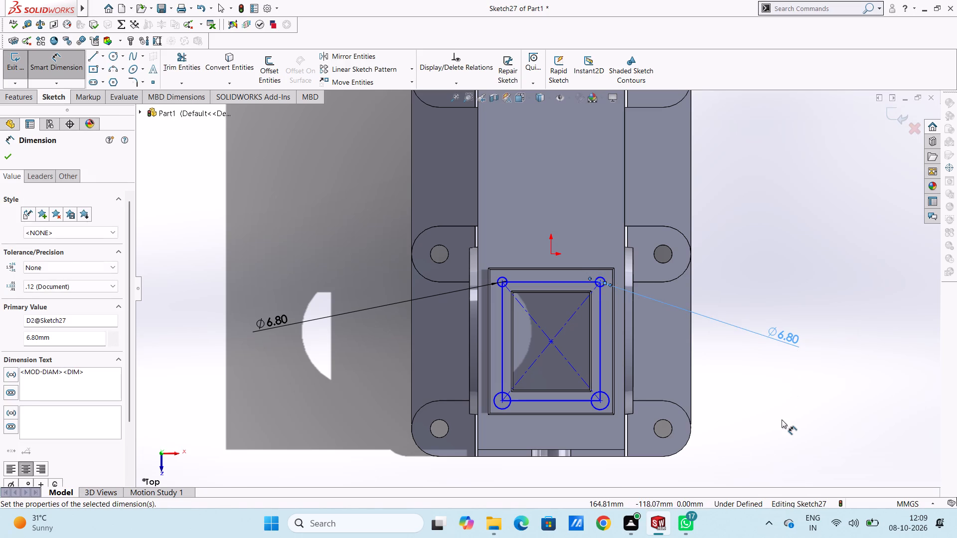
pyautogui.click(782, 419)
# Set the diameter of the lower-right corner circle to 6.8 mm.
pyautogui.click(604, 407)
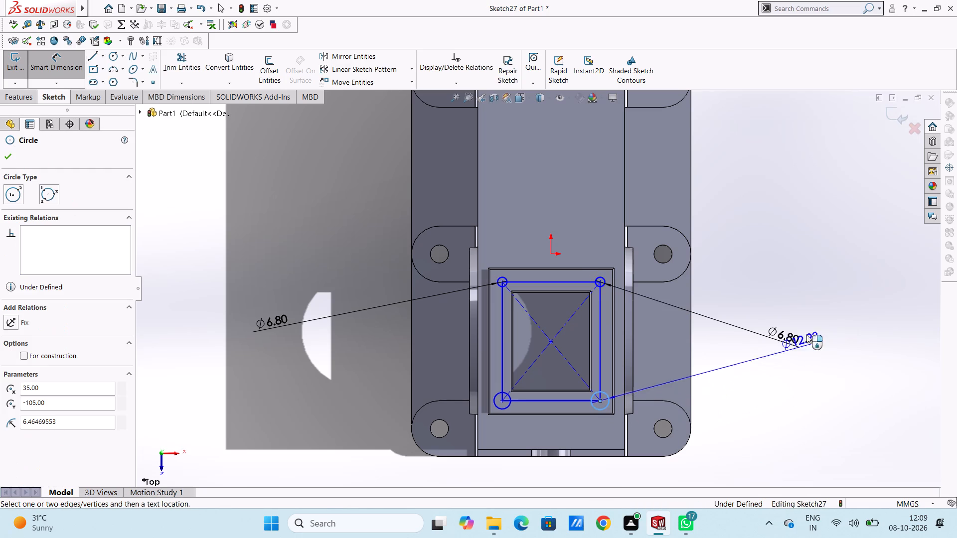
pyautogui.click(825, 288)
pyautogui.write('6.8')
pyautogui.press('Return')
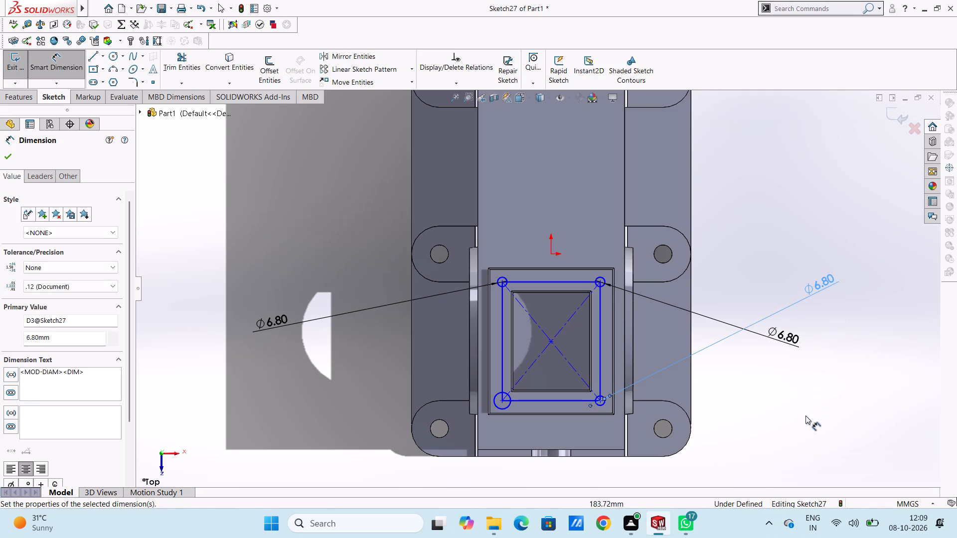
pyautogui.click(805, 420)
# Dimension the length of the sketch rectangle's lower horizontal side, placing the dimension below the part.
pyautogui.scroll(3, 507, 413)
pyautogui.scroll(-2, 535, 395)
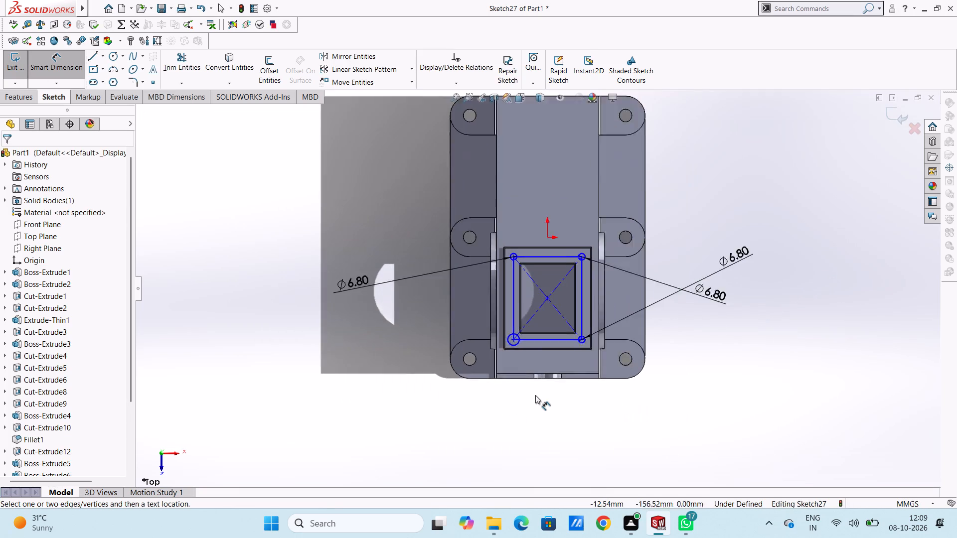
pyautogui.click(514, 326)
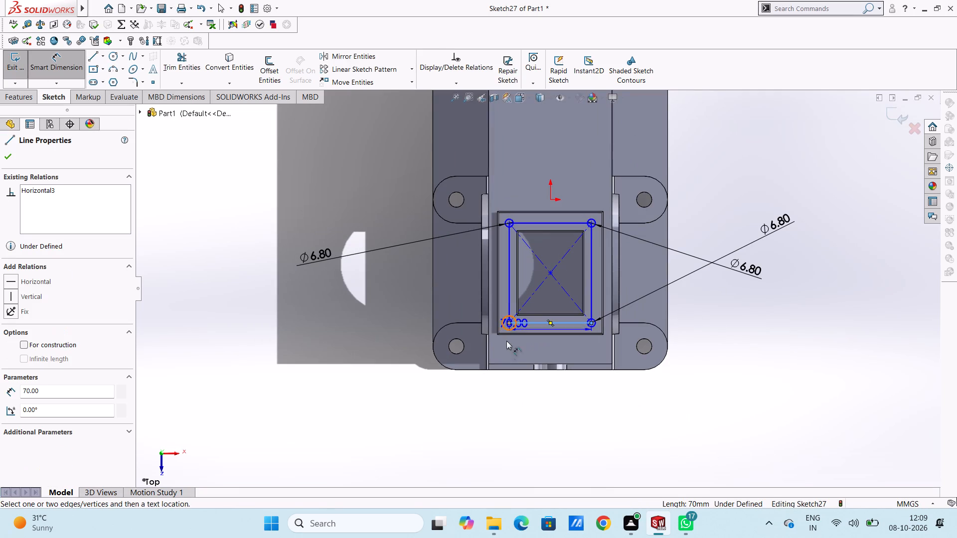
pyautogui.click(567, 443)
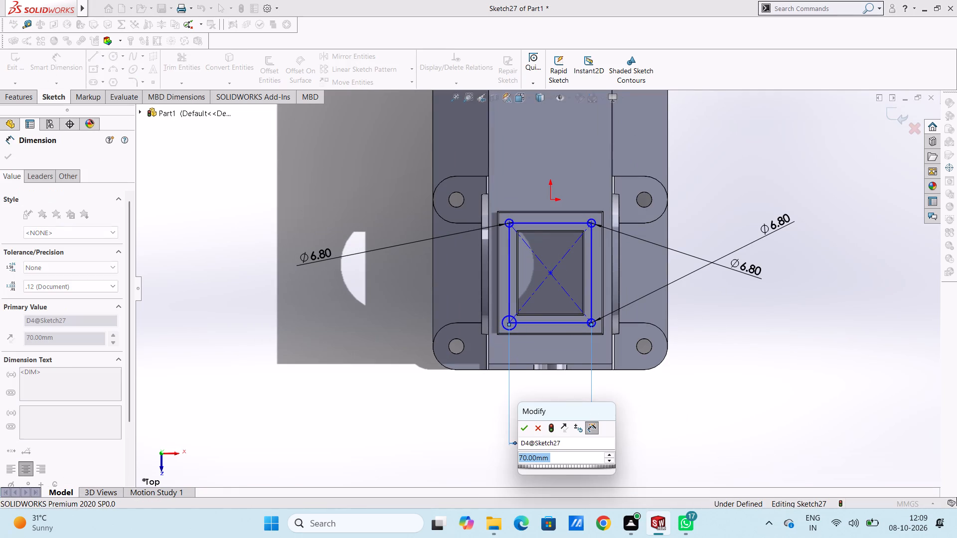
pyautogui.click(528, 430)
pyautogui.click(482, 429)
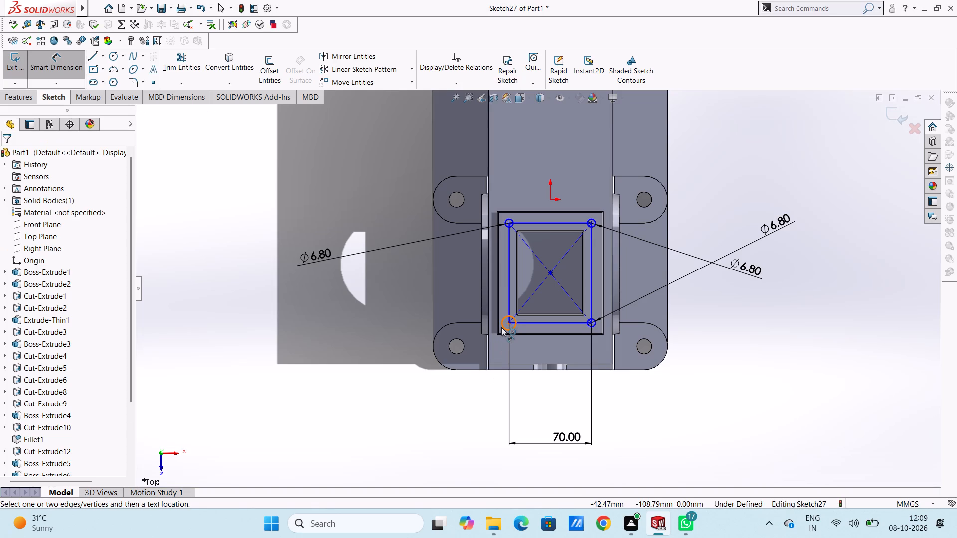
# Set the diameter of the lower-left corner circle to 6.8 mm.
pyautogui.click(501, 327)
pyautogui.click(337, 361)
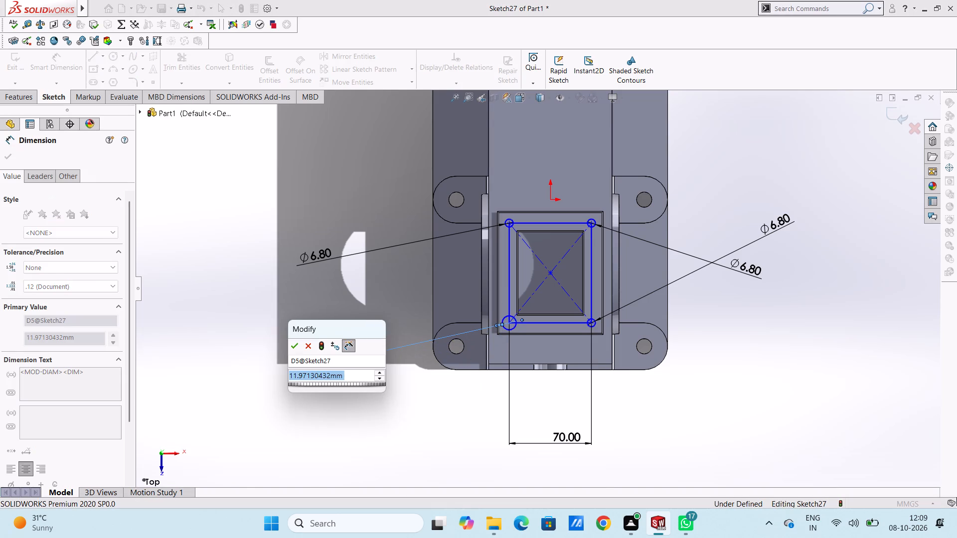
pyautogui.write('6.8')
pyautogui.press('Return')
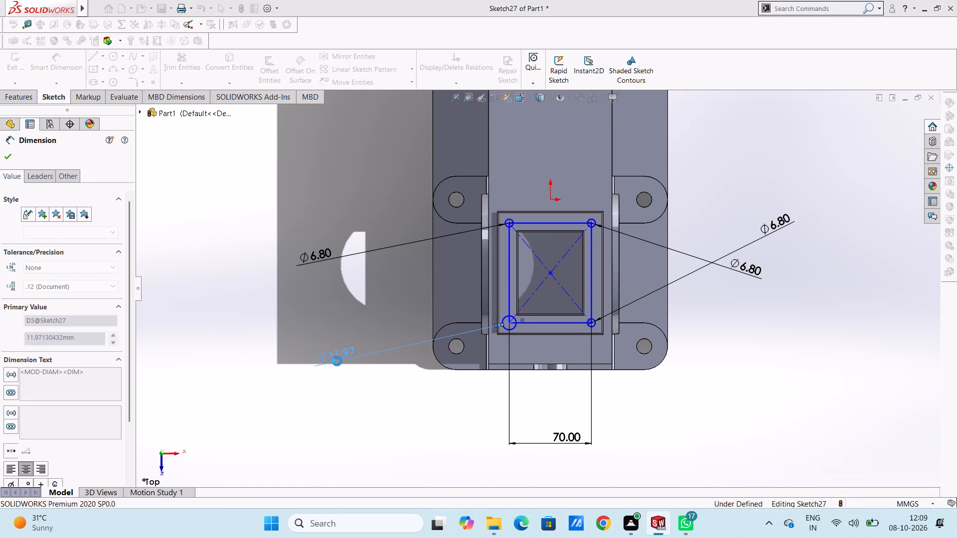
pyautogui.click(257, 316)
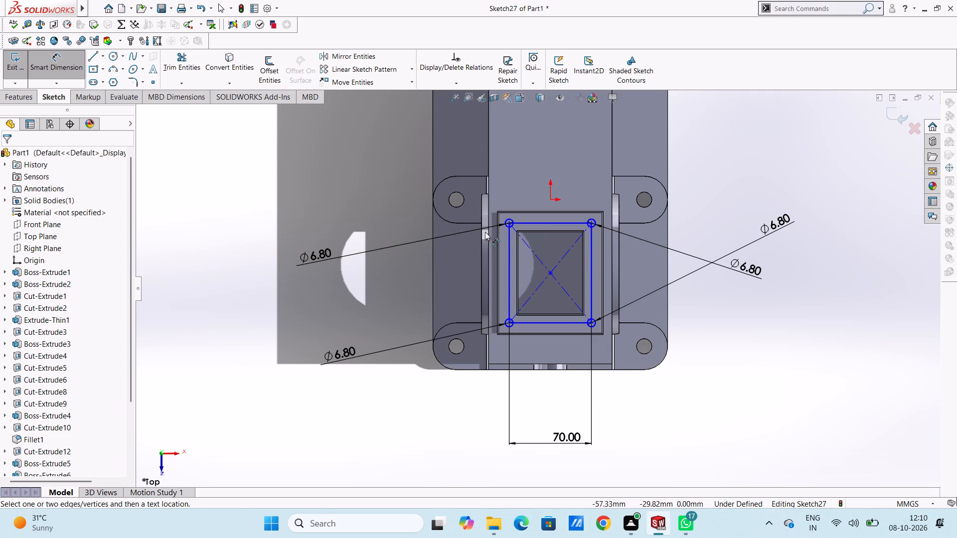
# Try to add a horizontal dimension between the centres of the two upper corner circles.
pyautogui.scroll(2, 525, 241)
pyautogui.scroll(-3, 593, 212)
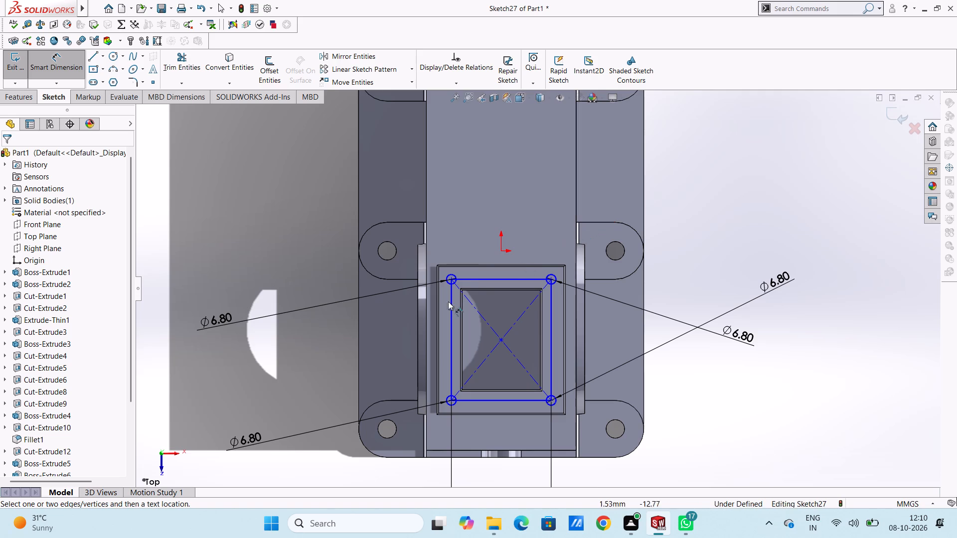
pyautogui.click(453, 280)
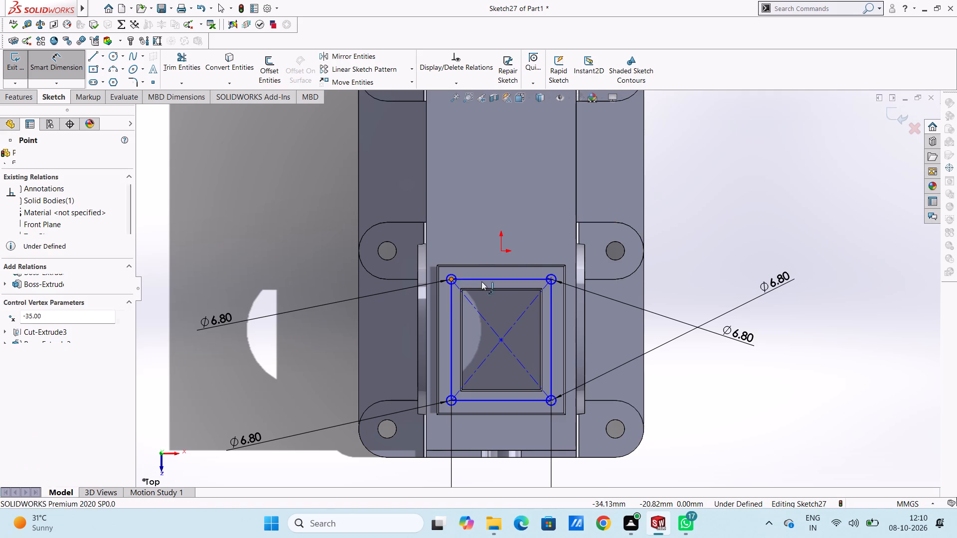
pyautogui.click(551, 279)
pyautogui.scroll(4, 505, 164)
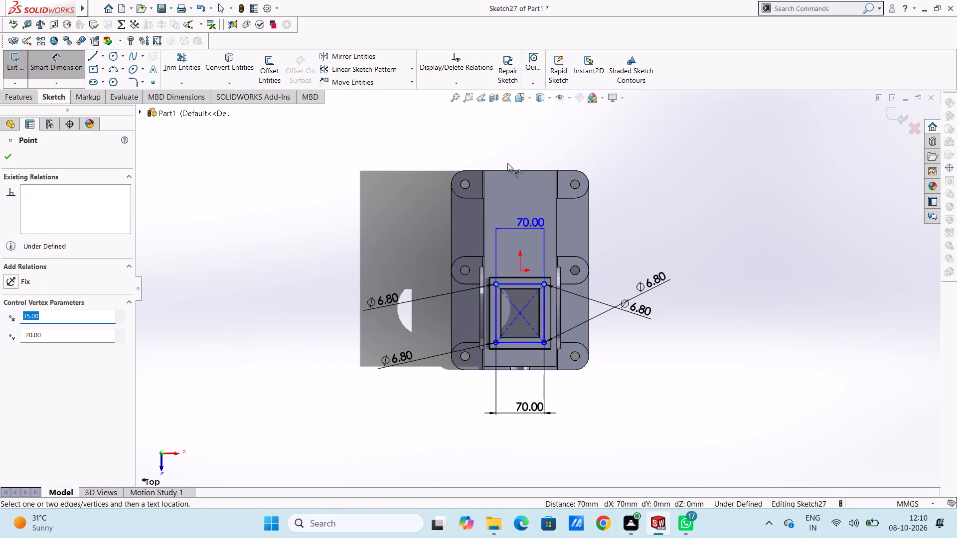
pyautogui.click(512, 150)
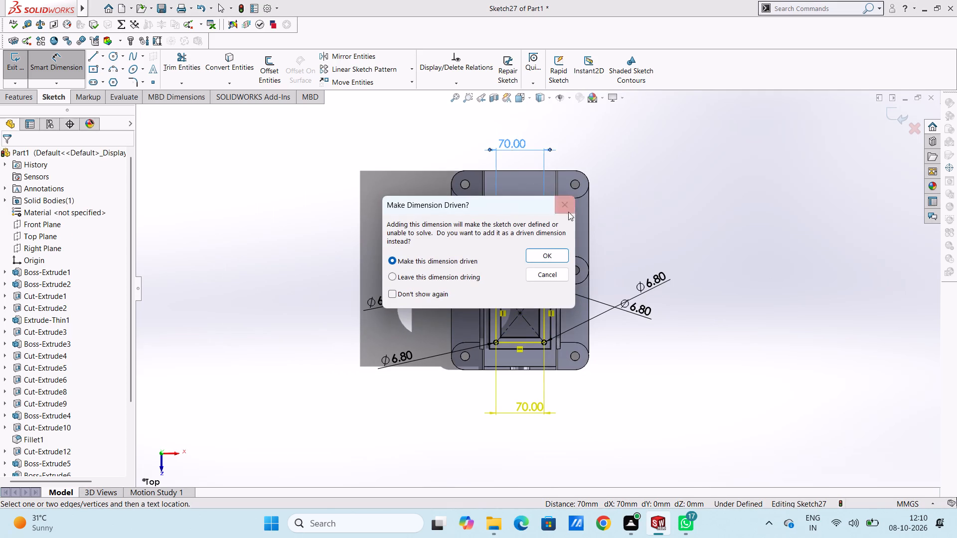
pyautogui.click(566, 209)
# Dimension the length of the sketch rectangle's right vertical side, placing the dimension beside the part.
pyautogui.click(546, 307)
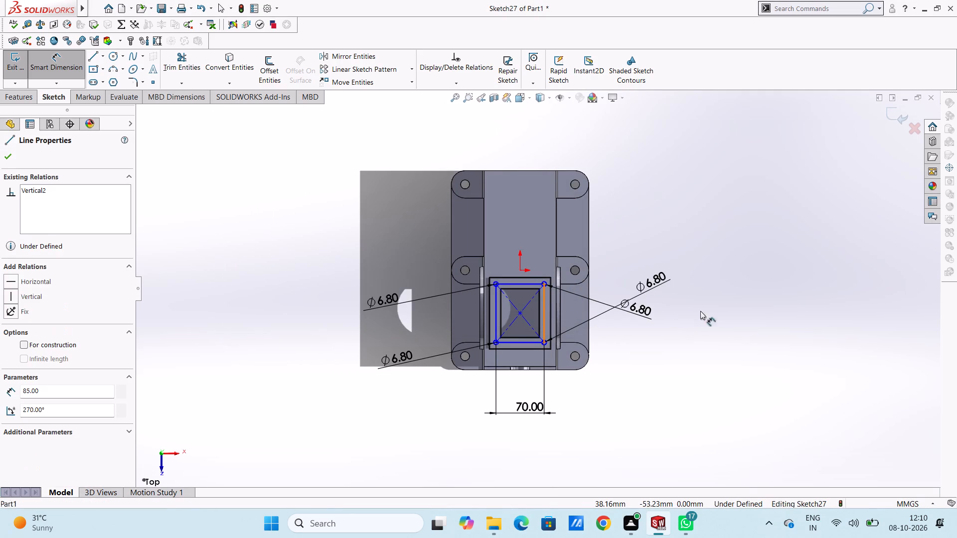
pyautogui.click(740, 306)
pyautogui.click(699, 290)
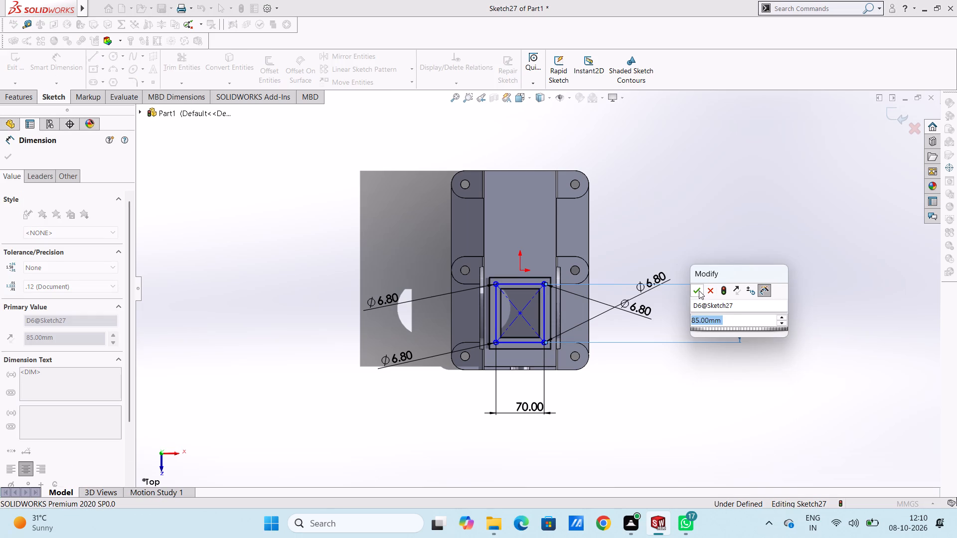
pyautogui.click(693, 240)
# Dimension the vertical distance from the upper-right circle's centre to the upper edge of the surrounding rectangular face.
pyautogui.scroll(-4, 551, 357)
pyautogui.scroll(-2, 543, 204)
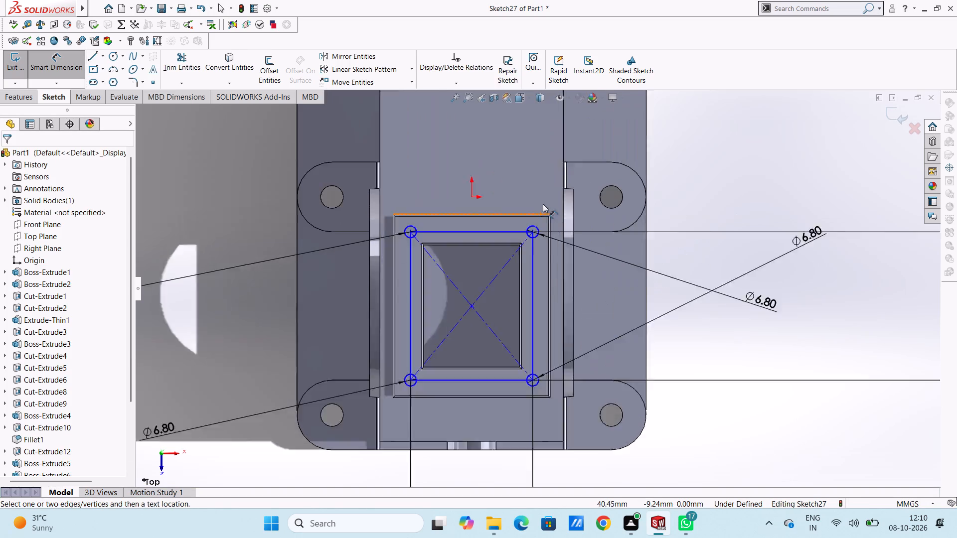
pyautogui.scroll(-2, 543, 204)
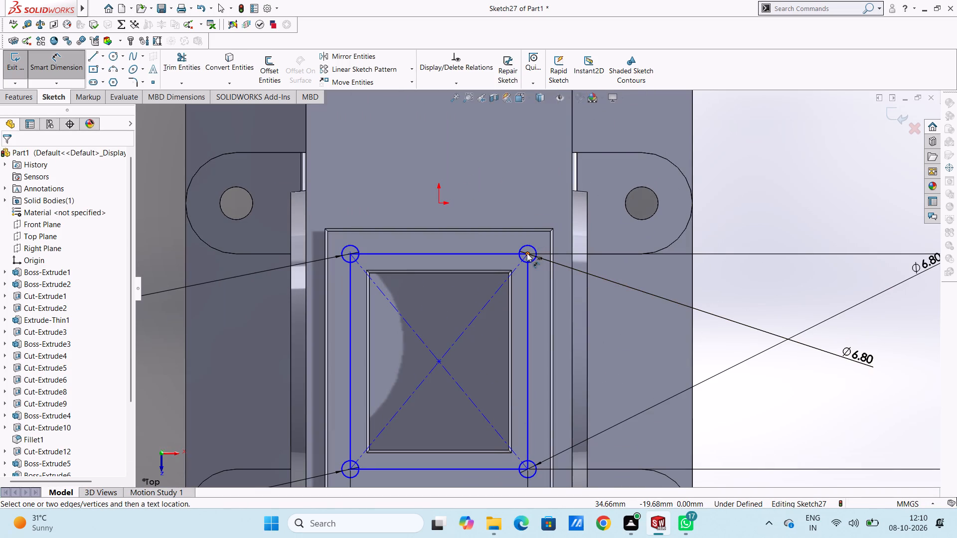
pyautogui.click(528, 254)
pyautogui.click(526, 231)
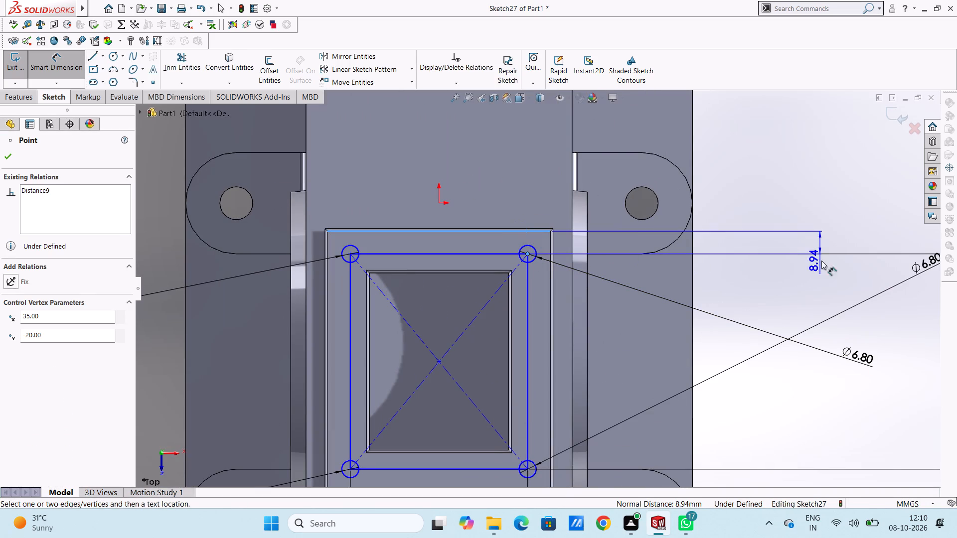
pyautogui.click(836, 264)
pyautogui.click(791, 244)
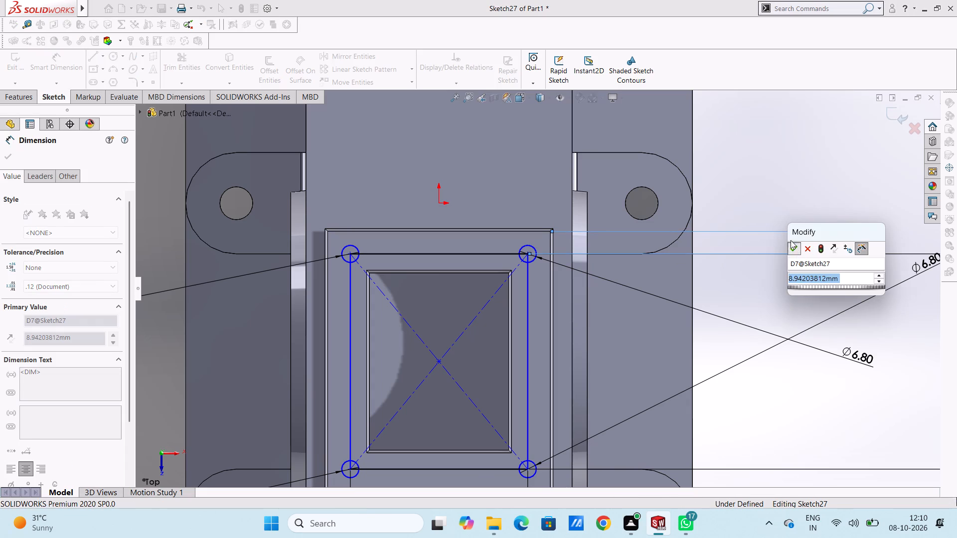
pyautogui.click(772, 209)
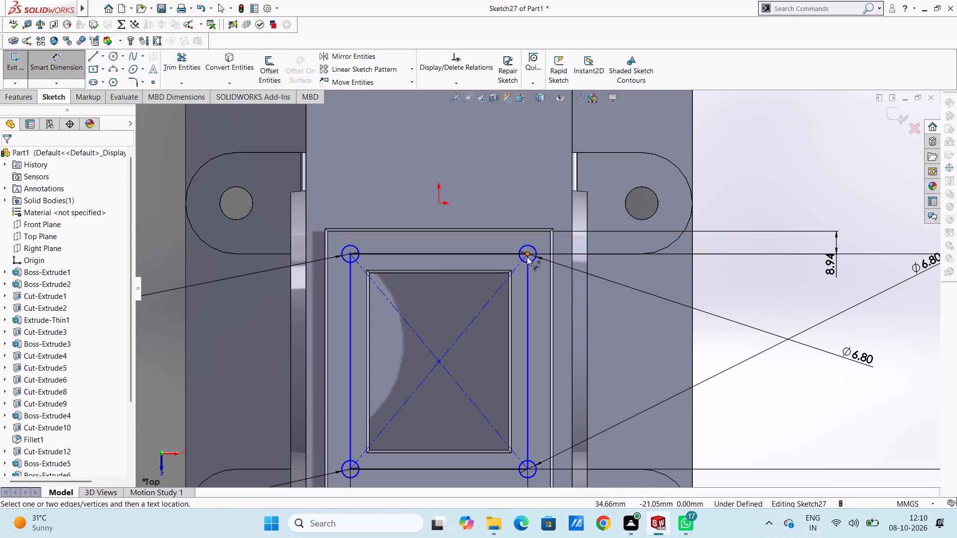
# Dimension the horizontal distance from the upper-right circle's centre to the right edge of the surrounding rectangular face.
pyautogui.click(527, 257)
pyautogui.click(550, 247)
pyautogui.scroll(4, 544, 185)
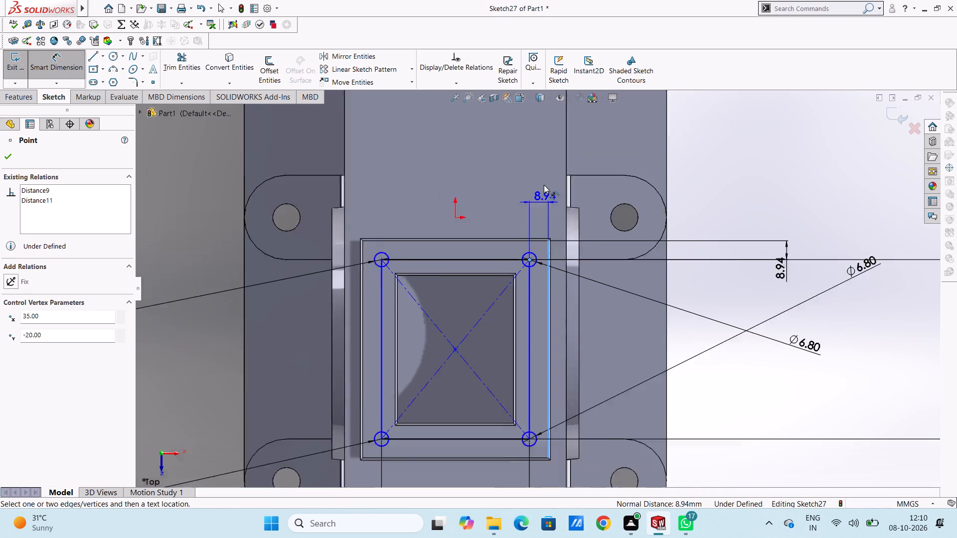
pyautogui.scroll(8, 544, 183)
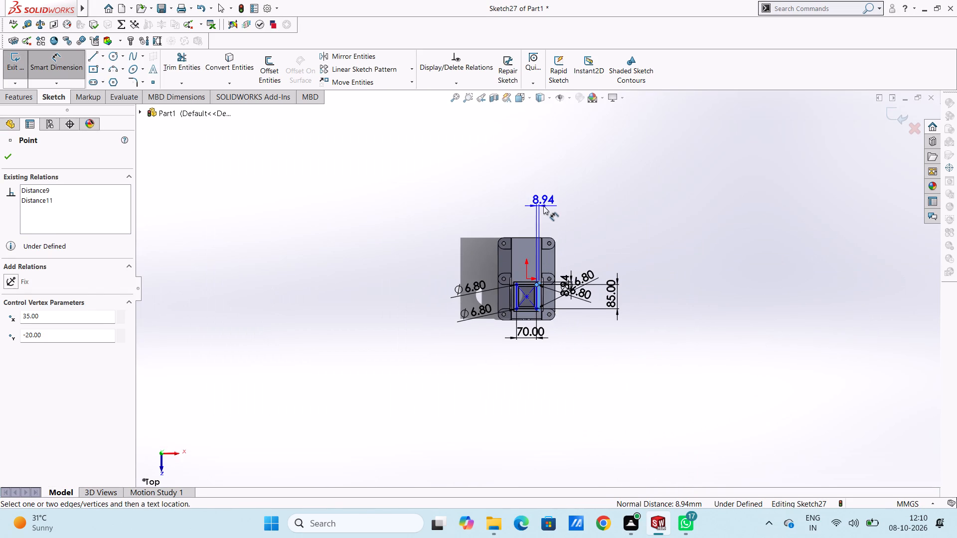
pyautogui.click(543, 206)
pyautogui.click(501, 193)
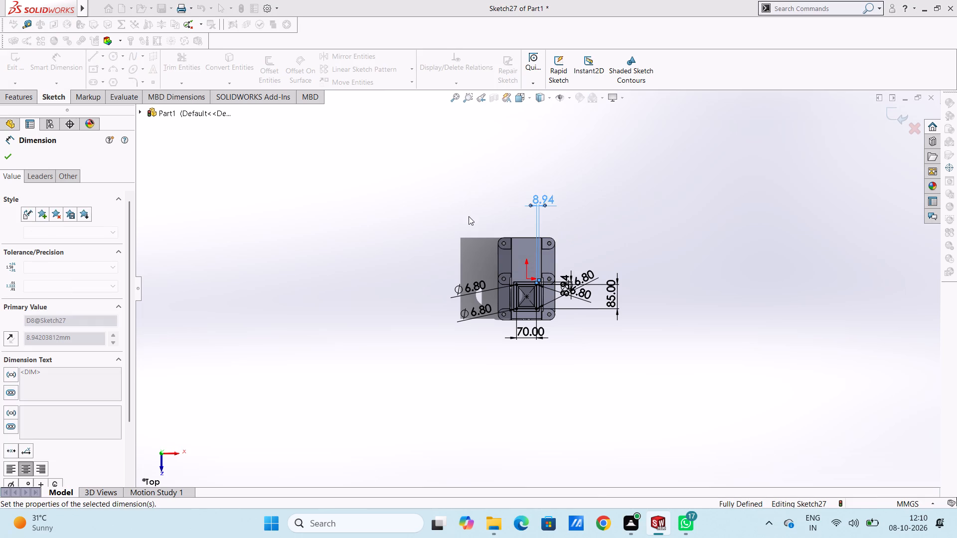
pyautogui.click(469, 216)
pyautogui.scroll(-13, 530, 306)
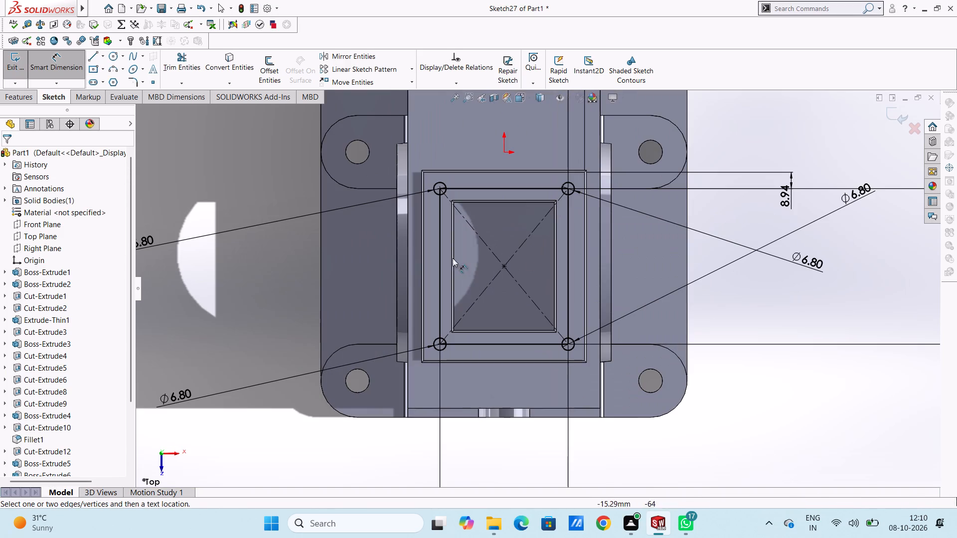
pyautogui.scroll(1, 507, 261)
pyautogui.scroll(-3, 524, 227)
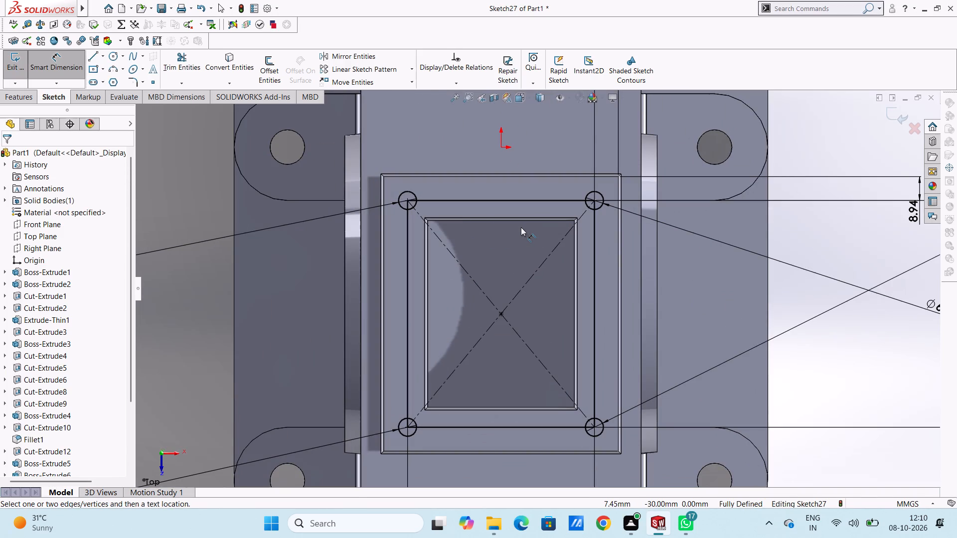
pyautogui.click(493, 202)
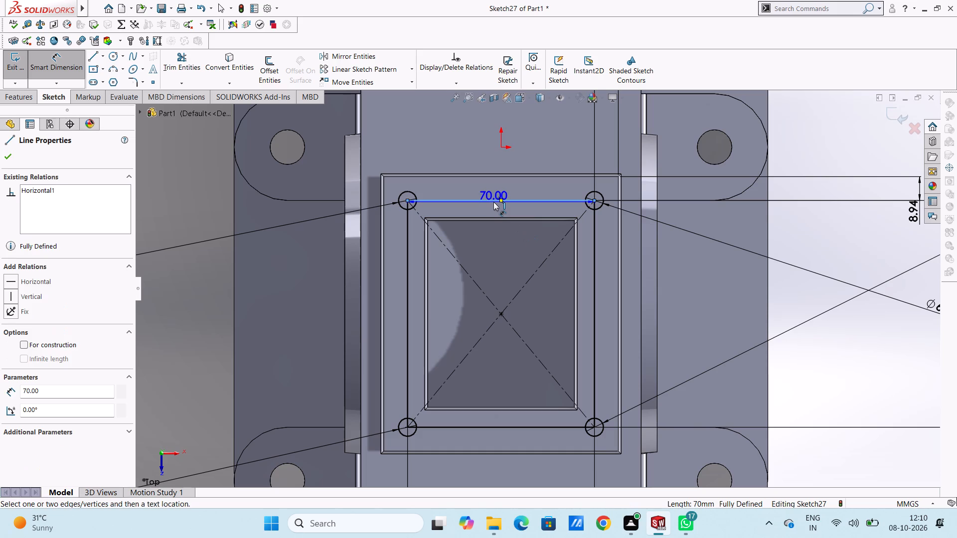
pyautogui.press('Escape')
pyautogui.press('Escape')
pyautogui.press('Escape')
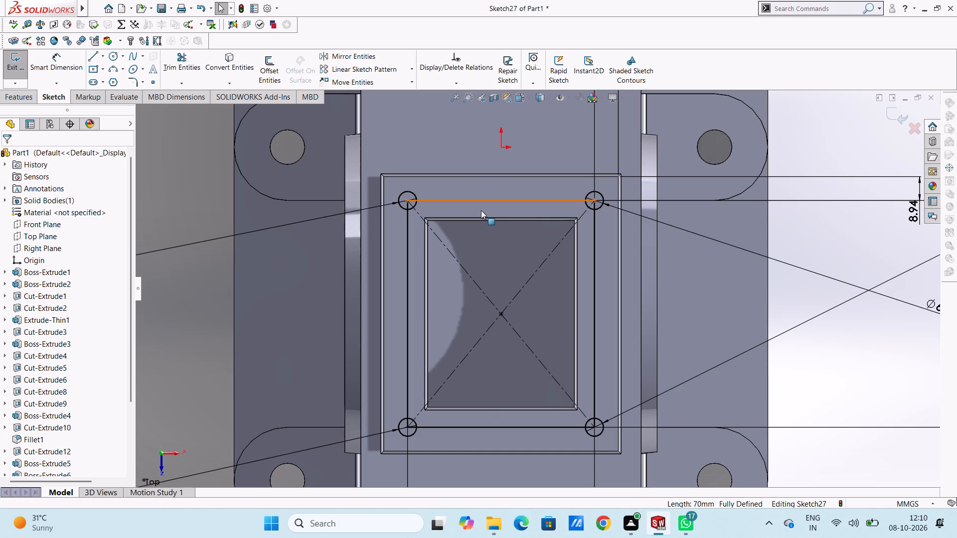
# Delete the four side lines of the sketch rectangle joining the corner circles, keeping its construction diagonals.
pyautogui.click(479, 200)
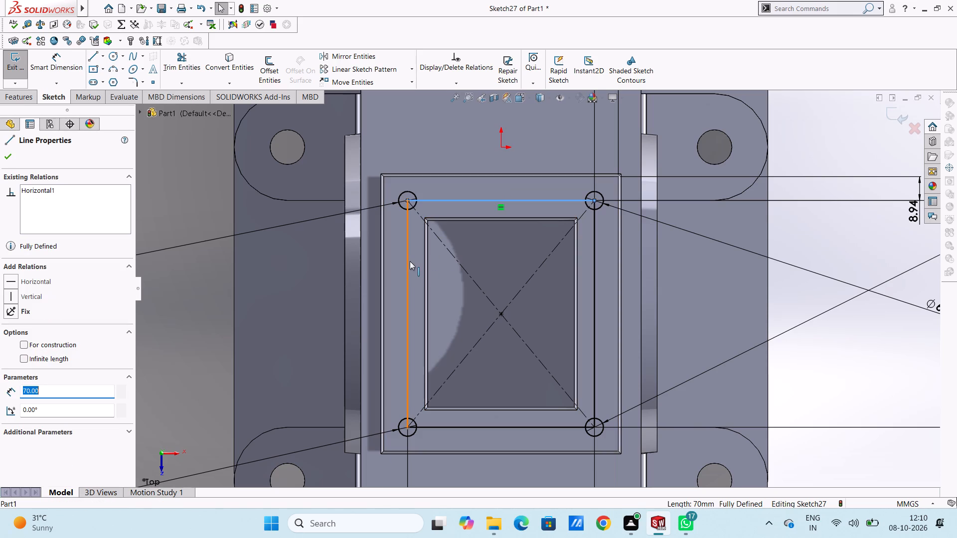
pyautogui.keyDown('ctrl'); pyautogui.click(410, 261); pyautogui.keyUp('ctrl')
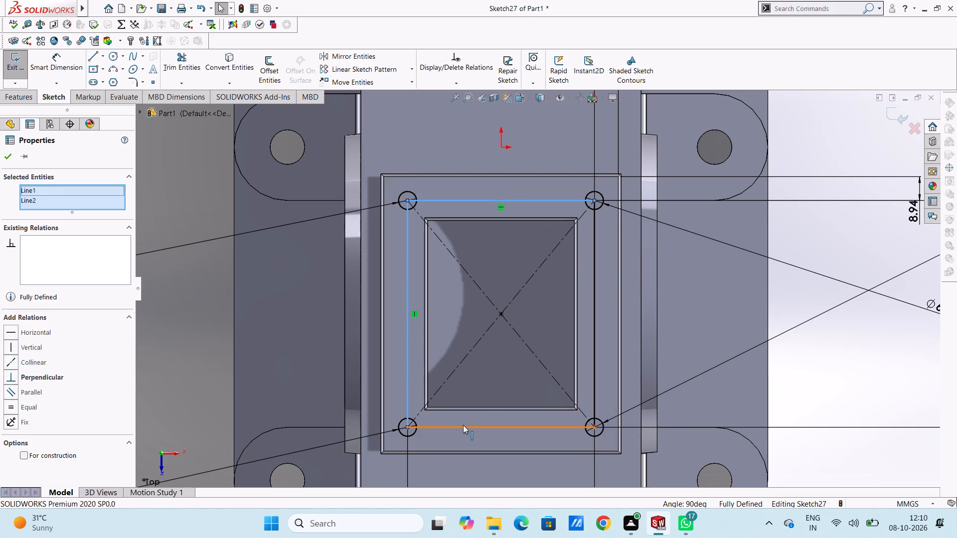
pyautogui.keyDown('ctrl'); pyautogui.click(463, 425); pyautogui.keyUp('ctrl')
pyautogui.keyDown('ctrl'); pyautogui.click(592, 337); pyautogui.keyUp('ctrl')
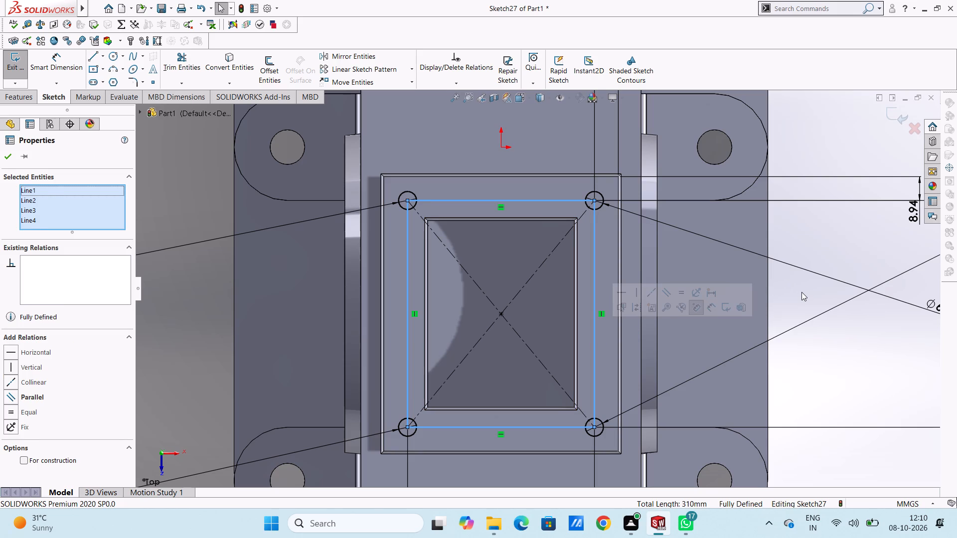
pyautogui.press('Delete')
# Dimension the horizontal distance between the centres of the two upper corner circles, placing the dimension between them.
pyautogui.scroll(3, 444, 382)
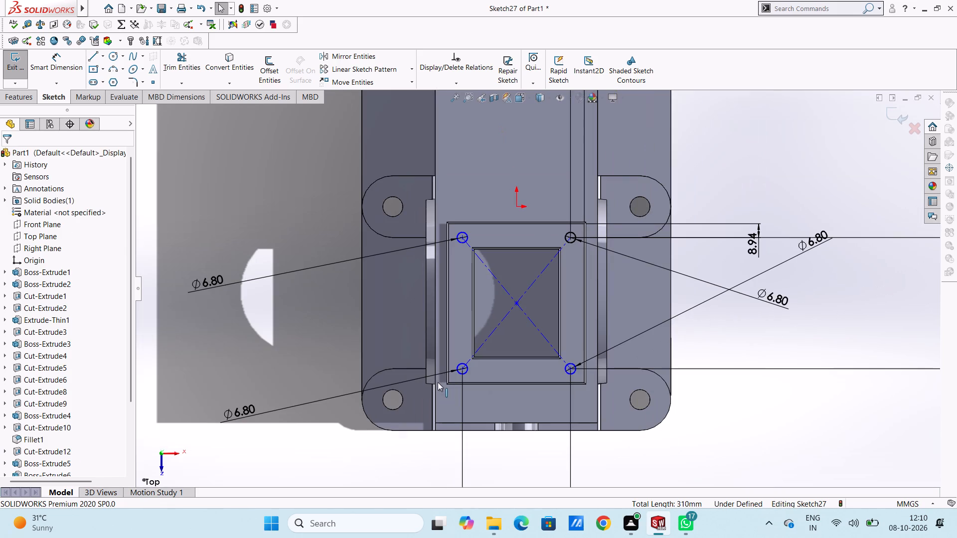
pyautogui.click(63, 64)
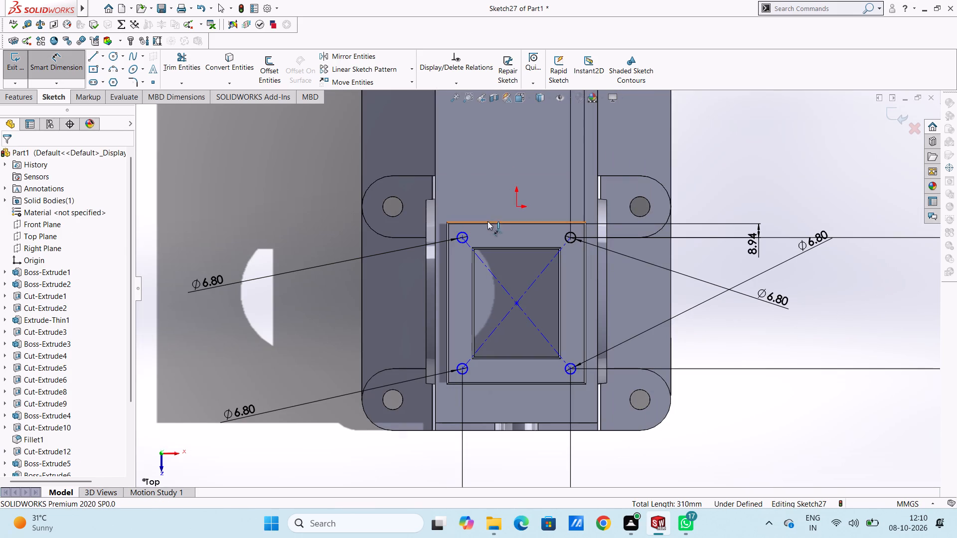
pyautogui.click(464, 239)
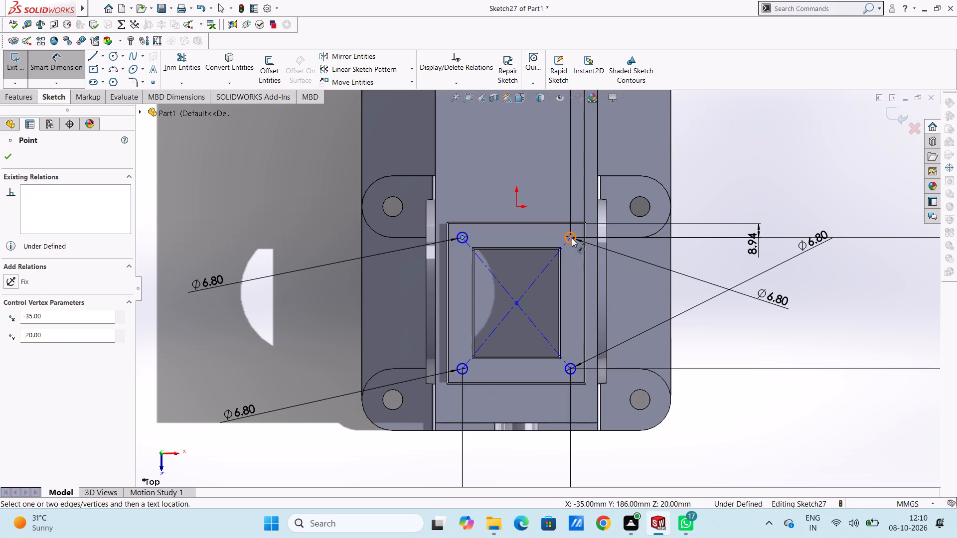
pyautogui.click(572, 238)
pyautogui.click(535, 300)
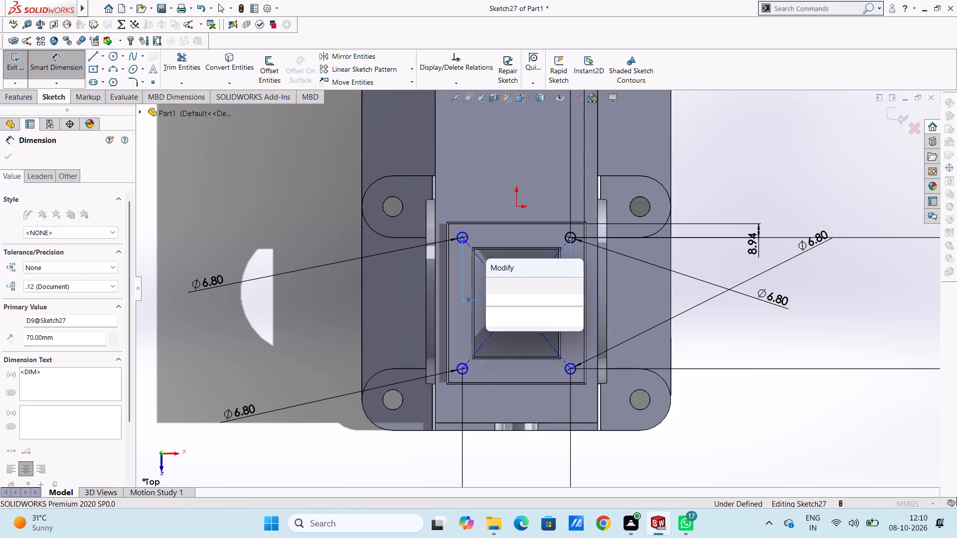
pyautogui.doubleClick(495, 288)
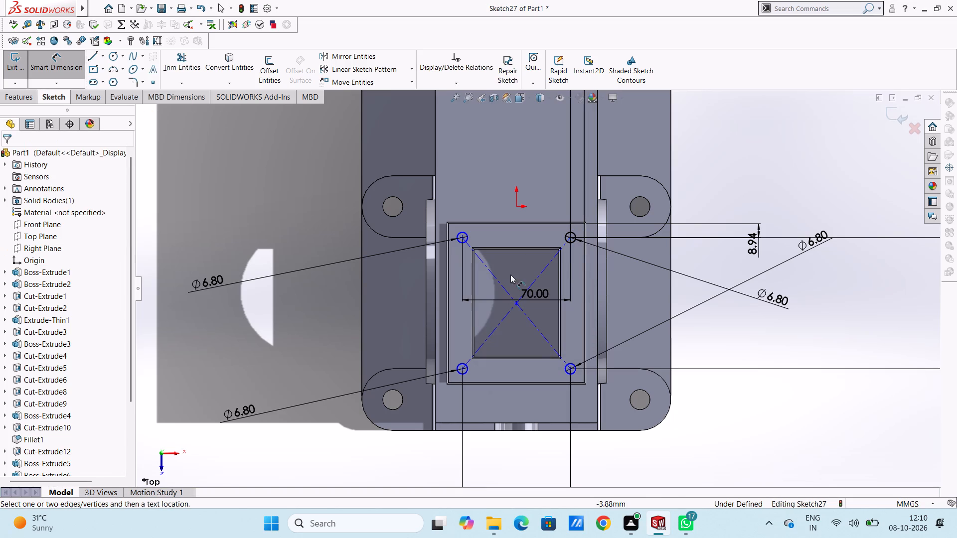
# Dimension the vertical distance from the upper-left circle's centre to the origin, placing the dimension beside the part.
pyautogui.click(463, 238)
pyautogui.click(518, 207)
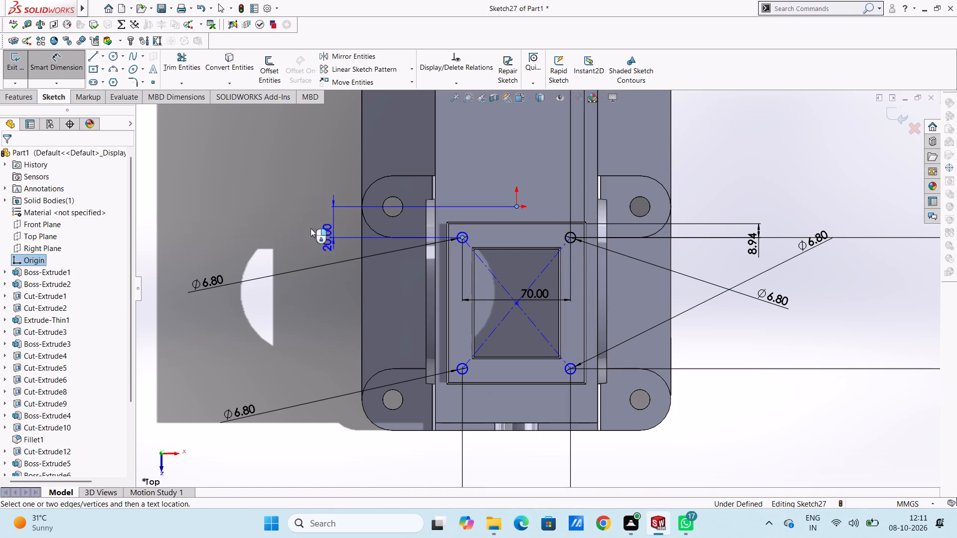
pyautogui.click(287, 221)
pyautogui.doubleClick(248, 204)
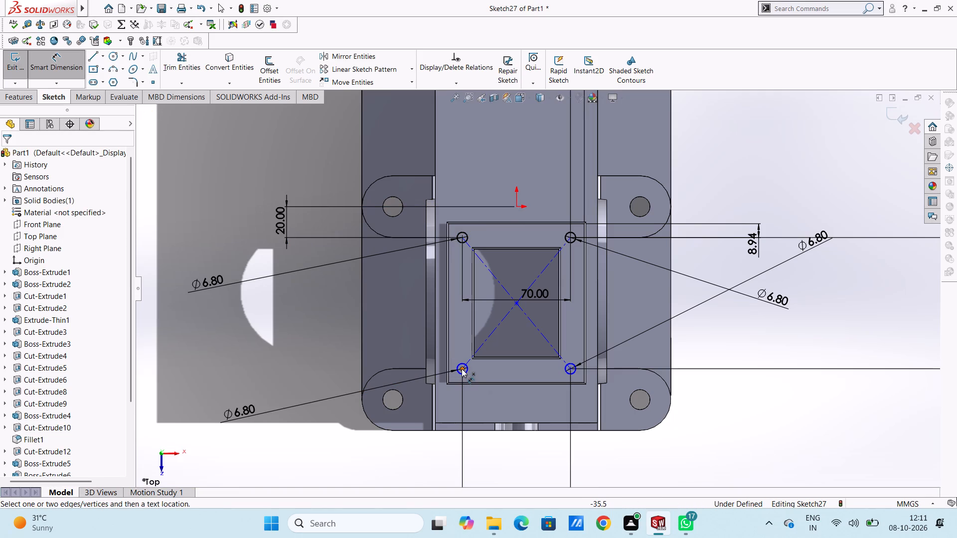
# Dimension the vertical distance from the lower-left circle's centre to the origin, placing the dimension beside the part.
pyautogui.moveTo(462, 369); pyautogui.dragTo(462, 364)
pyautogui.click(515, 209)
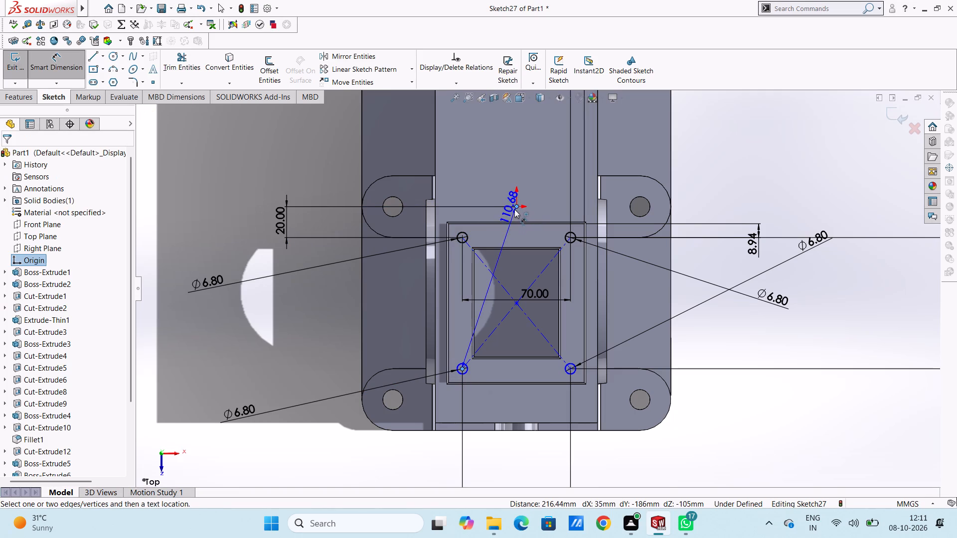
pyautogui.click(311, 268)
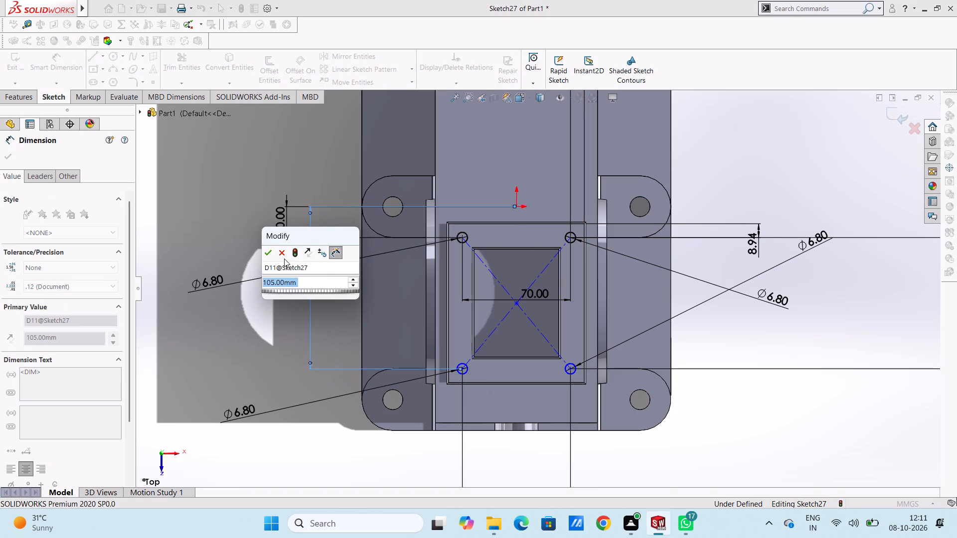
pyautogui.click(271, 252)
pyautogui.click(259, 252)
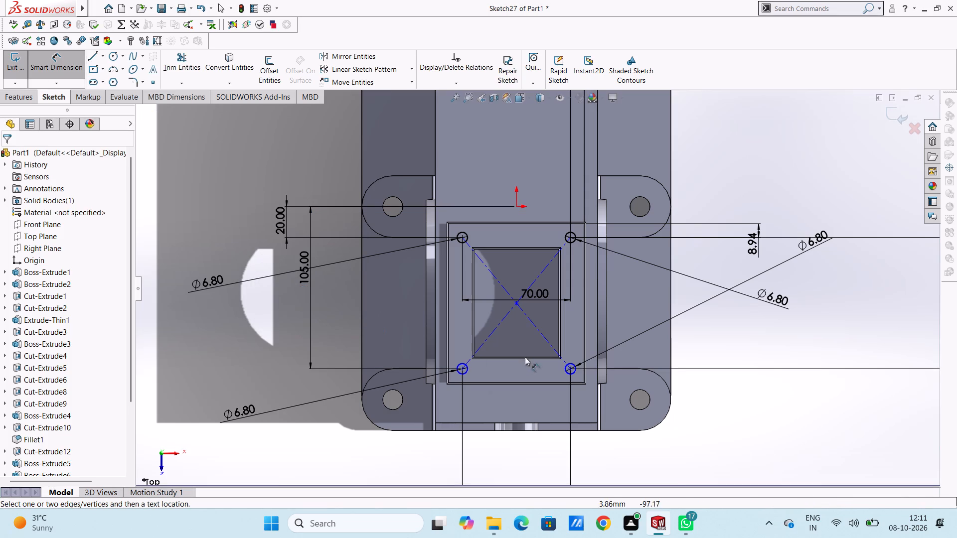
# Dimension the horizontal distance from the lower-left circle's centre to the origin, placing it below the part, and finish dimensioning.
pyautogui.click(463, 371)
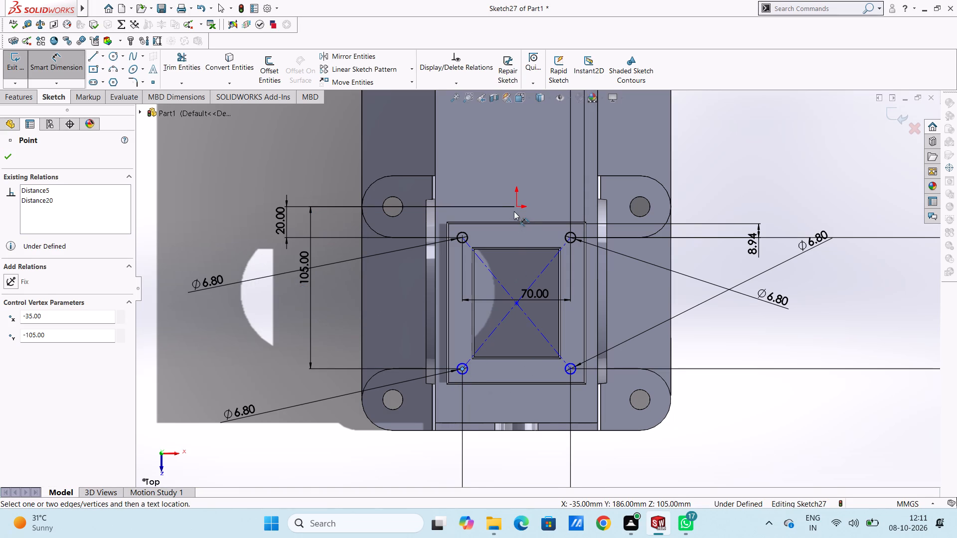
pyautogui.click(516, 209)
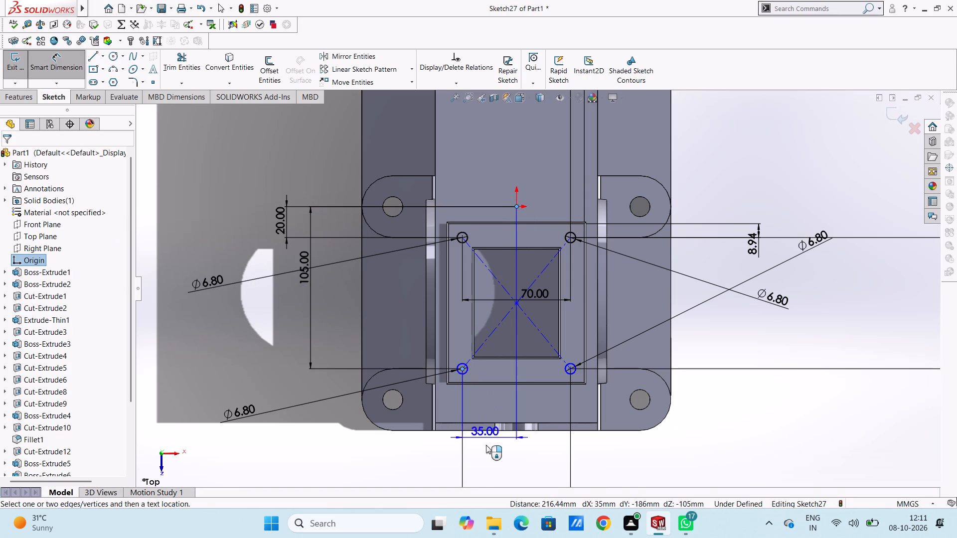
pyautogui.click(487, 450)
pyautogui.click(447, 433)
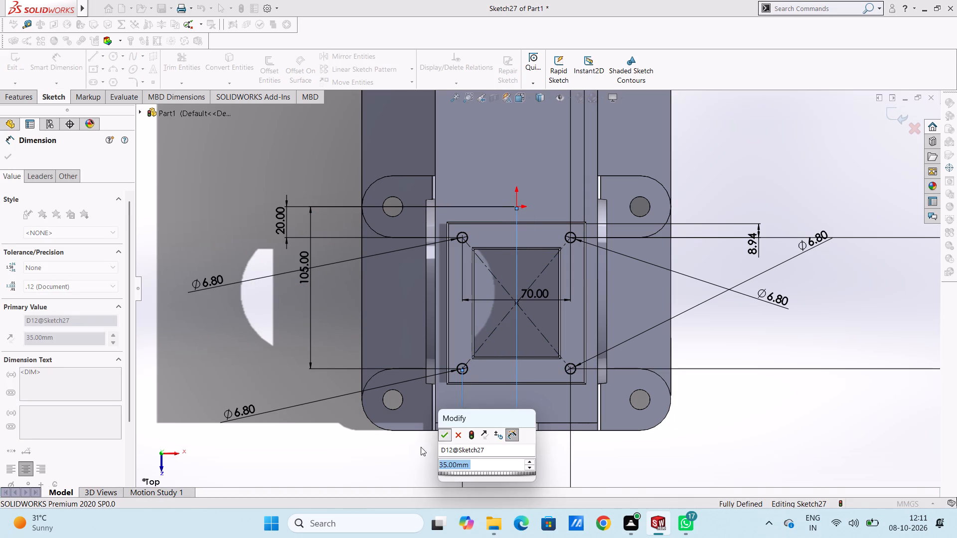
pyautogui.click(419, 447)
pyautogui.scroll(3, 419, 447)
pyautogui.moveTo(418, 448); pyautogui.dragTo(398, 430, button='middle')
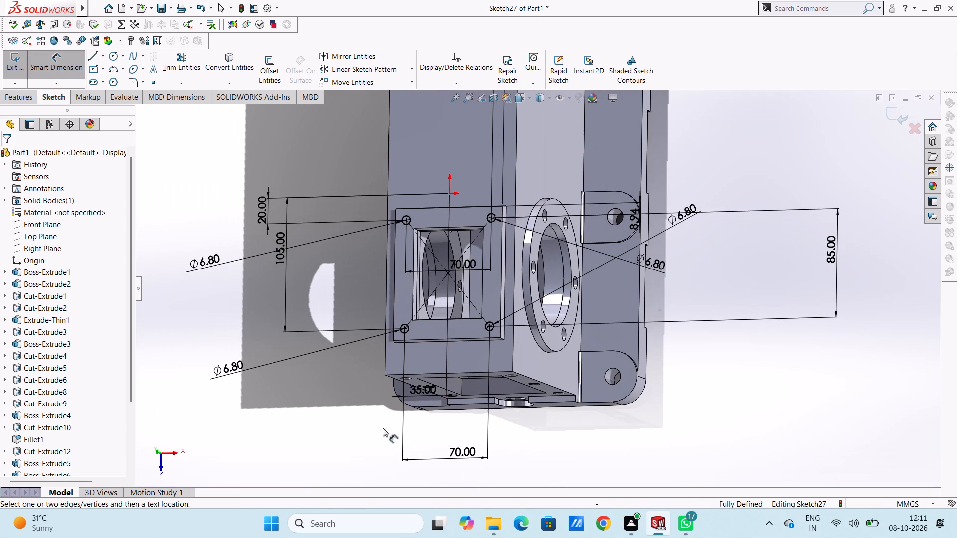
pyautogui.moveTo(68, 60); pyautogui.dragTo(67, 64)
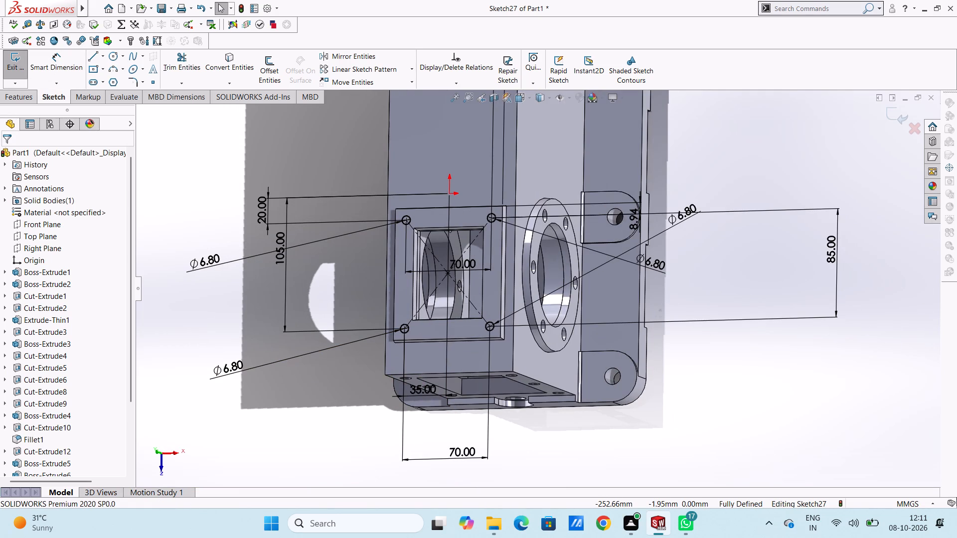
# Cut-extrude the four 6.8 mm corner circles as blind holes 30 mm deep into the part.
pyautogui.click(17, 97)
pyautogui.click(170, 66)
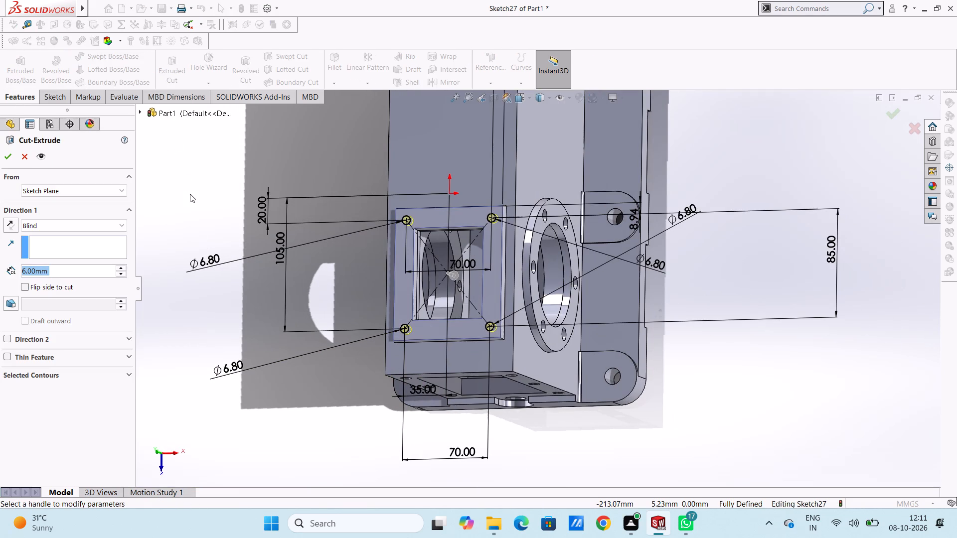
pyautogui.write('30')
pyautogui.press('Return')
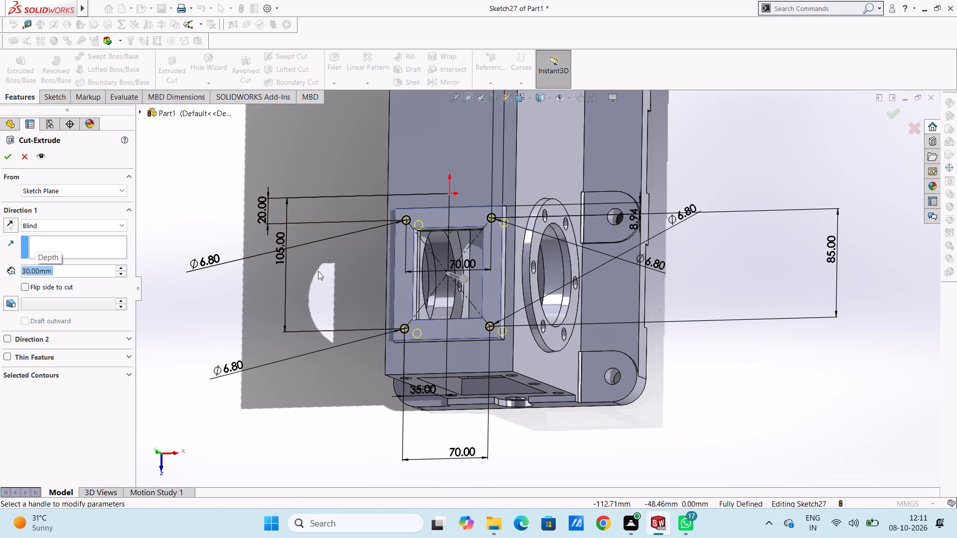
pyautogui.moveTo(324, 278); pyautogui.dragTo(284, 221, button='middle')
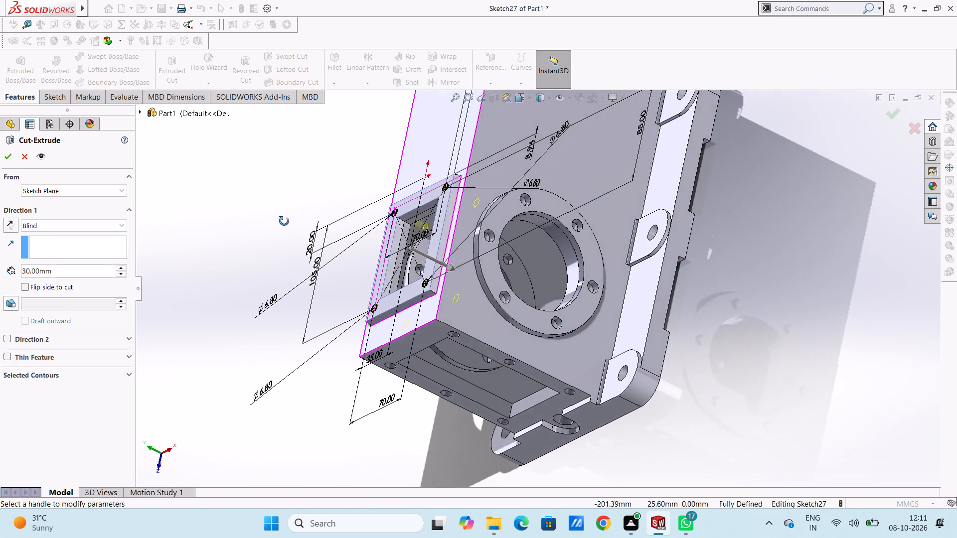
pyautogui.moveTo(284, 221); pyautogui.dragTo(366, 253, button='middle')
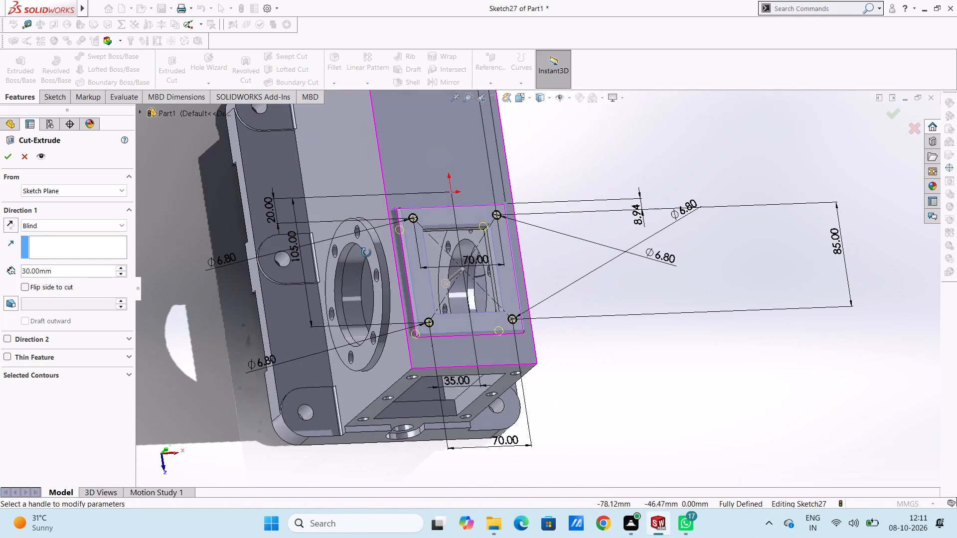
pyautogui.moveTo(366, 253); pyautogui.dragTo(341, 245, button='middle')
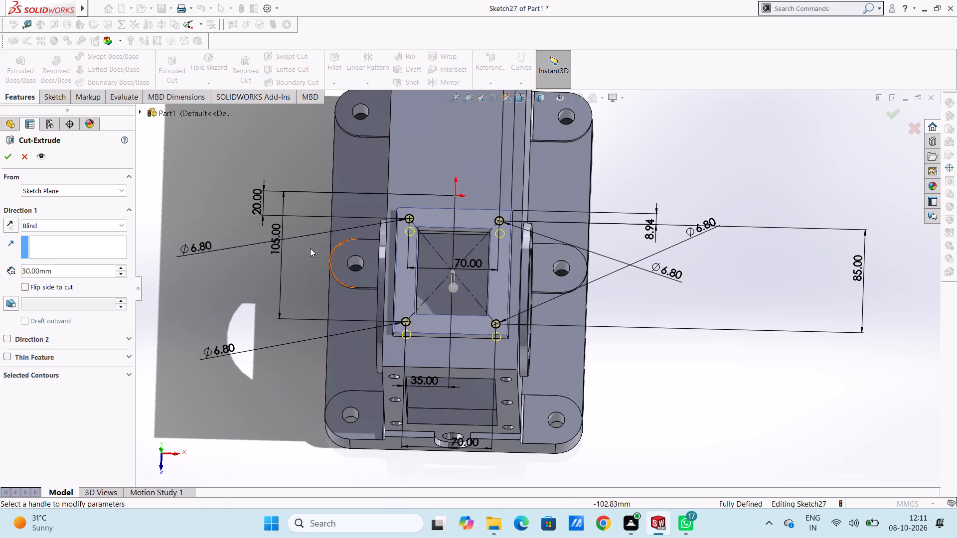
pyautogui.click(6, 159)
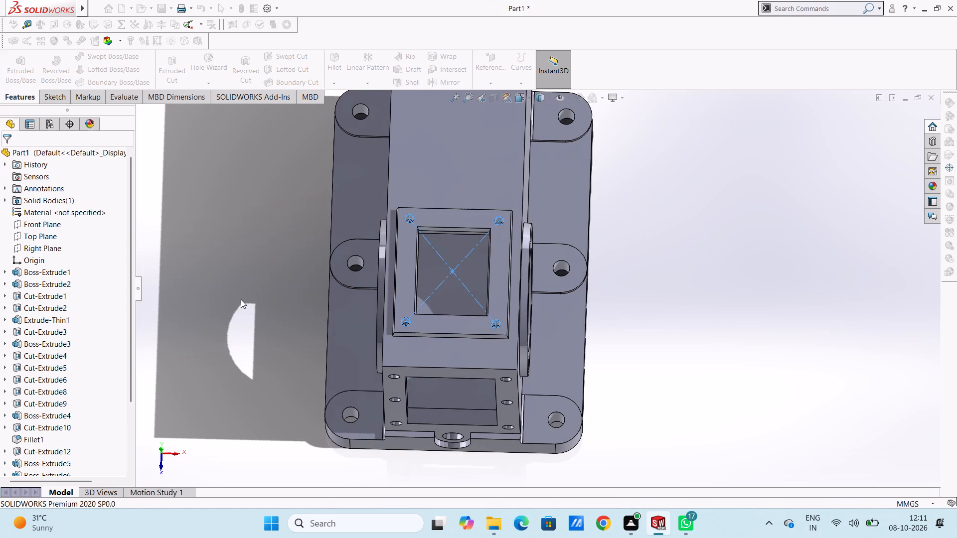
pyautogui.click(226, 310)
# Examine the housing from several sides and inspect the four new corner holes around the rectangular top opening.
pyautogui.moveTo(262, 374); pyautogui.dragTo(301, 319, button='middle')
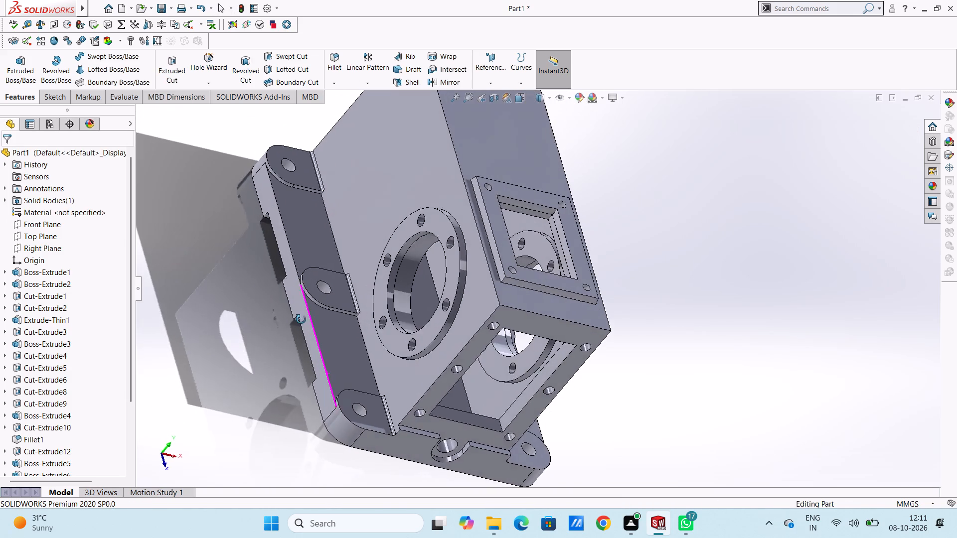
pyautogui.moveTo(301, 319); pyautogui.dragTo(281, 273, button='middle')
pyautogui.moveTo(266, 334); pyautogui.dragTo(223, 259, button='middle')
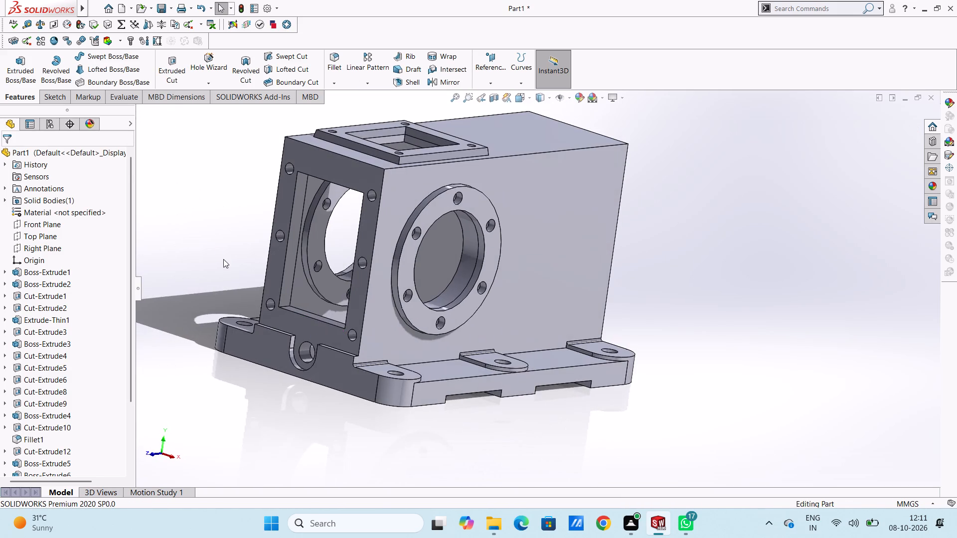
pyautogui.scroll(2, 254, 301)
pyautogui.moveTo(279, 354); pyautogui.dragTo(300, 344, button='middle')
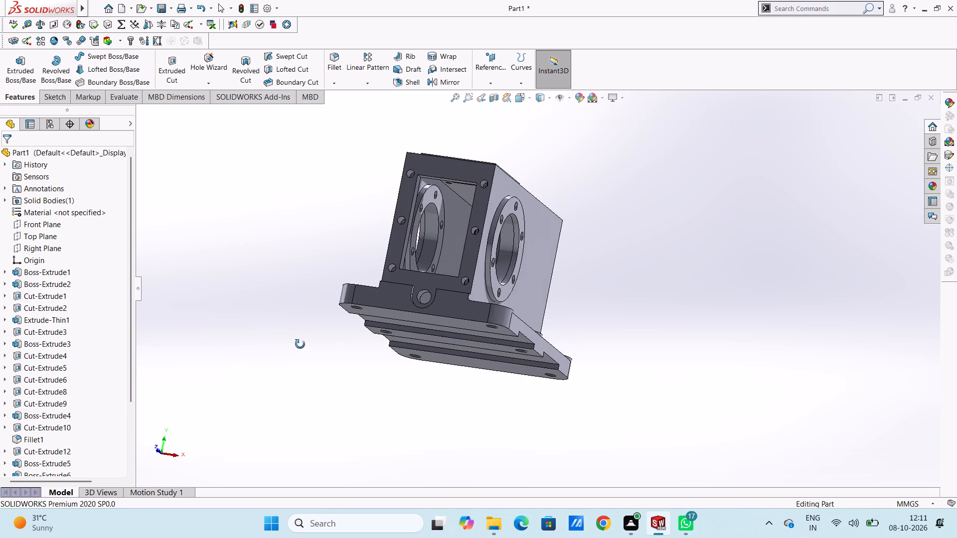
pyautogui.moveTo(300, 344); pyautogui.dragTo(283, 393, button='middle')
pyautogui.moveTo(282, 305); pyautogui.dragTo(251, 388, button='middle')
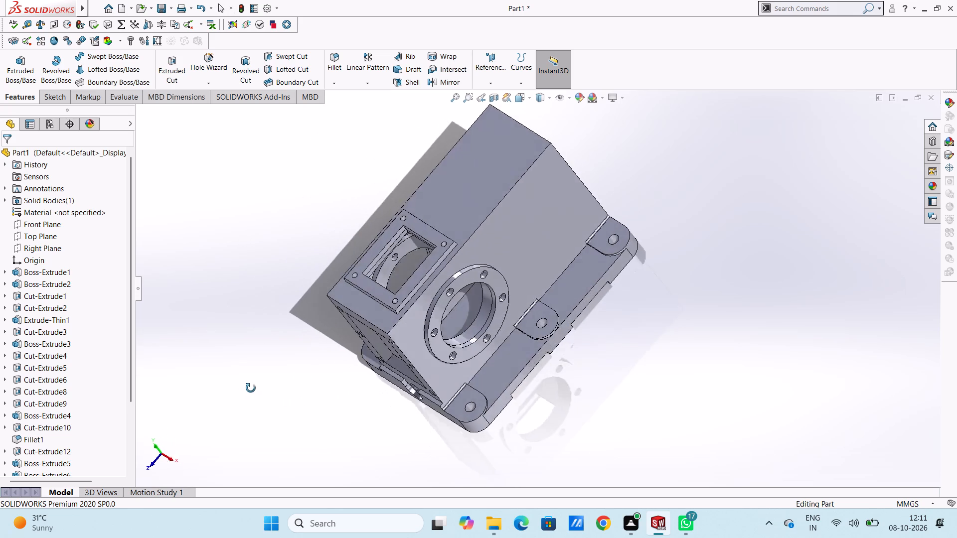
pyautogui.moveTo(251, 388); pyautogui.dragTo(244, 388, button='middle')
pyautogui.scroll(-3, 265, 375)
pyautogui.scroll(4, 477, 261)
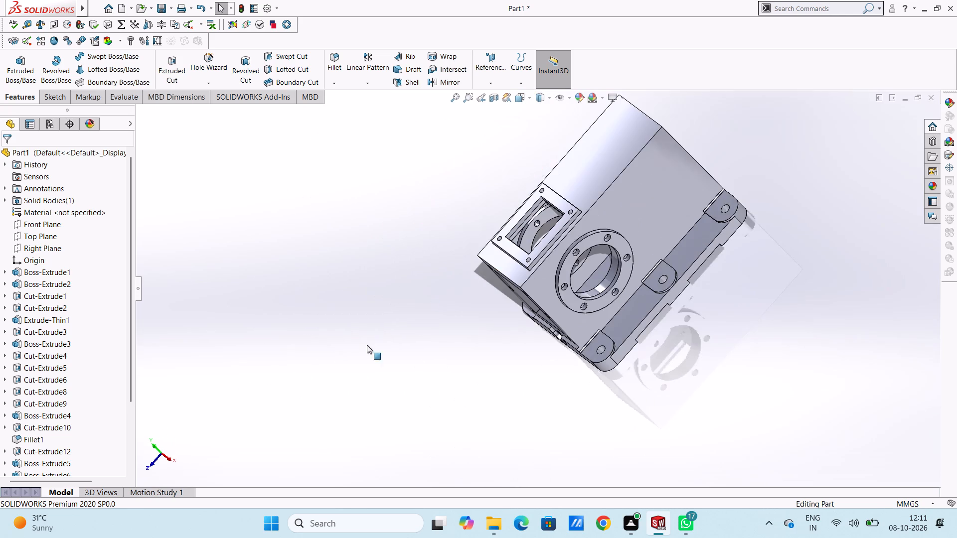
pyautogui.scroll(3, 520, 329)
pyautogui.scroll(-4, 599, 211)
pyautogui.moveTo(696, 259); pyautogui.dragTo(717, 244, button='middle')
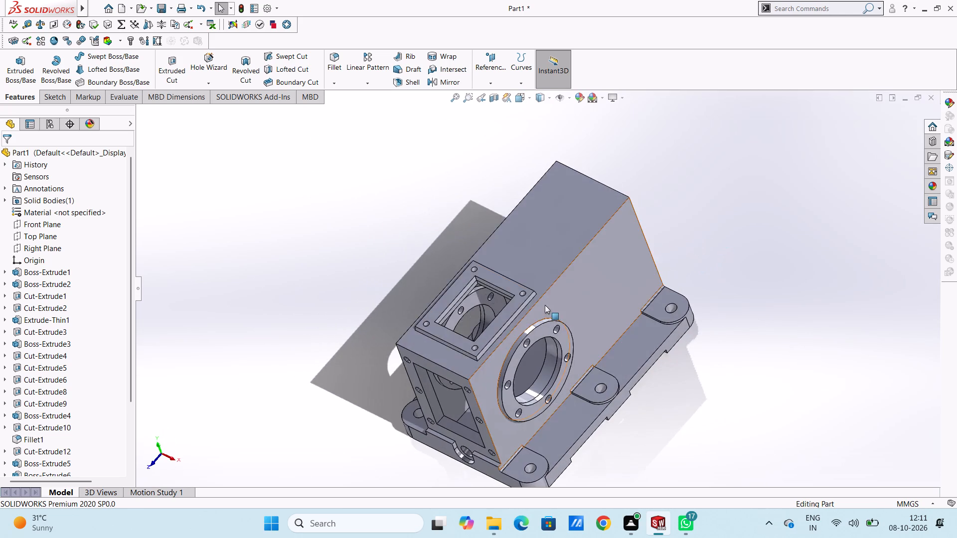
pyautogui.scroll(-9, 477, 294)
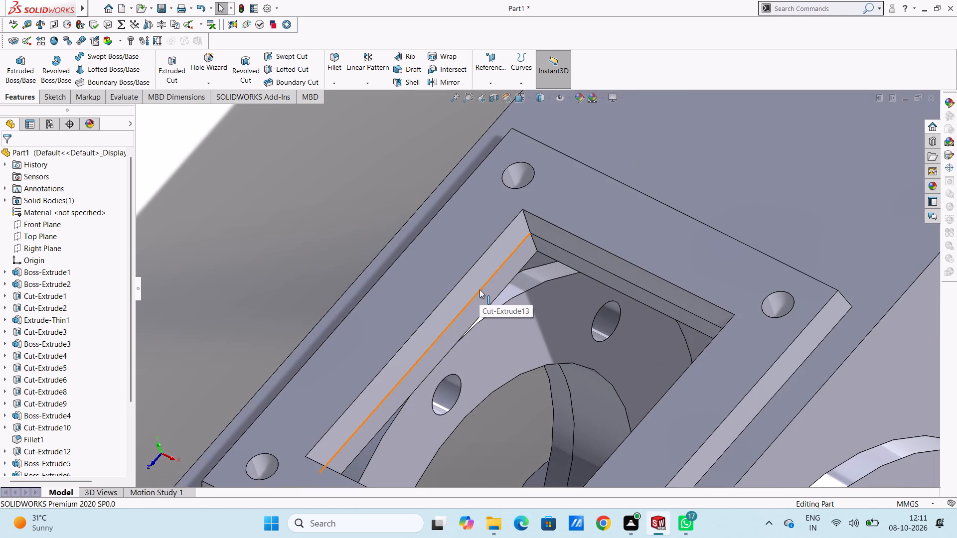
pyautogui.moveTo(269, 236); pyautogui.dragTo(279, 247, button='middle')
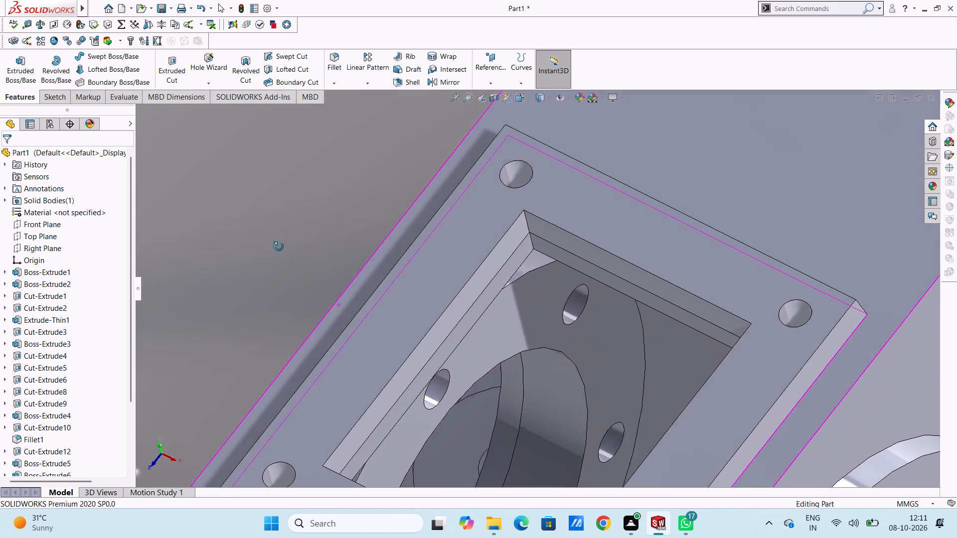
pyautogui.moveTo(279, 247); pyautogui.dragTo(311, 267, button='middle')
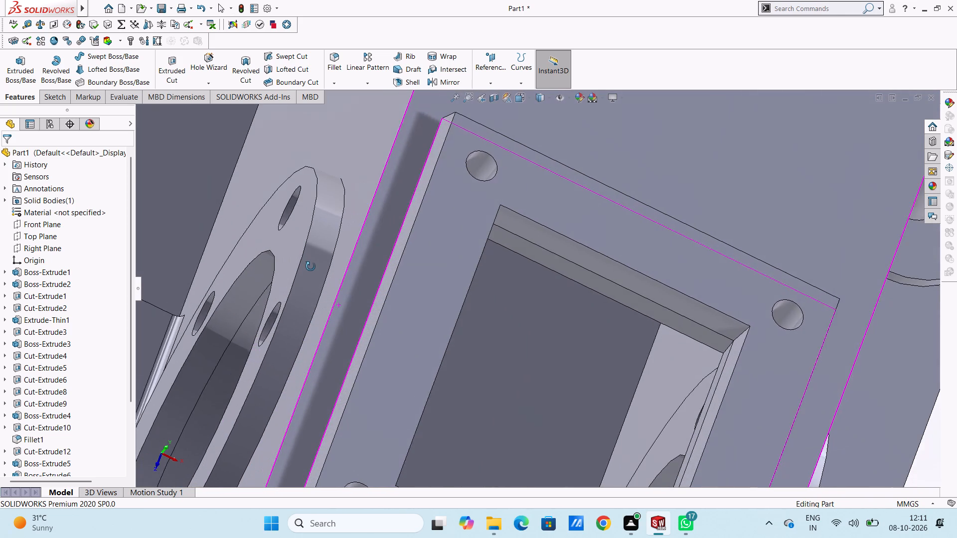
pyautogui.moveTo(311, 267); pyautogui.dragTo(282, 267, button='middle')
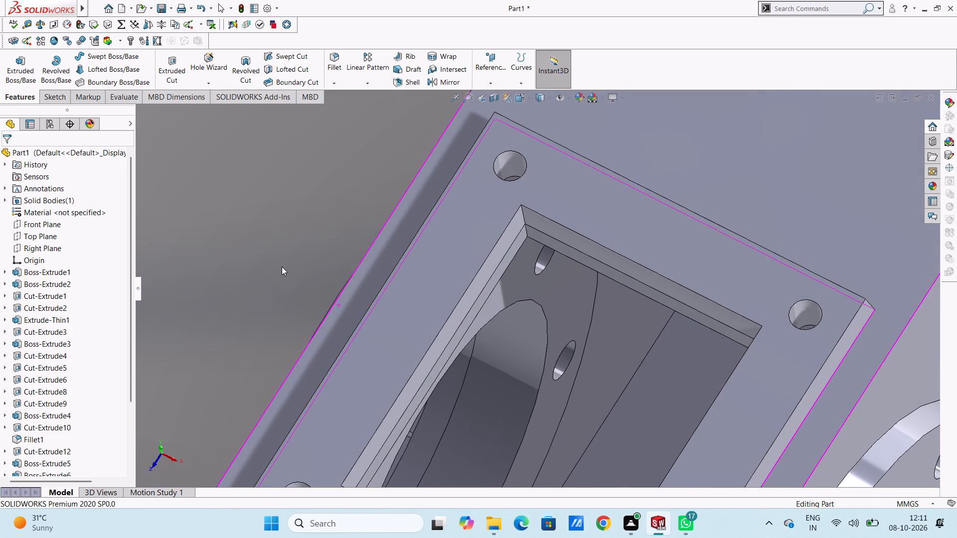
pyautogui.scroll(6, 328, 269)
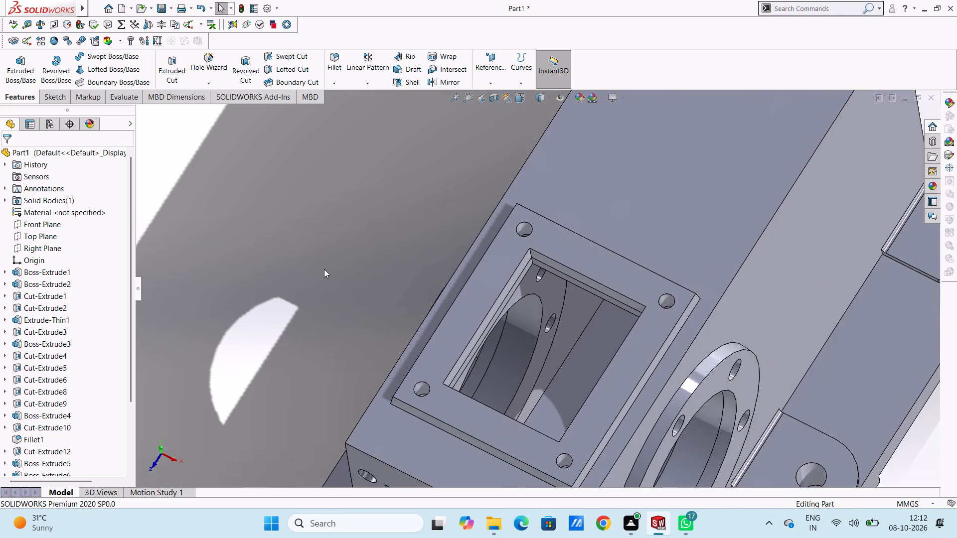
# Sketch a corner rectangle about 63 mm by 75 mm on the raised pad's top face, just outside the rectangular opening.
pyautogui.scroll(1, 324, 269)
pyautogui.hotkey('ctrl', '5')
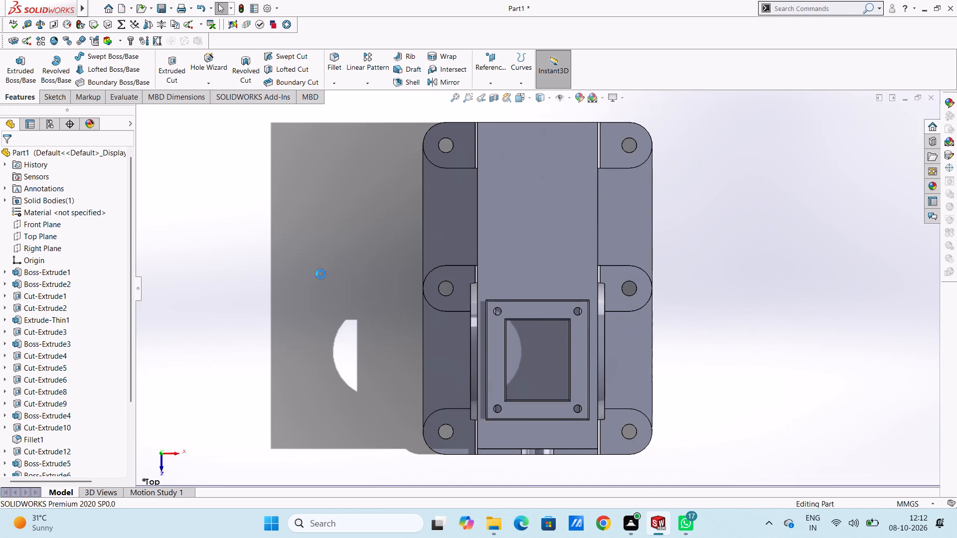
pyautogui.scroll(-1, 388, 283)
pyautogui.scroll(-3, 634, 360)
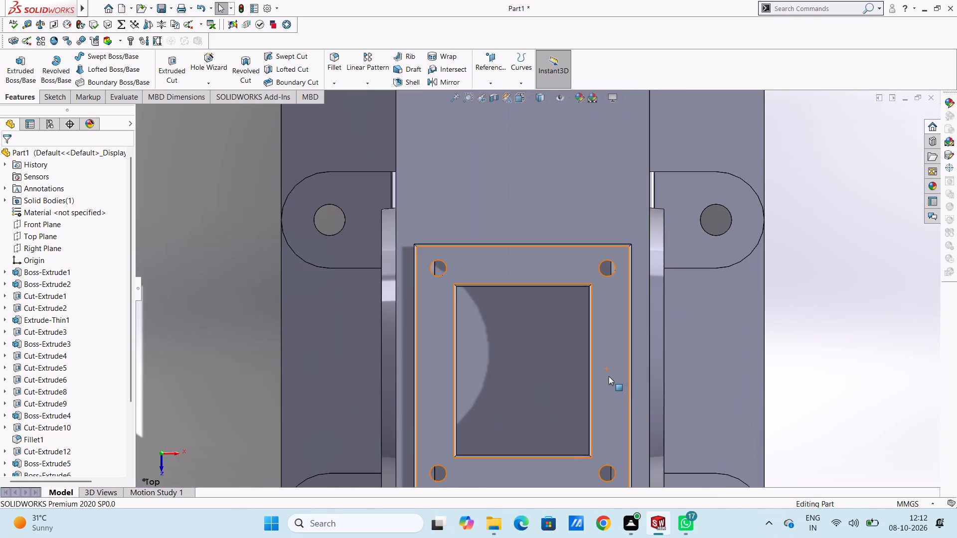
pyautogui.click(606, 369)
pyautogui.click(648, 341)
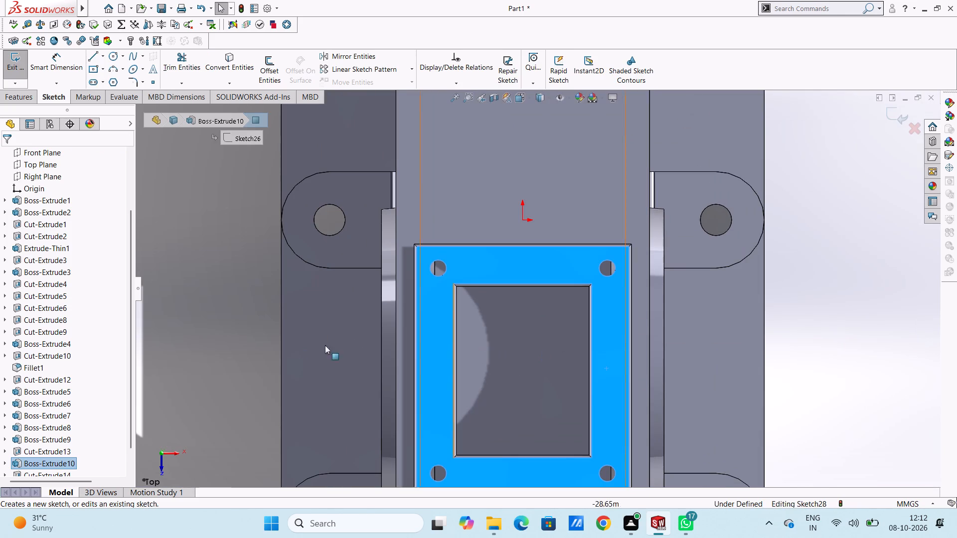
pyautogui.click(219, 315)
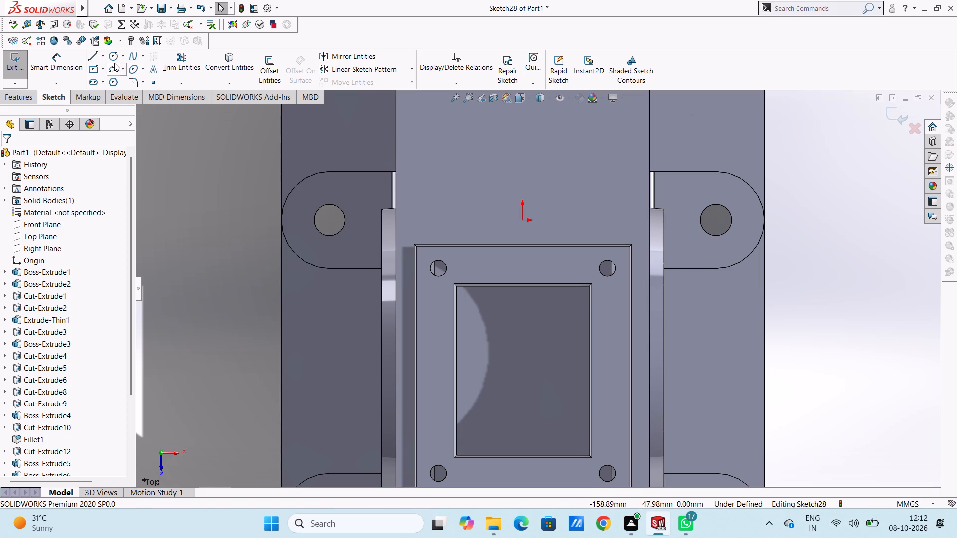
pyautogui.click(105, 68)
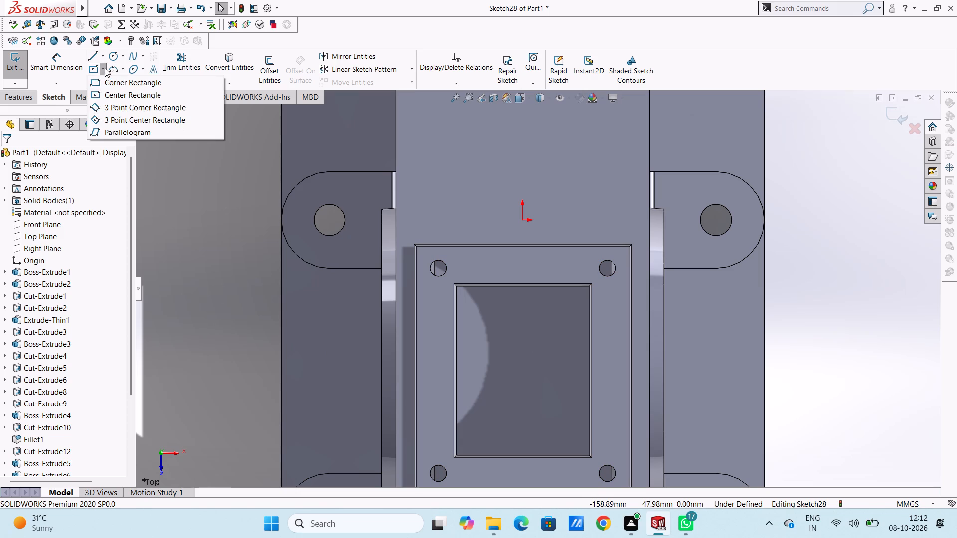
pyautogui.click(98, 83)
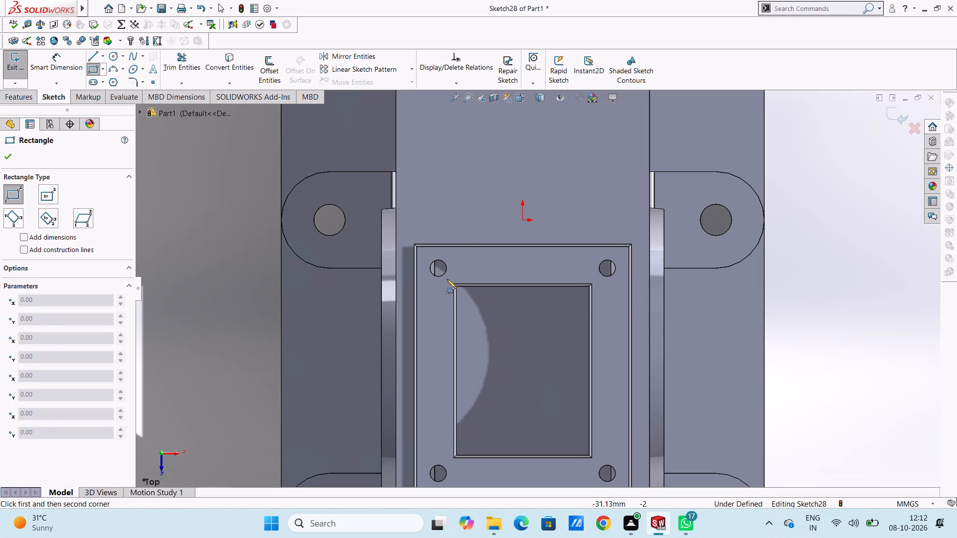
pyautogui.click(447, 279)
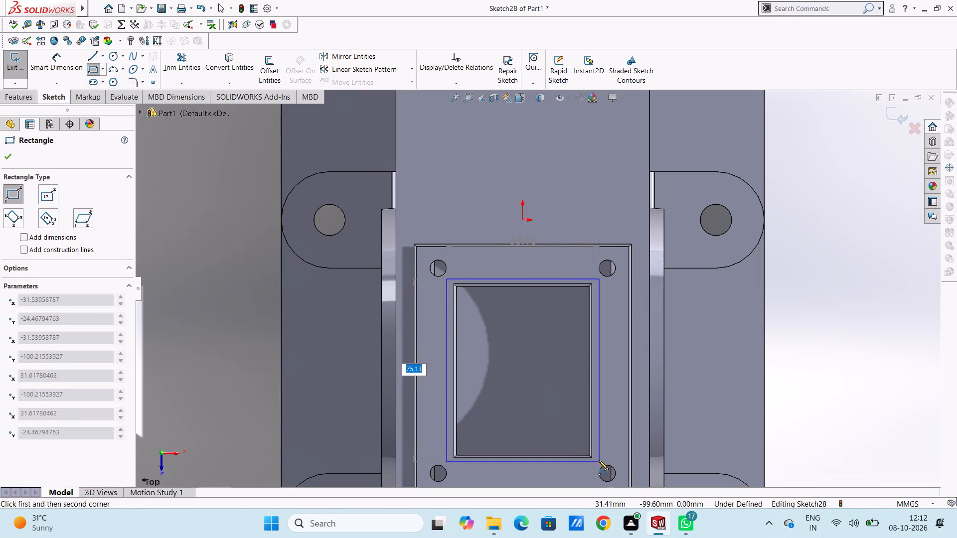
pyautogui.click(598, 461)
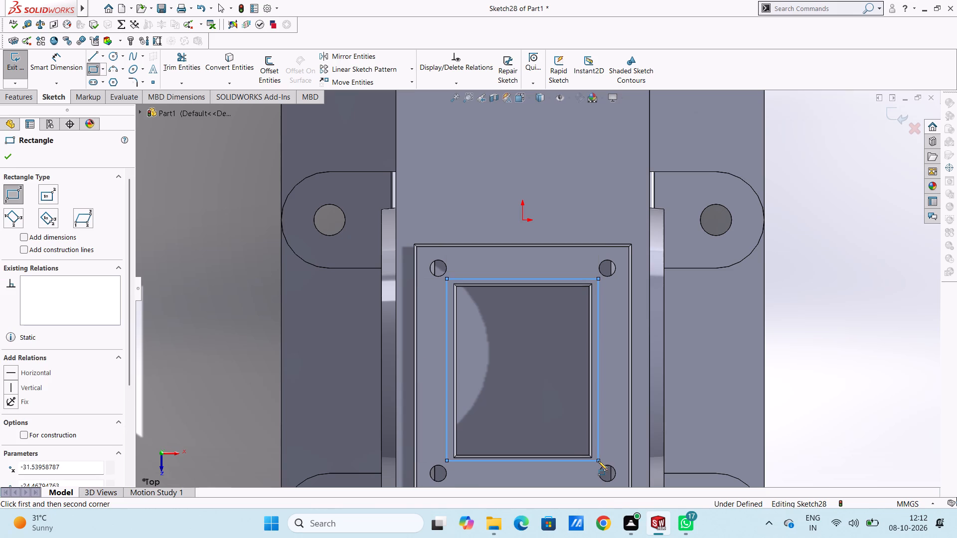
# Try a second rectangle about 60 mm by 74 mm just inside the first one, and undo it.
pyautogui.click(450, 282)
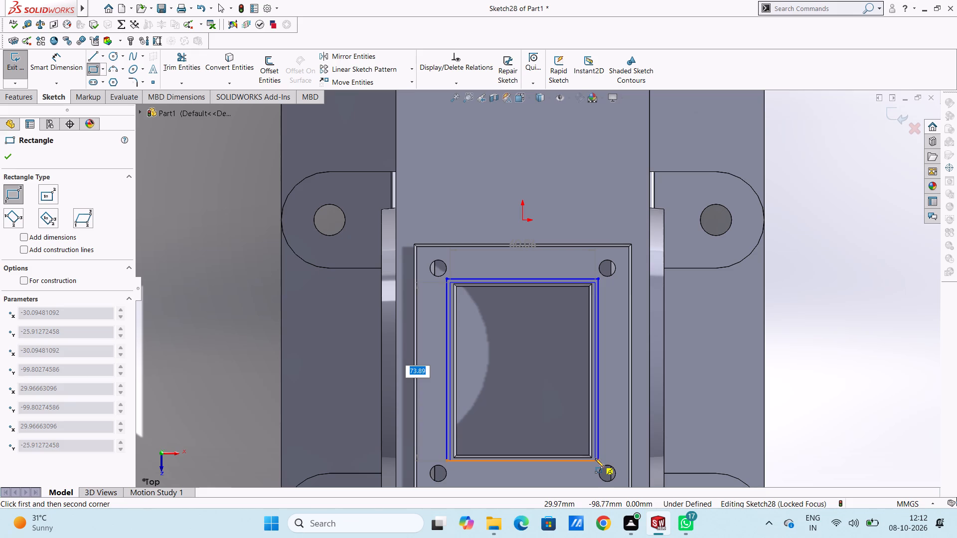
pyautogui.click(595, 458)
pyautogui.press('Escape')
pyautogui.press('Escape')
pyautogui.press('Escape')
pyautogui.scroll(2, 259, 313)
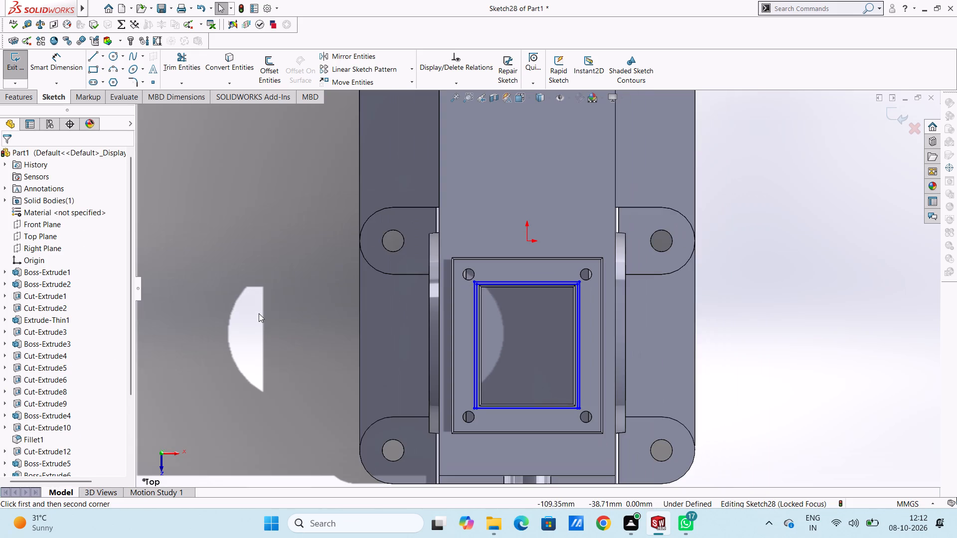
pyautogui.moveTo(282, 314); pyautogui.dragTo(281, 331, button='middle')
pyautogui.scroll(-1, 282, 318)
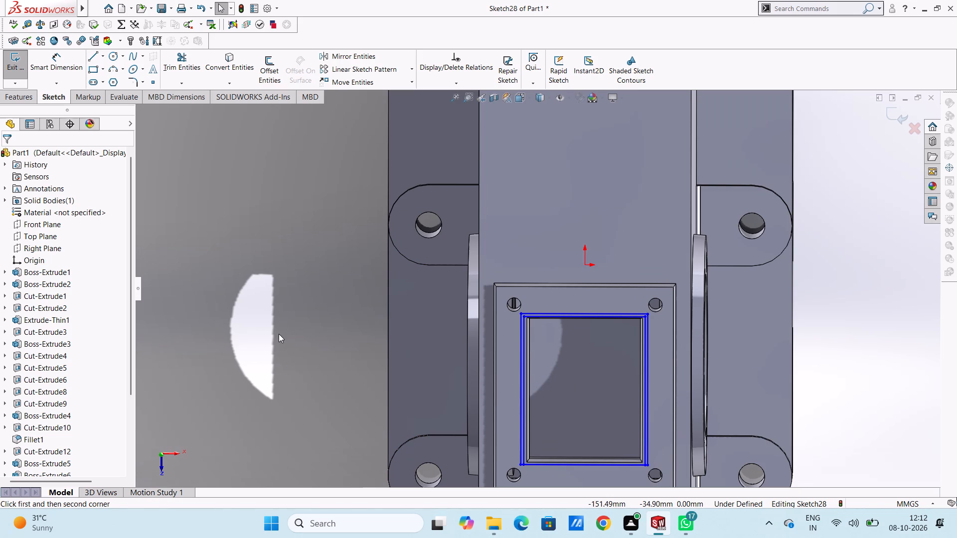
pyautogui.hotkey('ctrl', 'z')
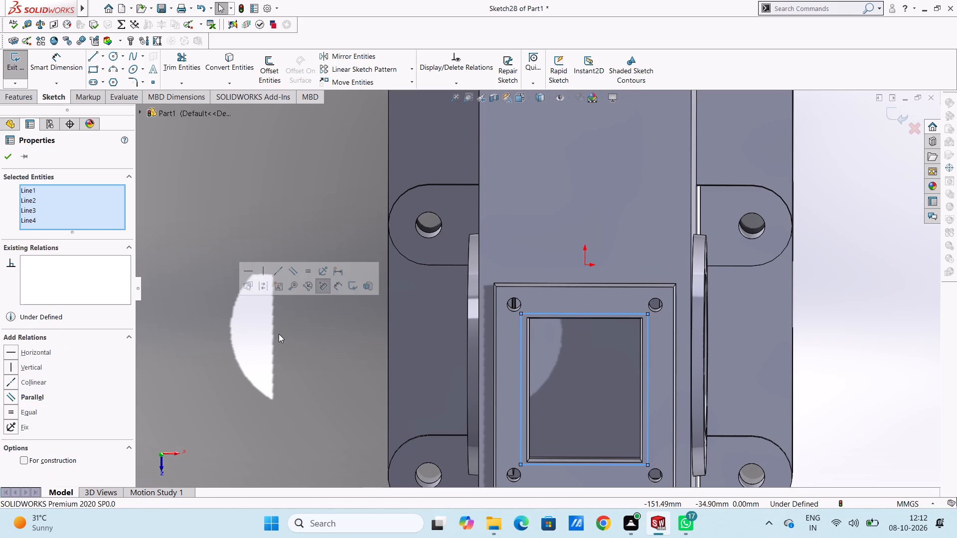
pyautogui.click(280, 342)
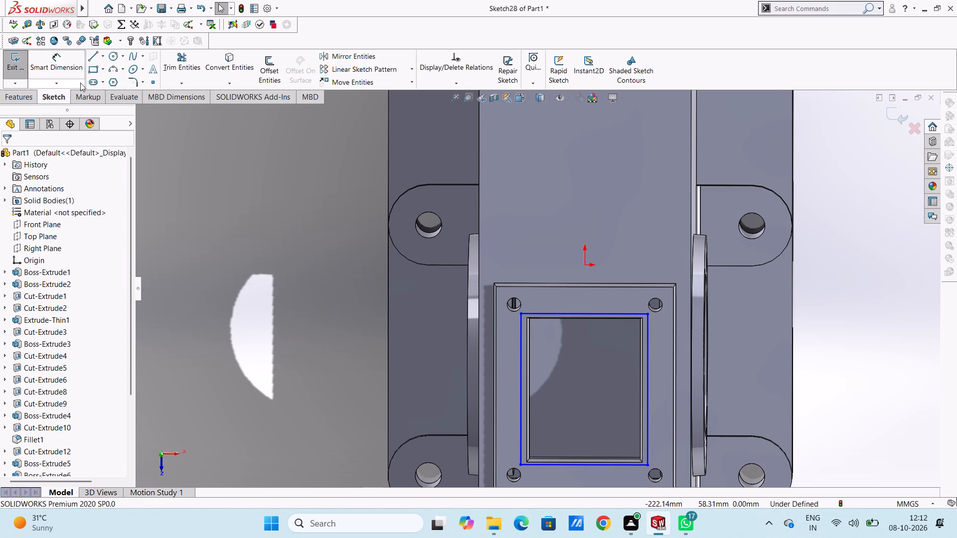
# Boss-extrude the rectangle as a blind 12 mm extrusion in the reversed direction, into the housing, merged to fill the opening.
pyautogui.click(25, 97)
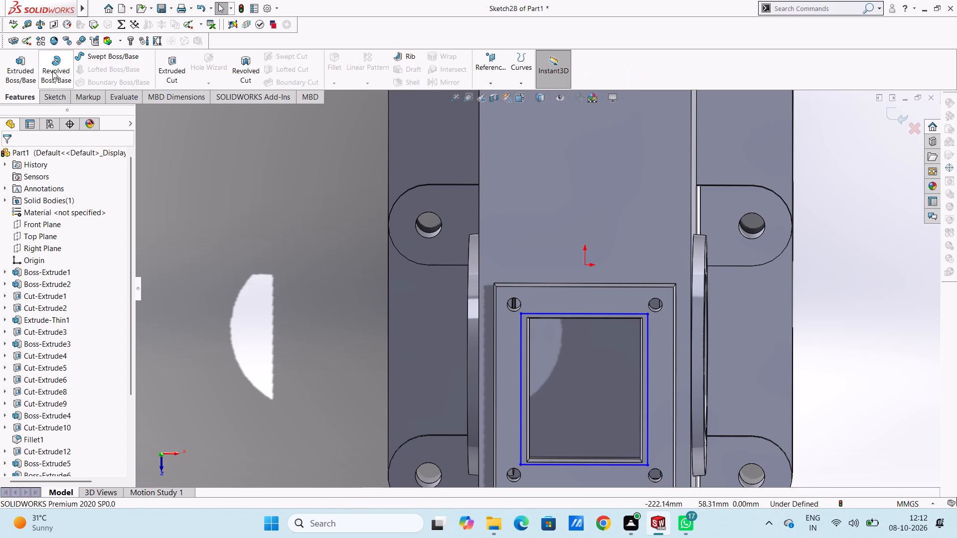
pyautogui.click(22, 66)
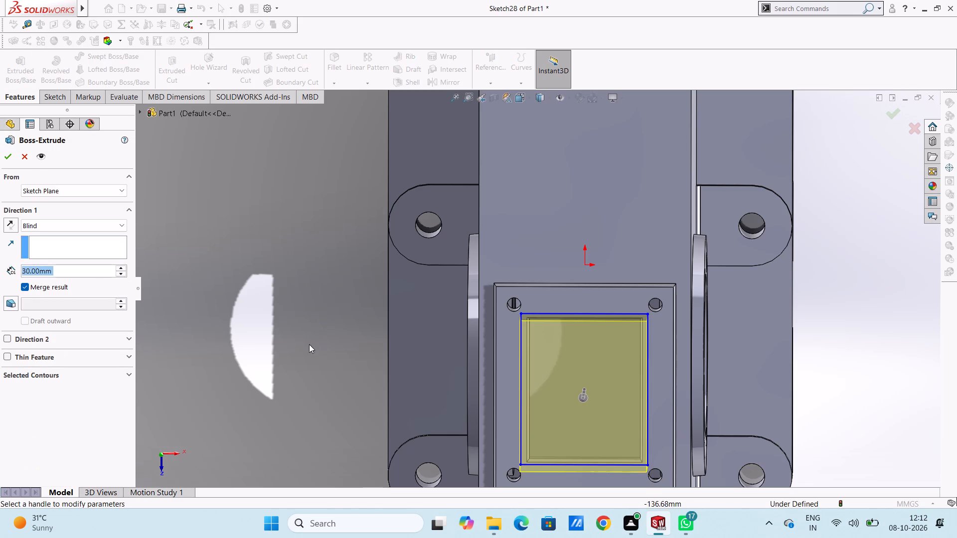
pyautogui.moveTo(309, 344); pyautogui.dragTo(279, 309, button='middle')
pyautogui.scroll(1, 278, 308)
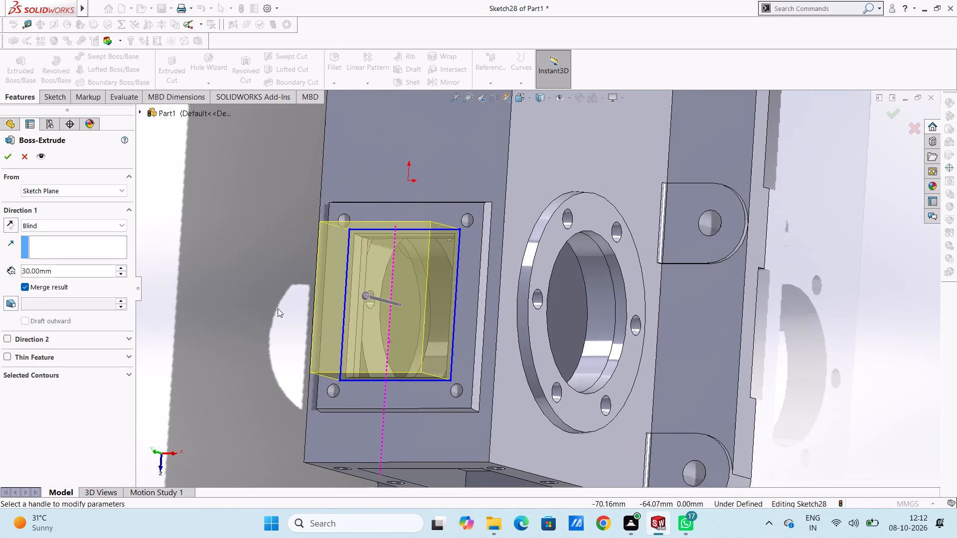
pyautogui.scroll(2, 278, 308)
pyautogui.moveTo(316, 320); pyautogui.dragTo(242, 318, button='middle')
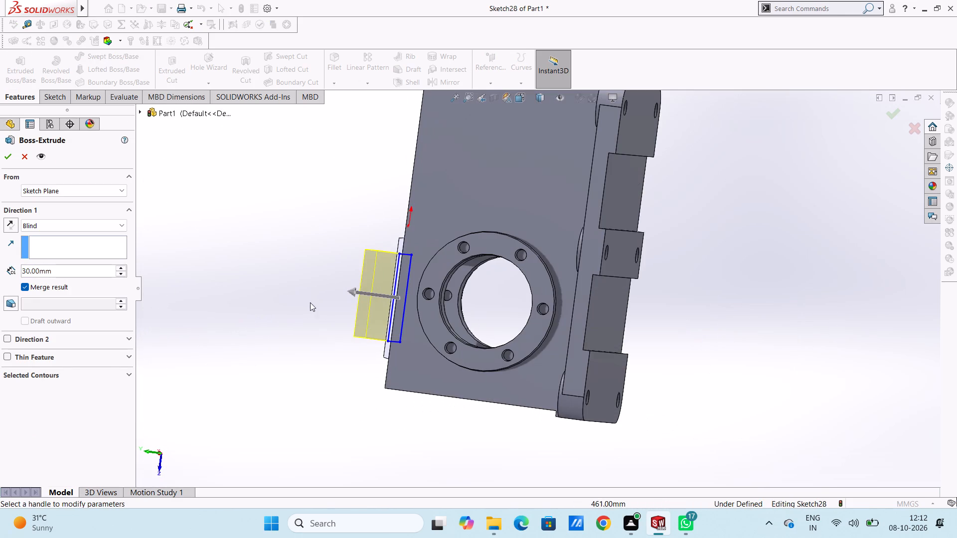
pyautogui.scroll(-3, 492, 301)
pyautogui.moveTo(501, 299); pyautogui.dragTo(467, 302, button='middle')
pyautogui.moveTo(468, 302); pyautogui.dragTo(469, 302, button='middle')
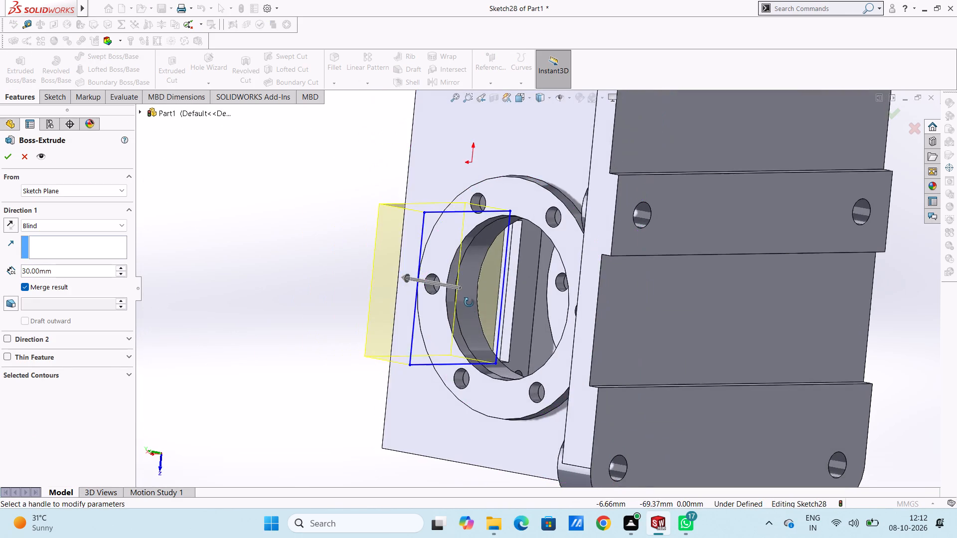
pyautogui.moveTo(469, 302); pyautogui.dragTo(474, 303, button='middle')
pyautogui.scroll(-4, 548, 265)
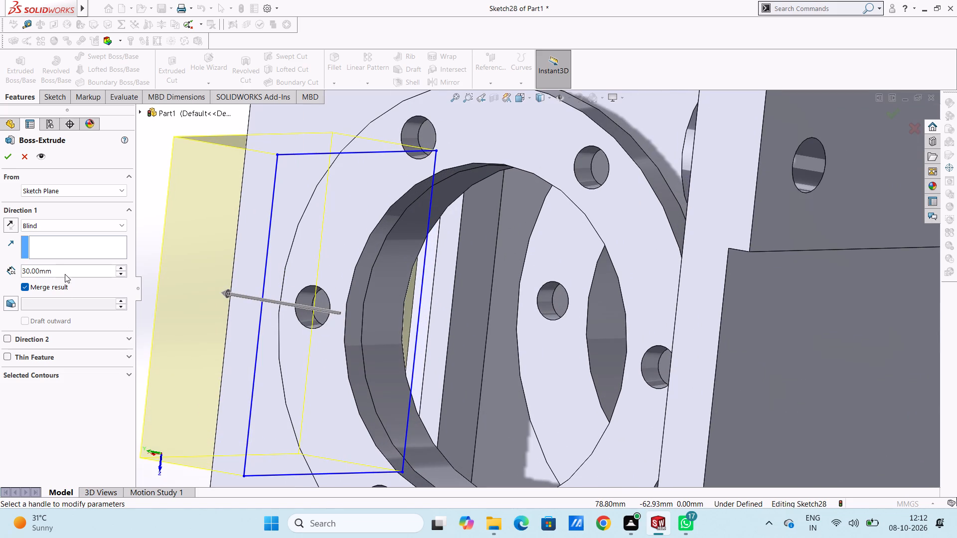
pyautogui.doubleClick(66, 270)
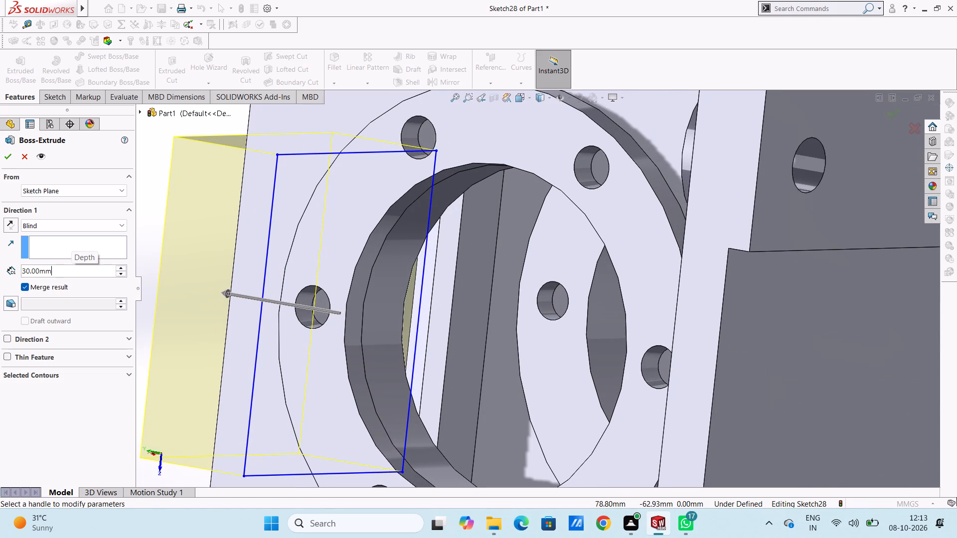
pyautogui.doubleClick(63, 271)
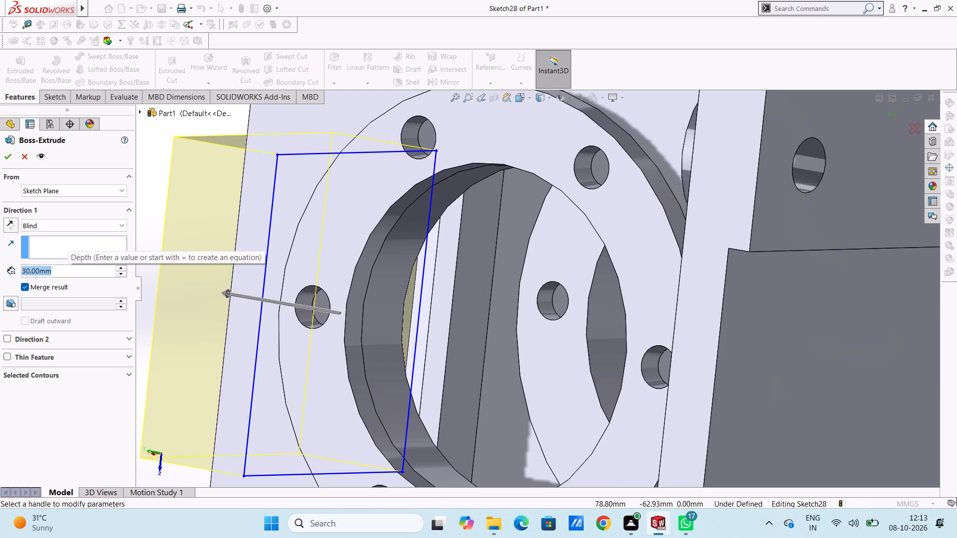
pyautogui.write('12')
pyautogui.press('Return')
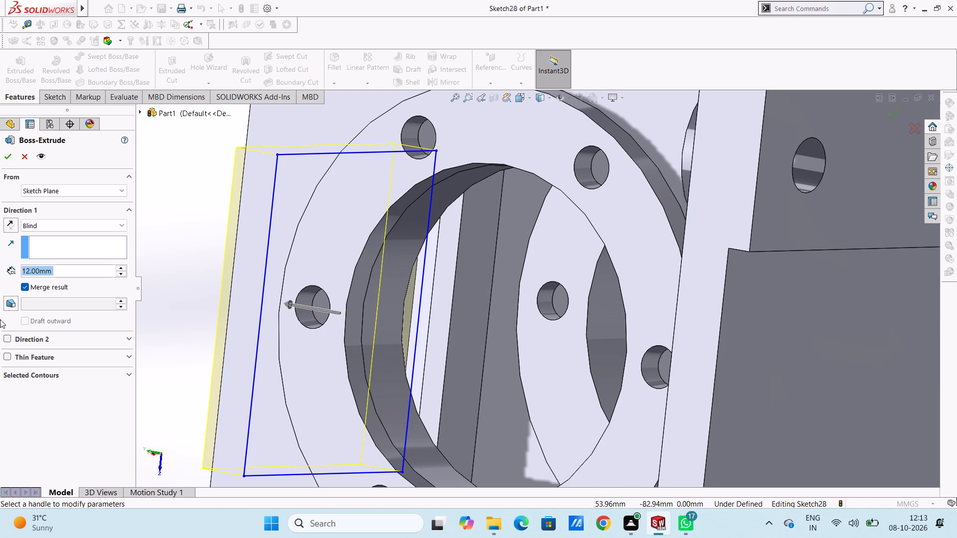
pyautogui.click(8, 222)
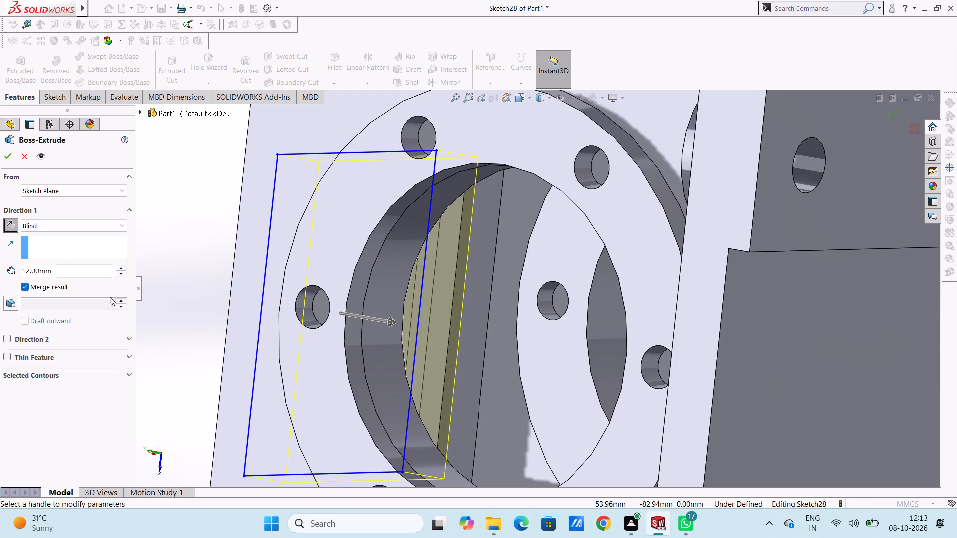
pyautogui.moveTo(417, 373); pyautogui.dragTo(455, 411, button='middle')
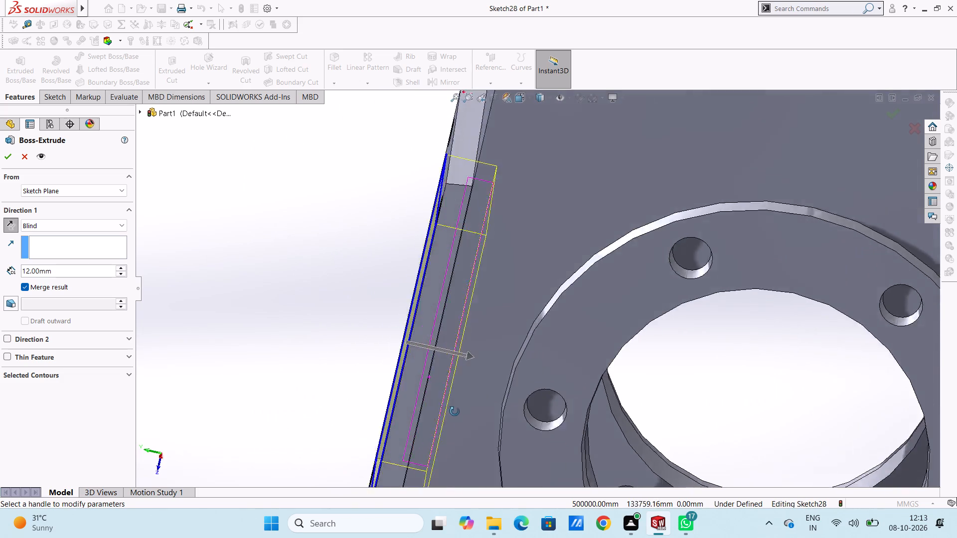
pyautogui.moveTo(455, 411); pyautogui.dragTo(474, 422, button='middle')
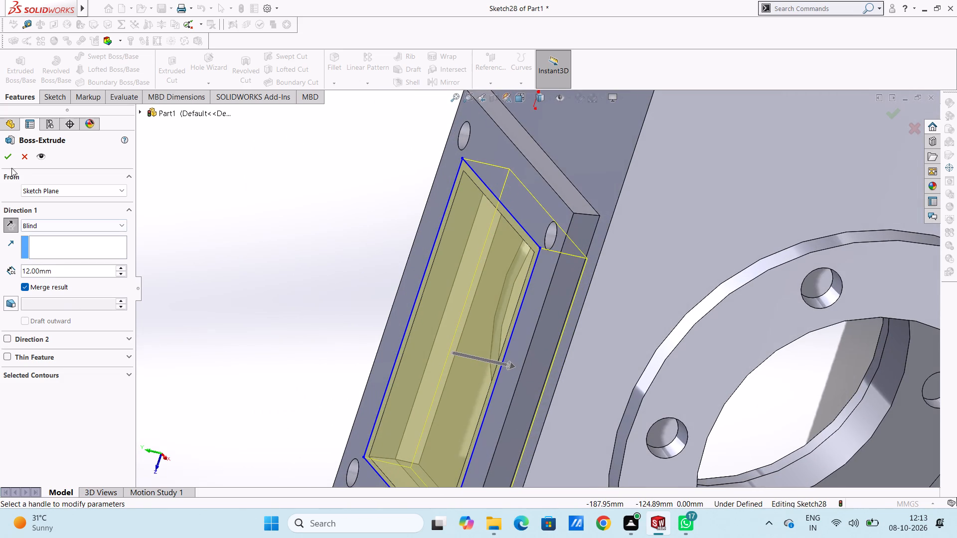
pyautogui.click(8, 157)
pyautogui.click(281, 316)
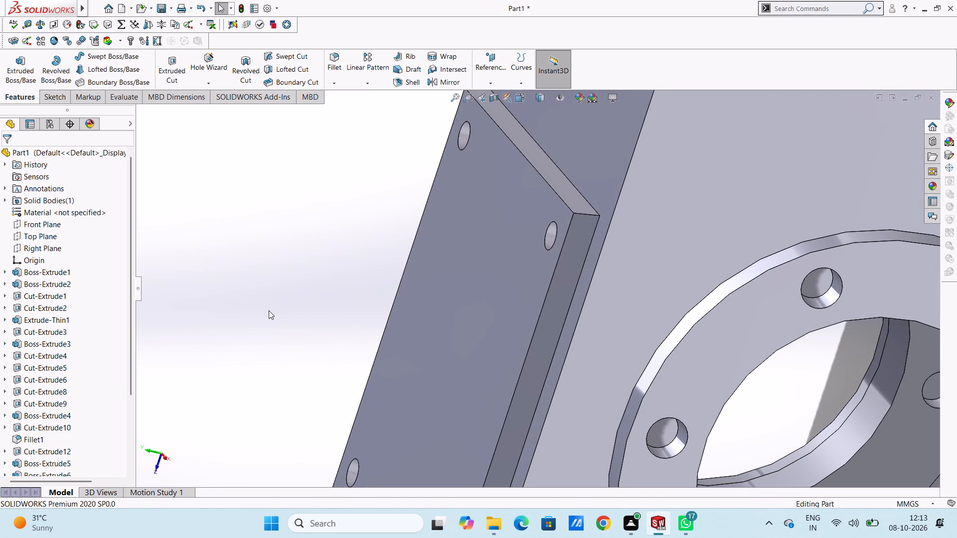
# Start a sketch on the filled pad's top face and draw a corner rectangle centred roughly between the four corner holes.
pyautogui.hotkey('ctrl', '4')
pyautogui.hotkey('ctrl', '5')
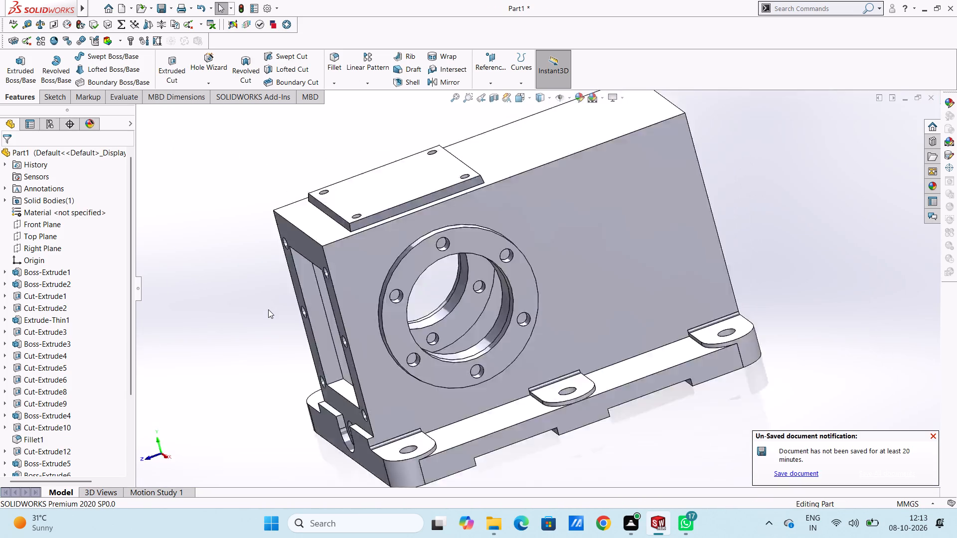
pyautogui.scroll(-3, 575, 419)
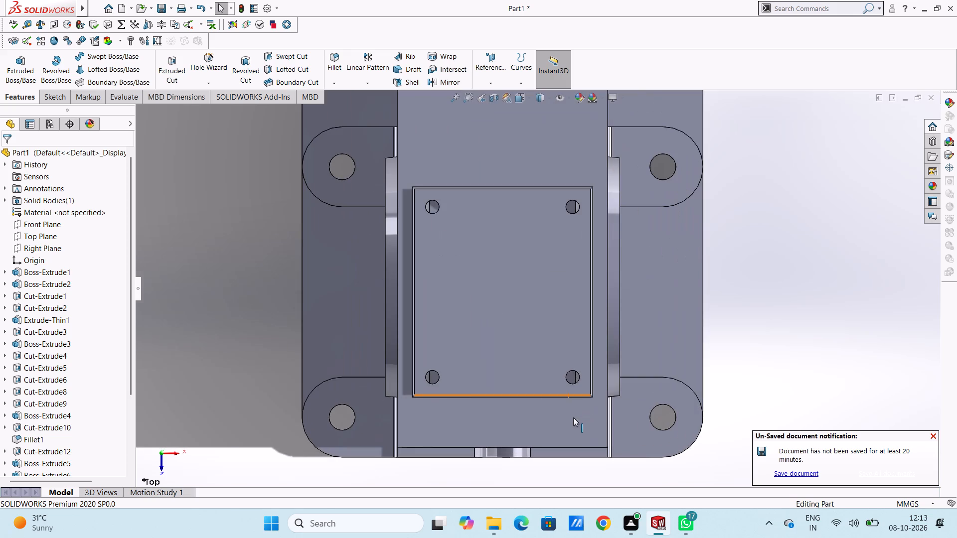
pyautogui.click(509, 311)
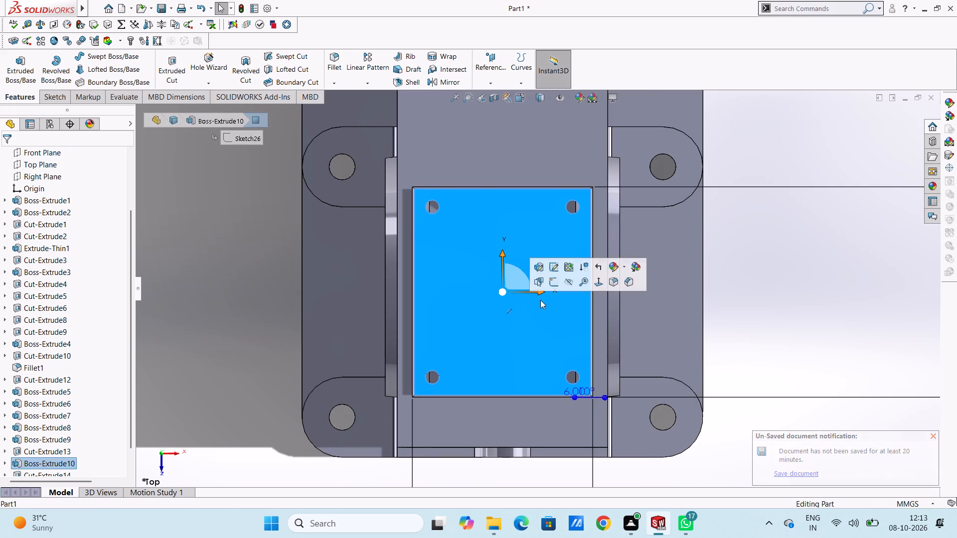
pyautogui.click(550, 280)
pyautogui.click(228, 311)
pyautogui.middleClick(255, 309)
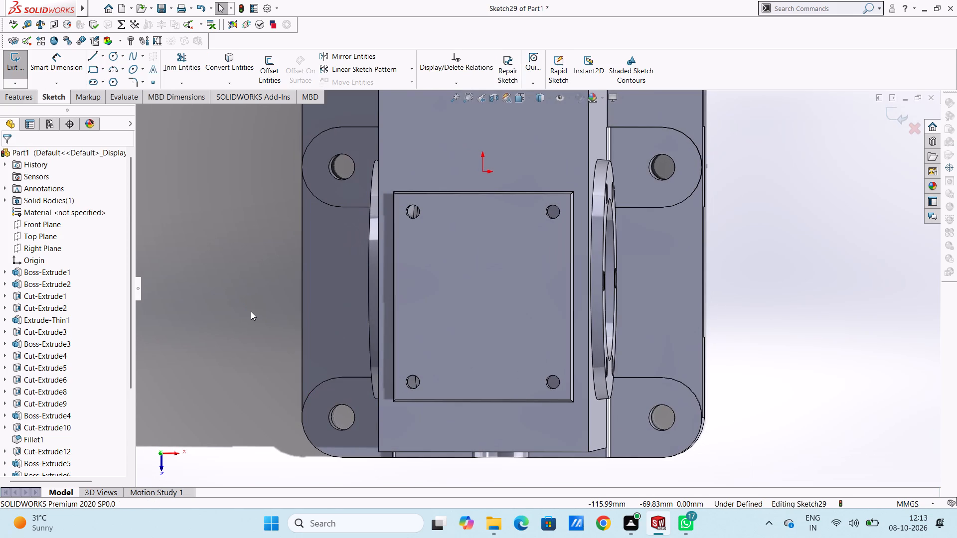
pyautogui.hotkey('ctrl', '5')
pyautogui.scroll(-1, 619, 455)
pyautogui.scroll(-1, 595, 406)
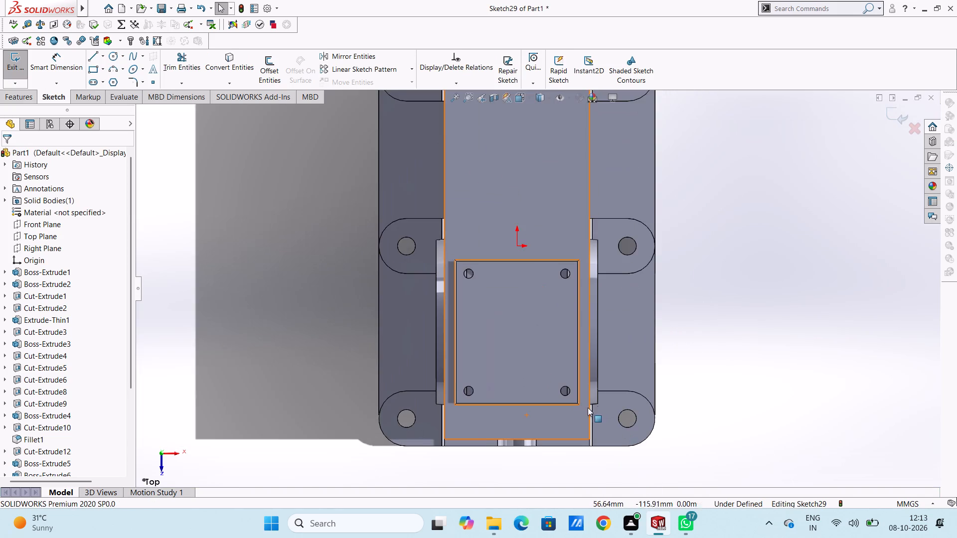
pyautogui.scroll(-1, 588, 407)
pyautogui.click(94, 69)
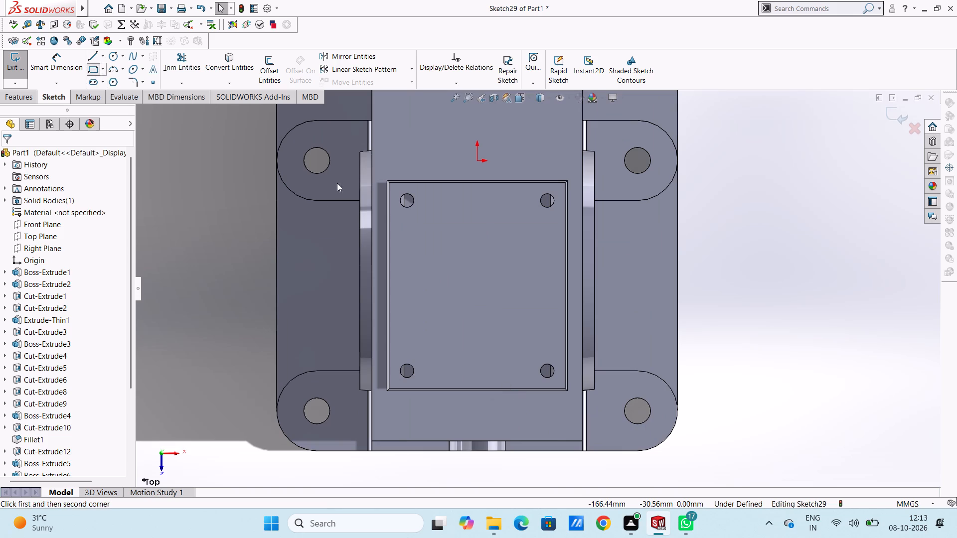
pyautogui.click(426, 222)
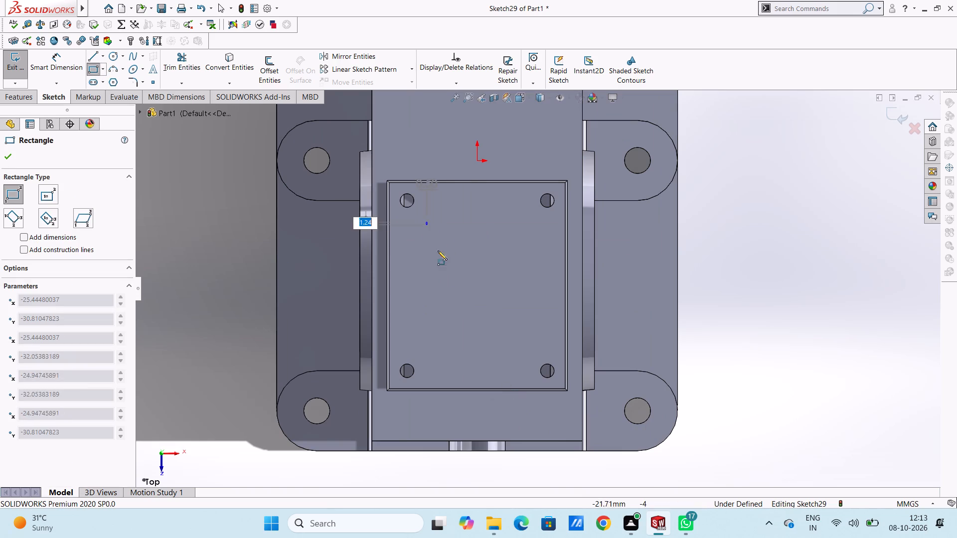
pyautogui.click(528, 362)
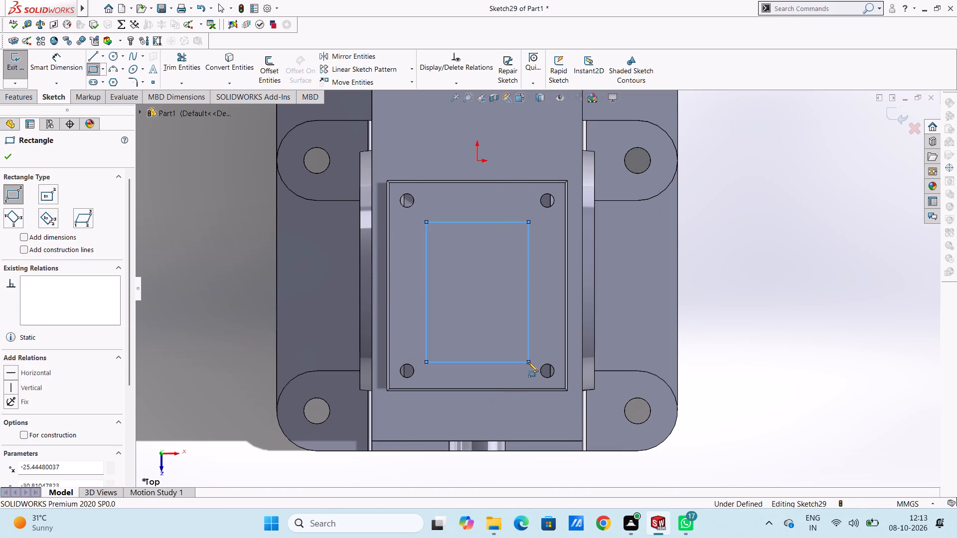
pyautogui.press('Escape')
pyautogui.press('Escape')
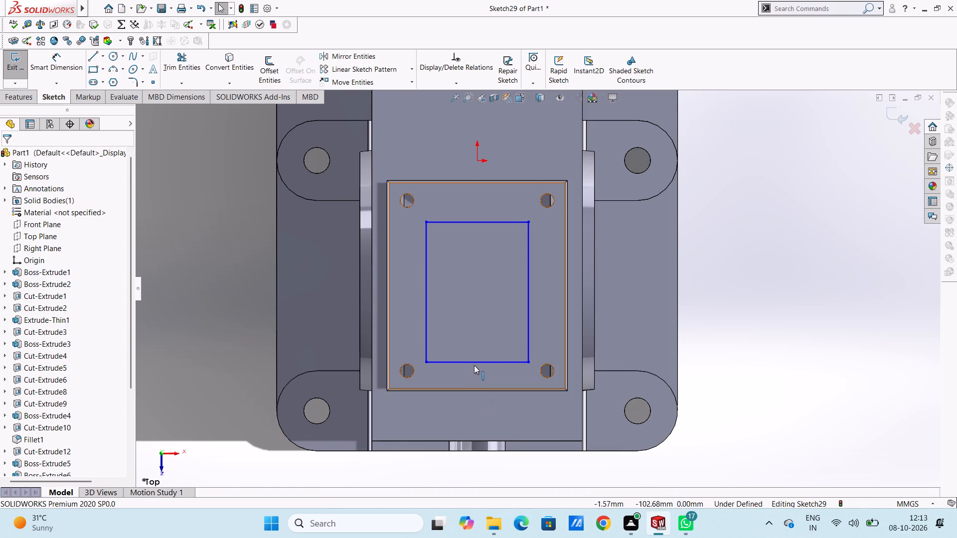
# Add a vertical relation between the midpoints of the rectangle's lower edge and the base's slotted front edge.
pyautogui.click(477, 360)
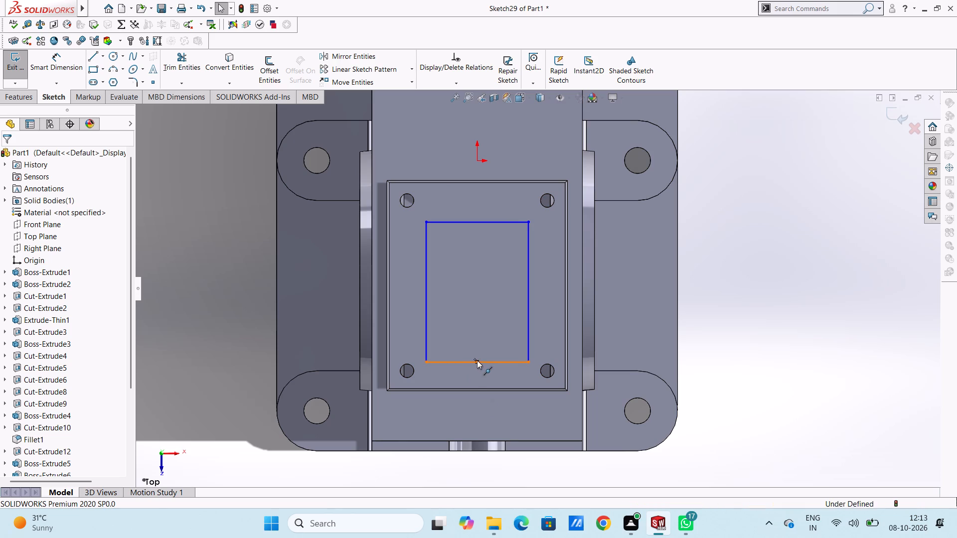
pyautogui.click(477, 451)
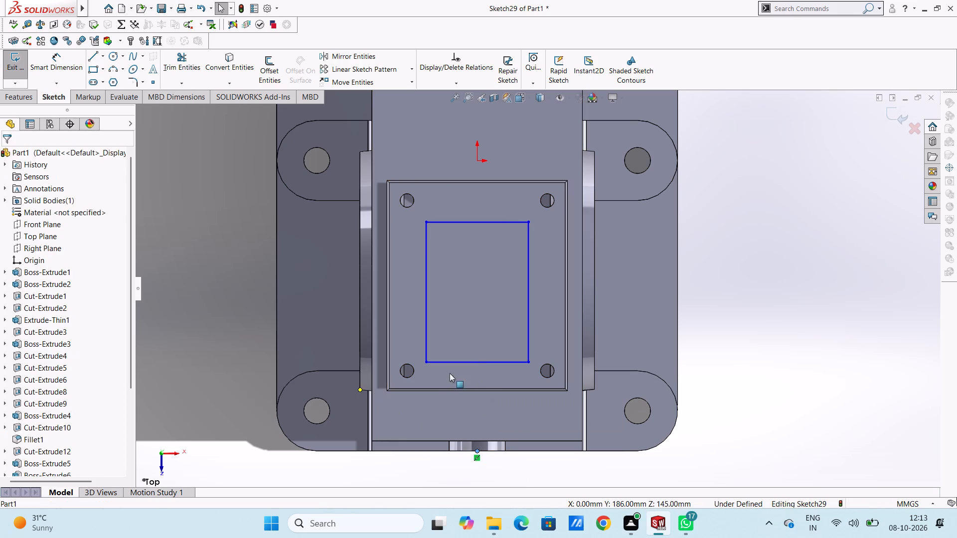
pyautogui.keyDown('ctrl'); pyautogui.click(477, 362); pyautogui.keyUp('ctrl')
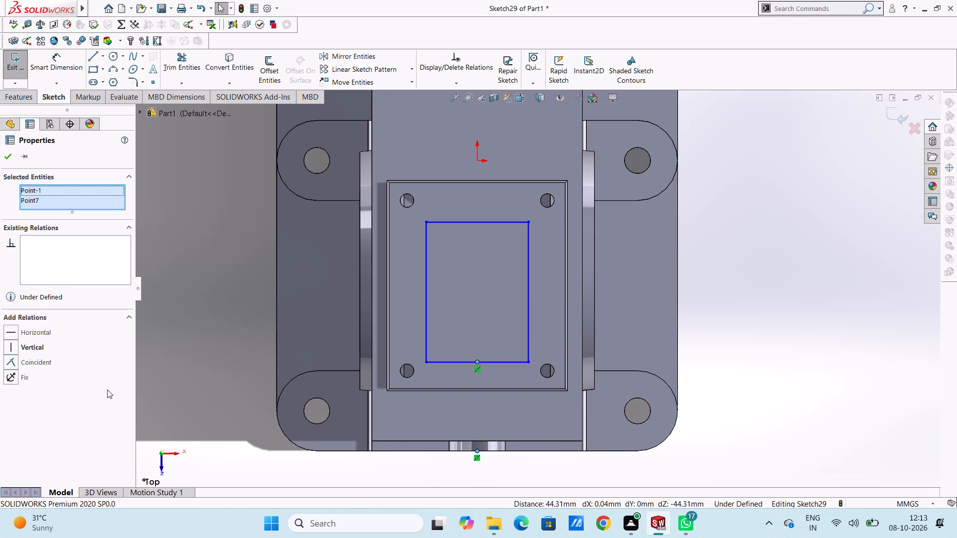
pyautogui.click(12, 349)
pyautogui.click(197, 343)
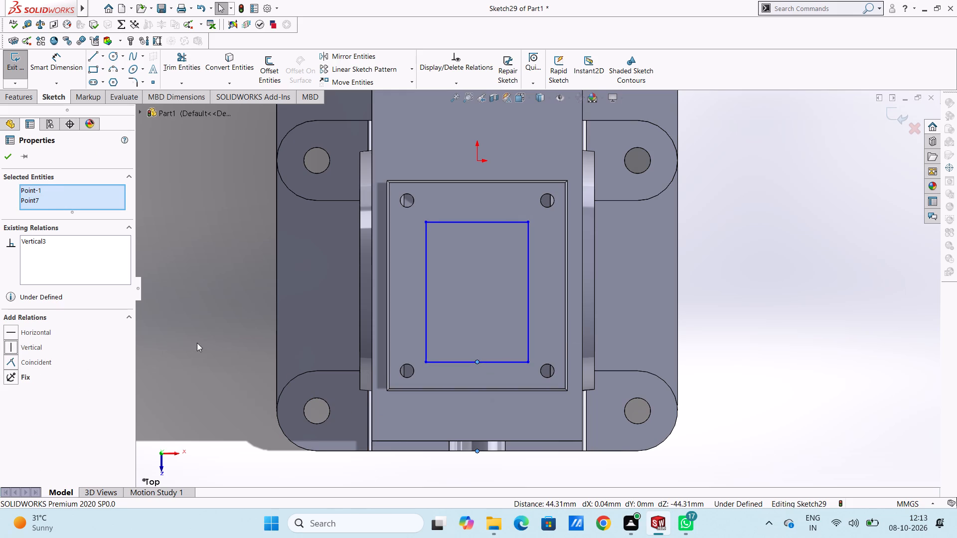
# Add a horizontal relation between the midpoints of the rectangle's long side and the base's straight outer edge on the same side.
pyautogui.click(528, 291)
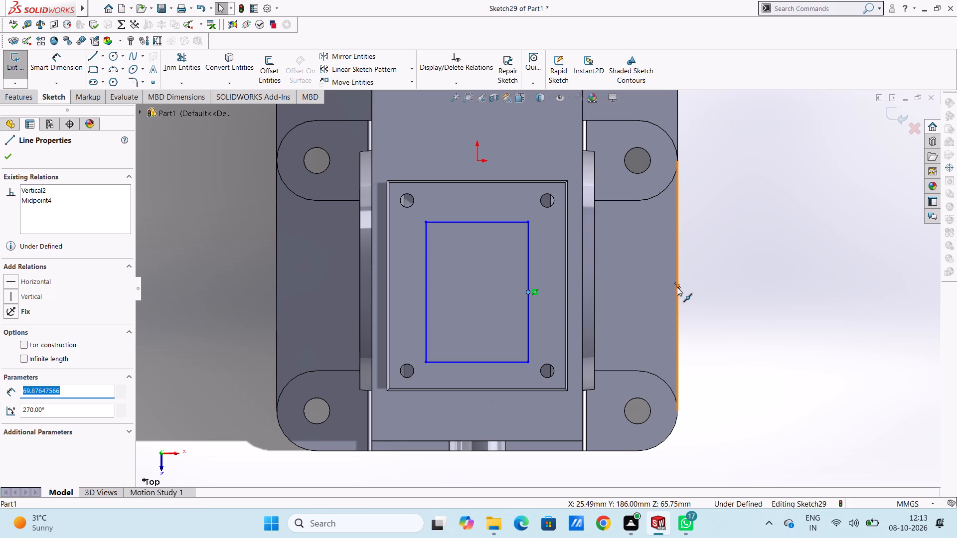
pyautogui.keyDown('ctrl'); pyautogui.click(676, 285); pyautogui.keyUp('ctrl')
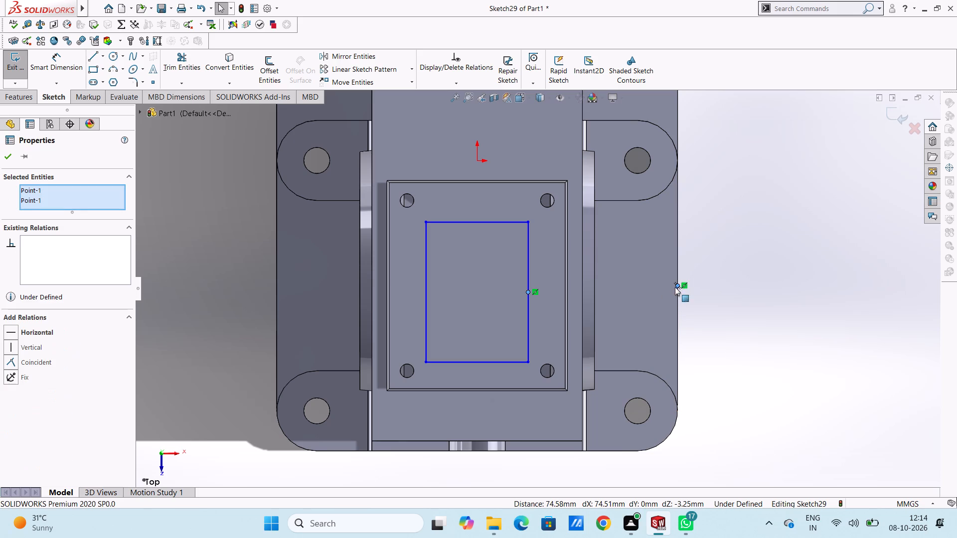
pyautogui.click(14, 332)
pyautogui.click(219, 341)
# Dimension the rectangle's long side at 105 mm.
pyautogui.scroll(4, 219, 341)
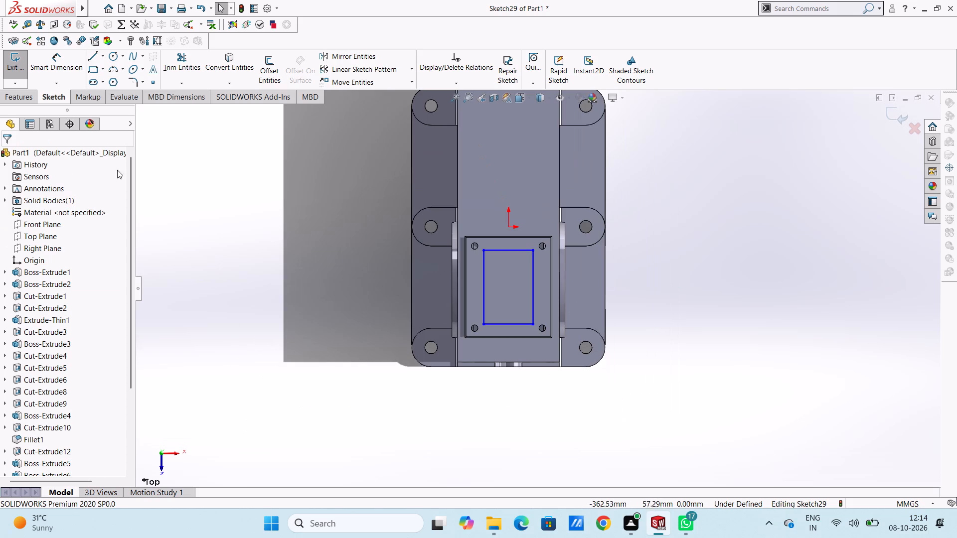
pyautogui.click(69, 67)
pyautogui.scroll(-1, 506, 273)
pyautogui.click(480, 292)
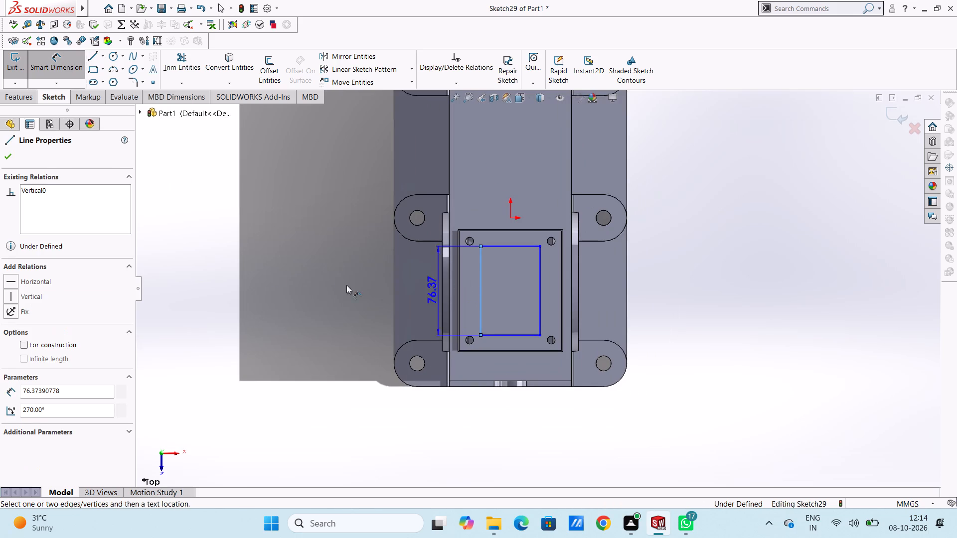
pyautogui.click(208, 269)
pyautogui.write('105')
pyautogui.press('Return')
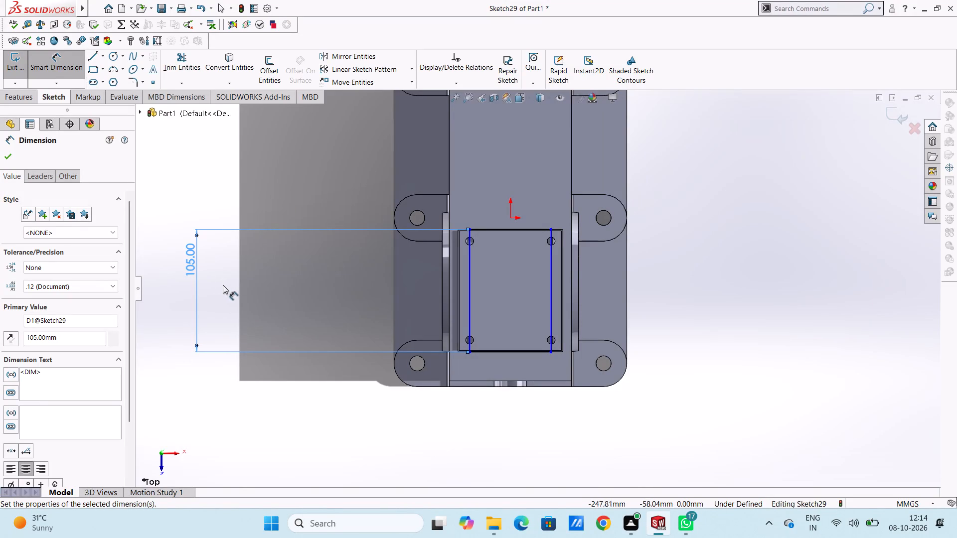
pyautogui.press('Escape')
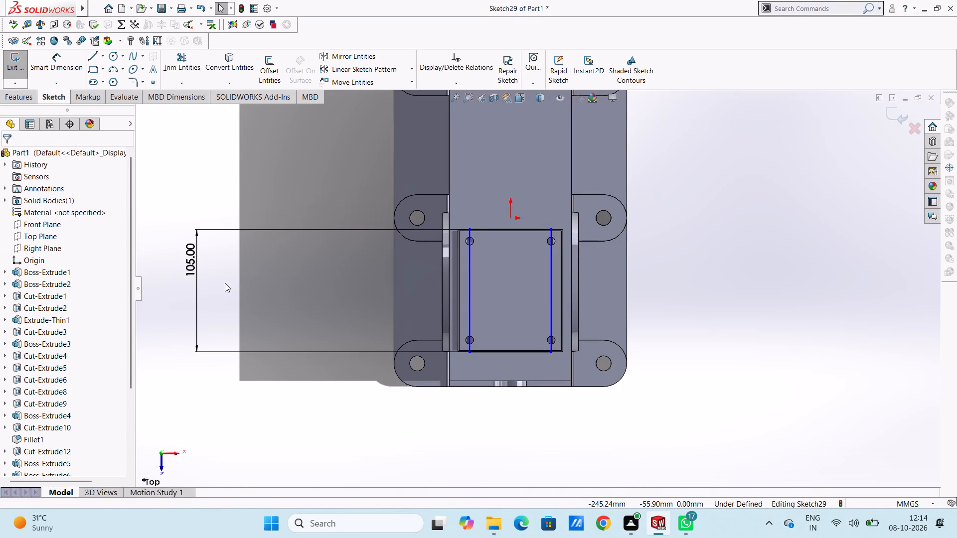
# Set the rectangle's long-side dimension to 70 mm.
pyautogui.doubleClick(197, 261)
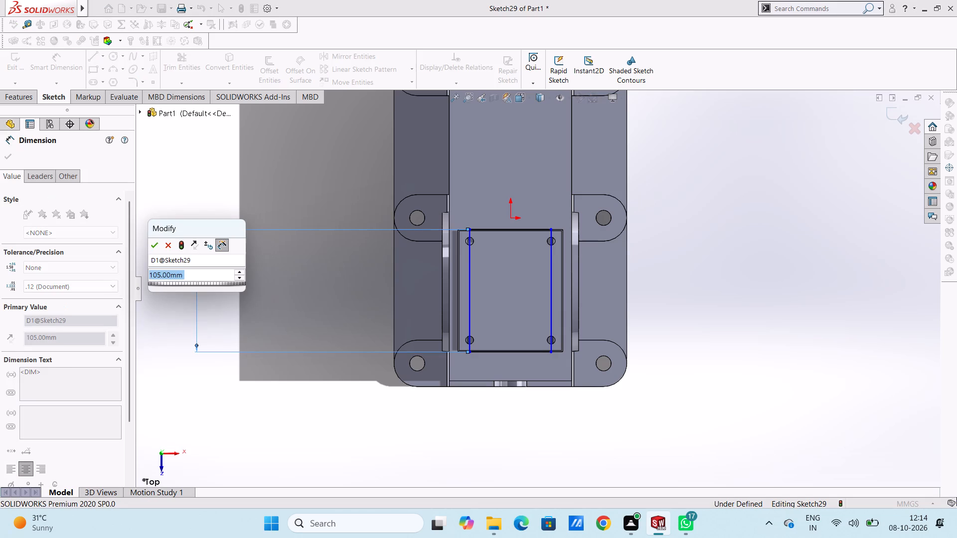
pyautogui.write('70')
pyautogui.press('Return')
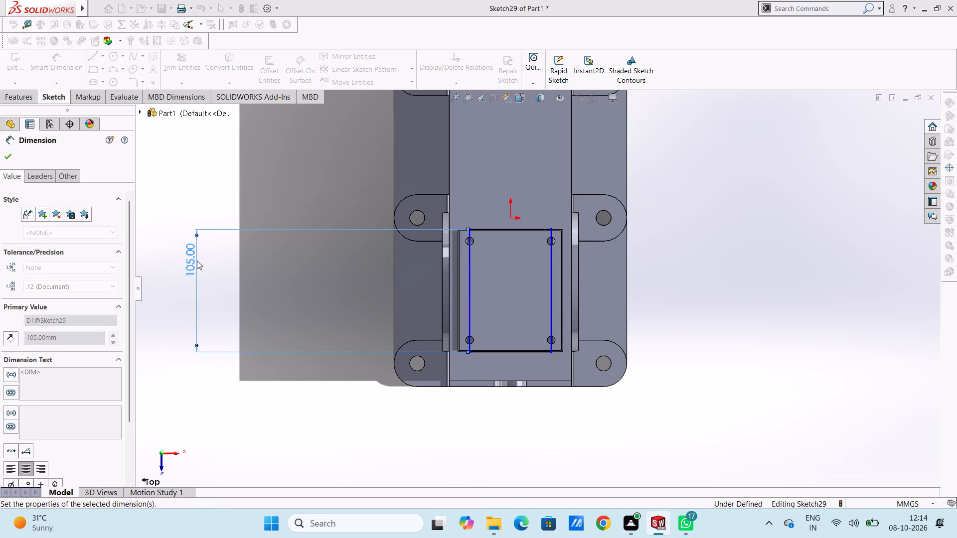
pyautogui.click(267, 203)
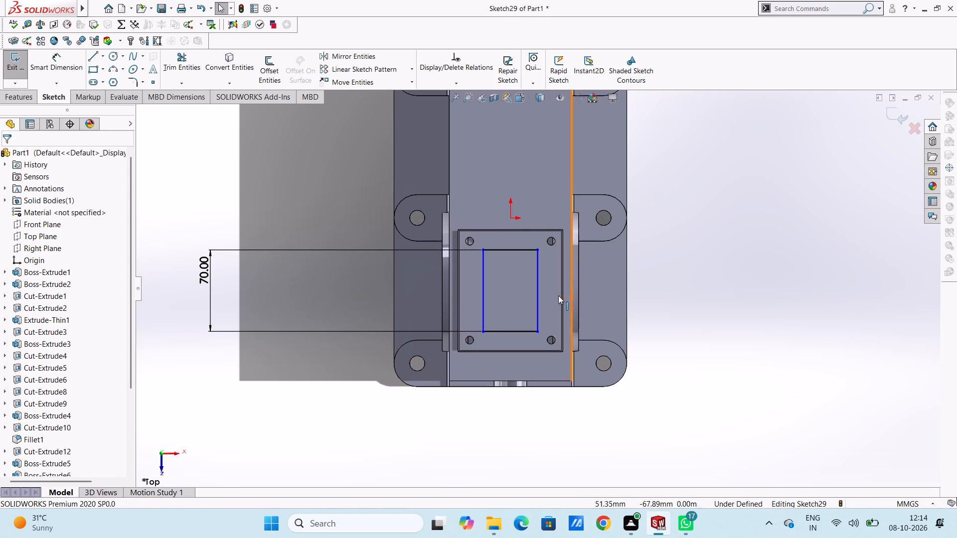
# Dimension the rectangle's short side at 55 mm.
pyautogui.click(509, 332)
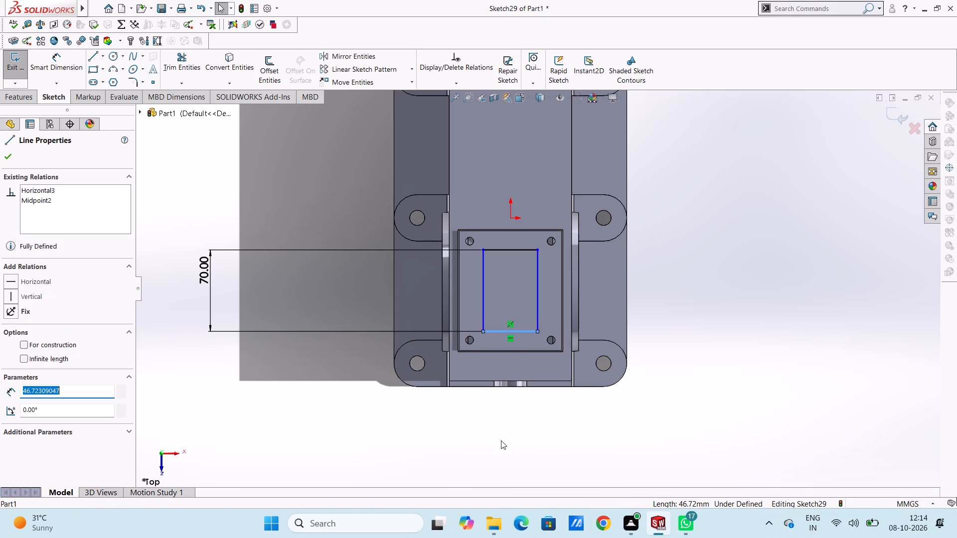
pyautogui.press('Escape')
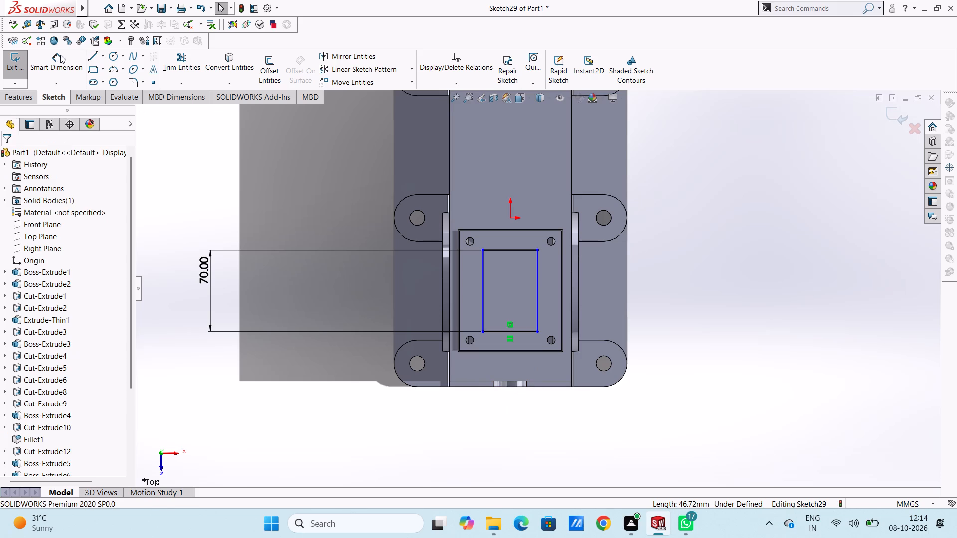
pyautogui.click(62, 59)
pyautogui.click(527, 333)
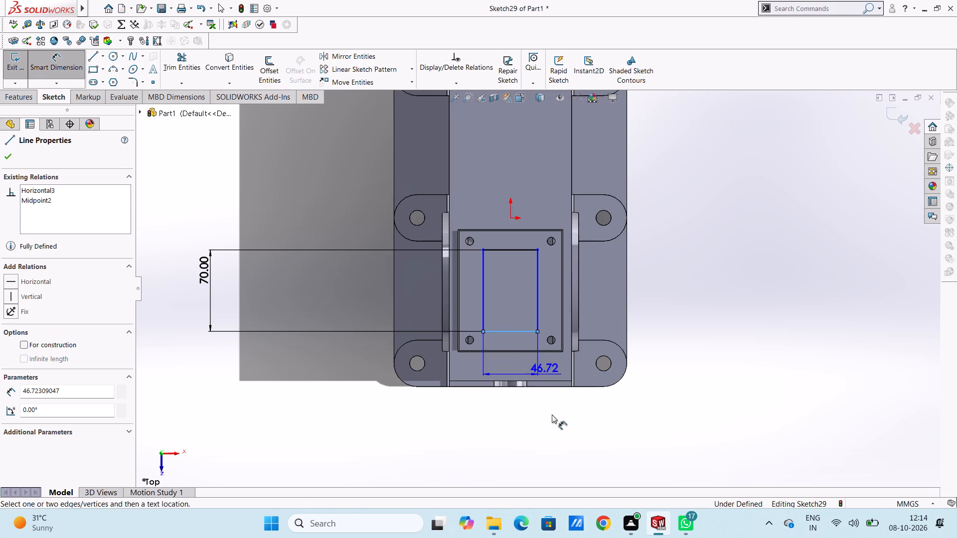
pyautogui.click(548, 438)
pyautogui.write('55')
pyautogui.press('Return')
pyautogui.click(719, 378)
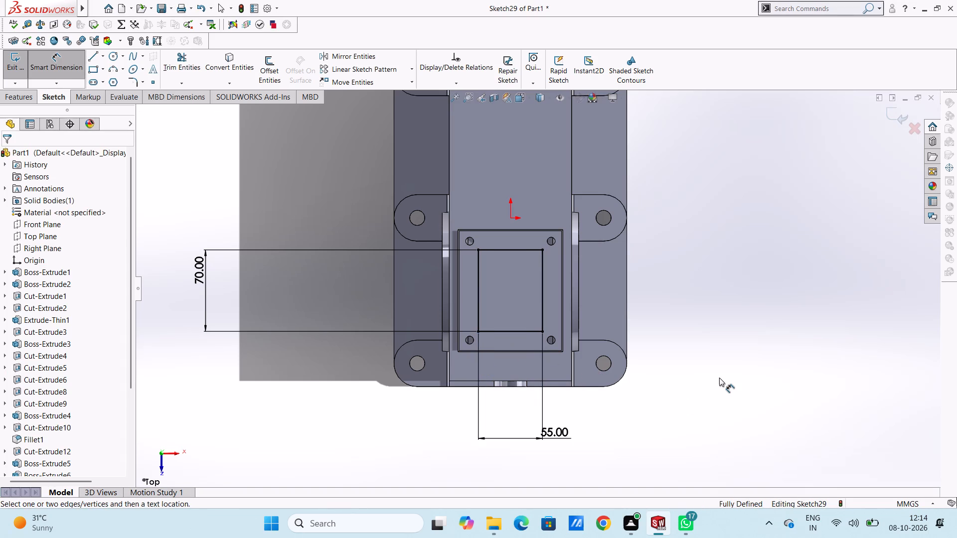
pyautogui.press('Escape')
pyautogui.press('Escape')
# Cut-extrude the 55 by 70 mm rectangle as a blind 12 mm cut to open the pad into the housing.
pyautogui.moveTo(703, 345); pyautogui.dragTo(673, 370, button='middle')
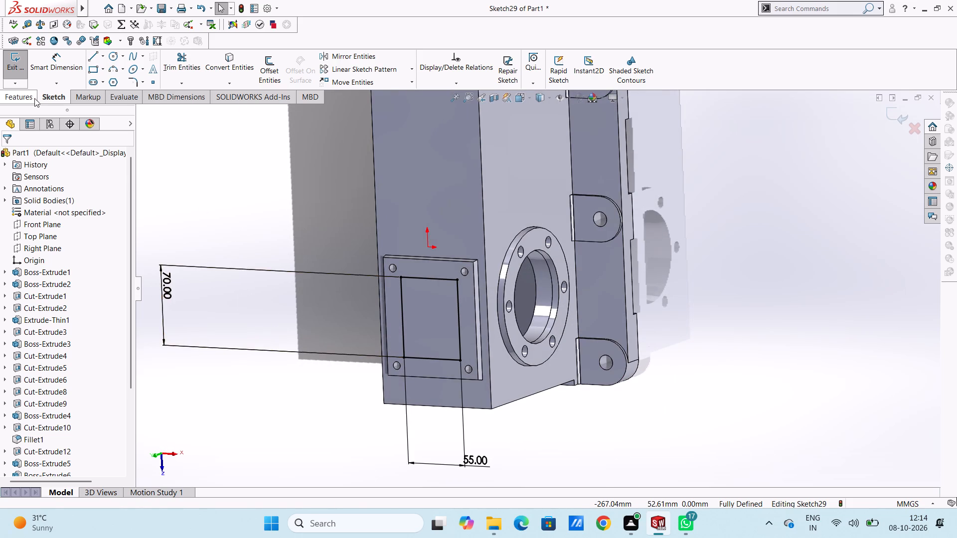
pyautogui.click(31, 98)
pyautogui.click(165, 66)
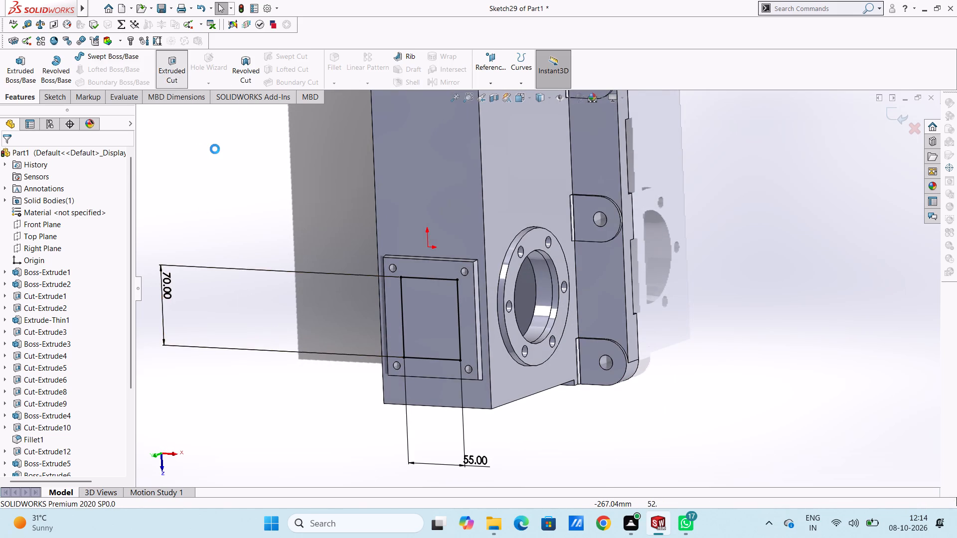
pyautogui.click(10, 160)
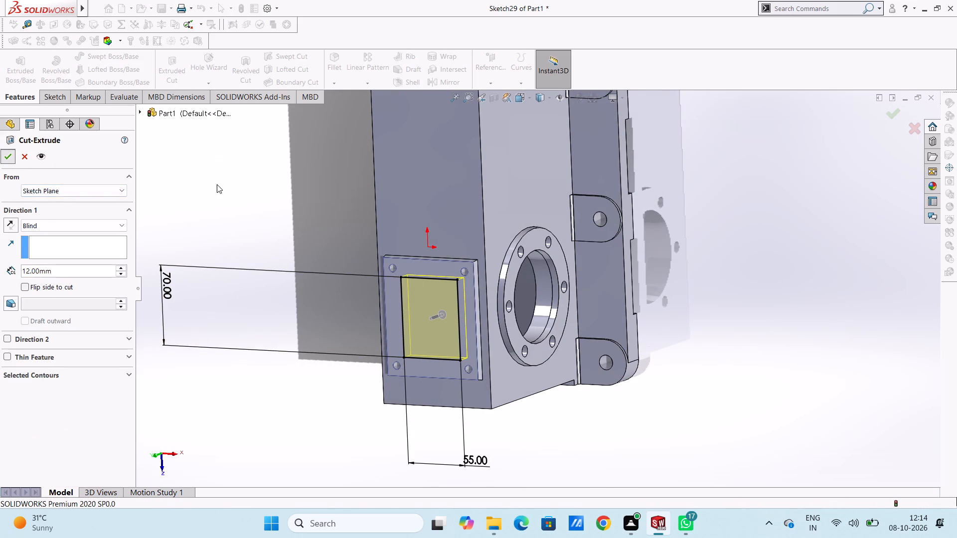
pyautogui.click(217, 184)
# Examine the new pad opening, the housing interior and the overall part from several angles.
pyautogui.moveTo(226, 249); pyautogui.dragTo(201, 248, button='middle')
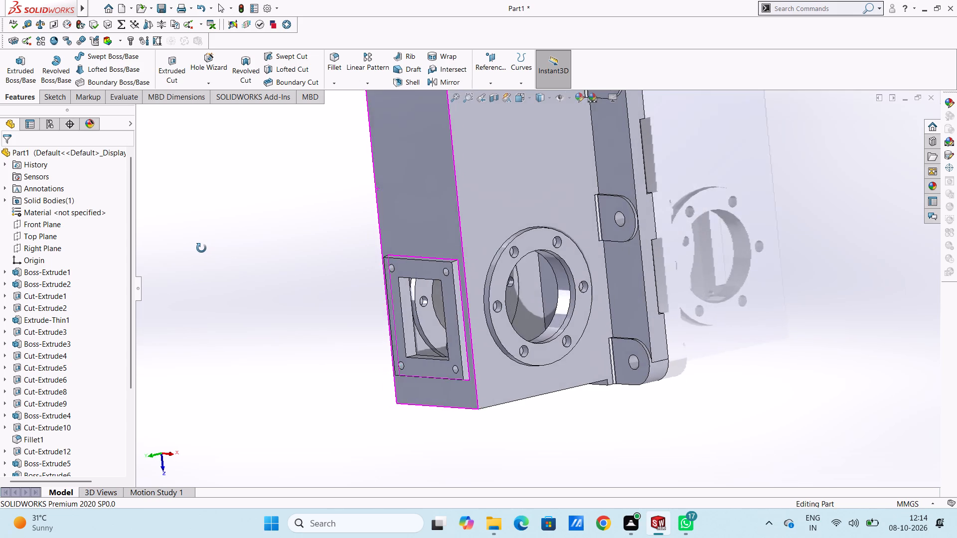
pyautogui.moveTo(201, 248); pyautogui.dragTo(179, 236, button='middle')
pyautogui.moveTo(207, 229); pyautogui.dragTo(153, 261, button='middle')
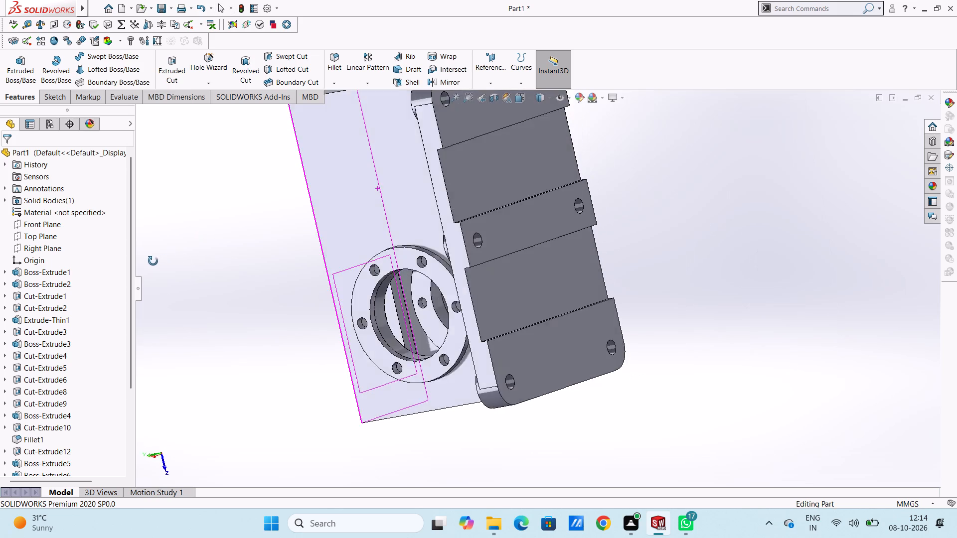
pyautogui.moveTo(153, 261); pyautogui.dragTo(256, 249, button='middle')
pyautogui.moveTo(262, 247); pyautogui.dragTo(277, 236, button='middle')
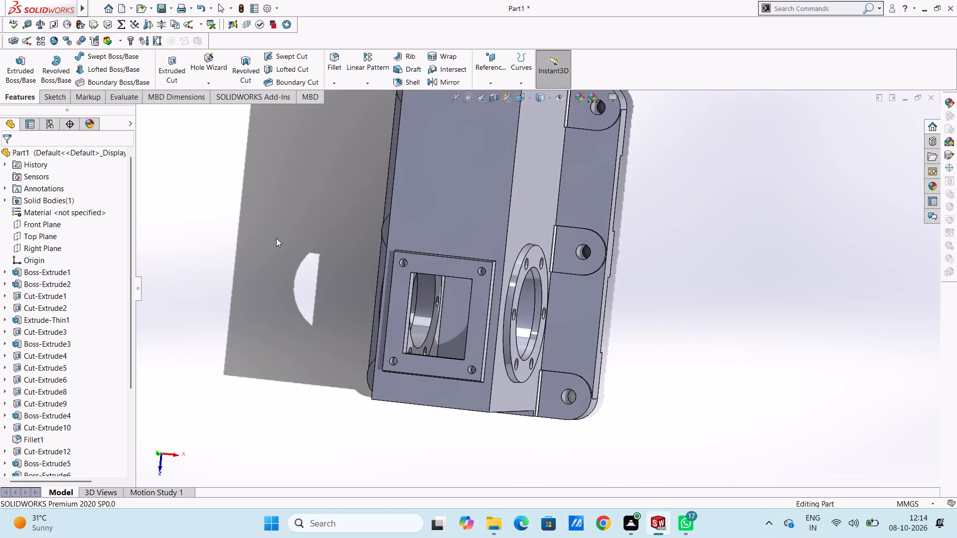
pyautogui.moveTo(242, 323); pyautogui.dragTo(258, 230, button='middle')
pyautogui.scroll(4, 257, 261)
pyautogui.moveTo(307, 308); pyautogui.dragTo(270, 269, button='middle')
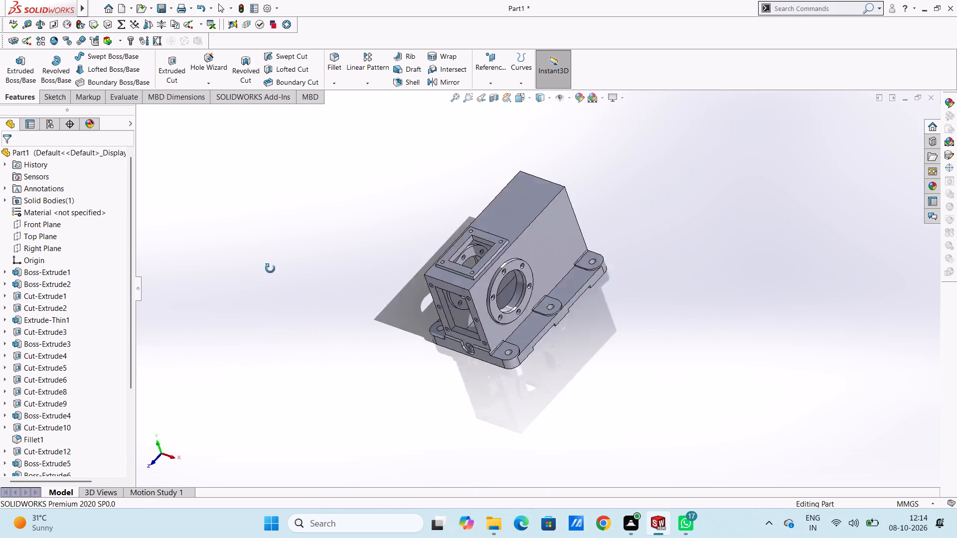
pyautogui.moveTo(270, 269); pyautogui.dragTo(263, 257, button='middle')
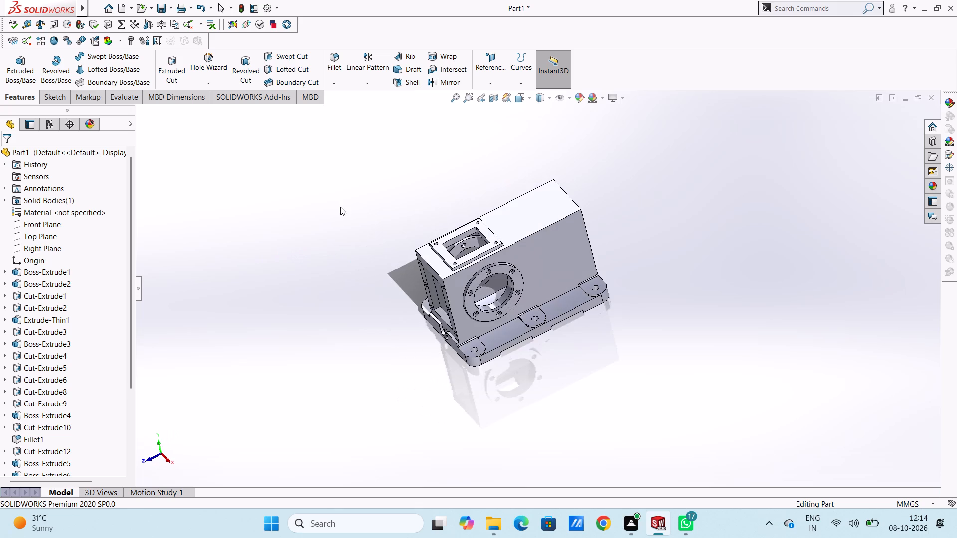
pyautogui.moveTo(335, 226); pyautogui.dragTo(331, 245, button='middle')
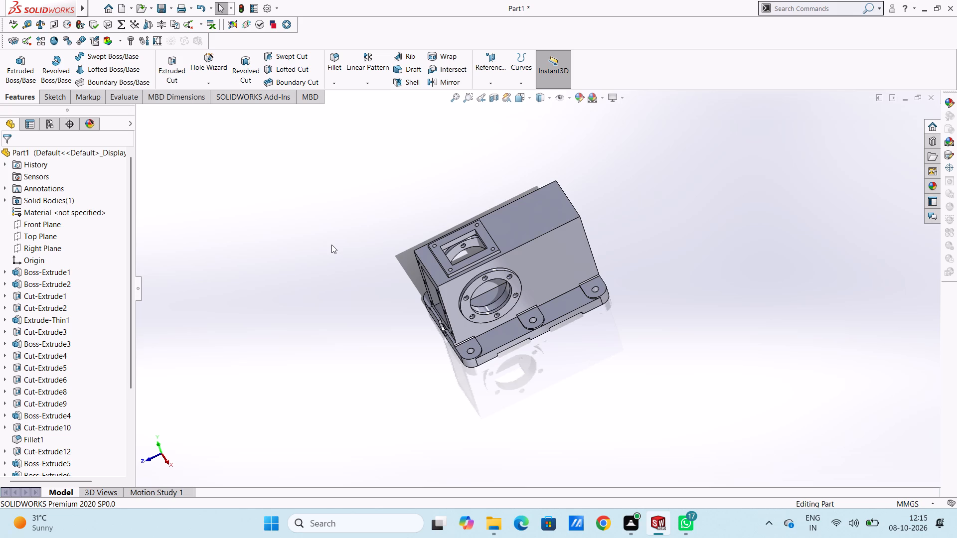
pyautogui.moveTo(336, 266); pyautogui.dragTo(351, 233, button='middle')
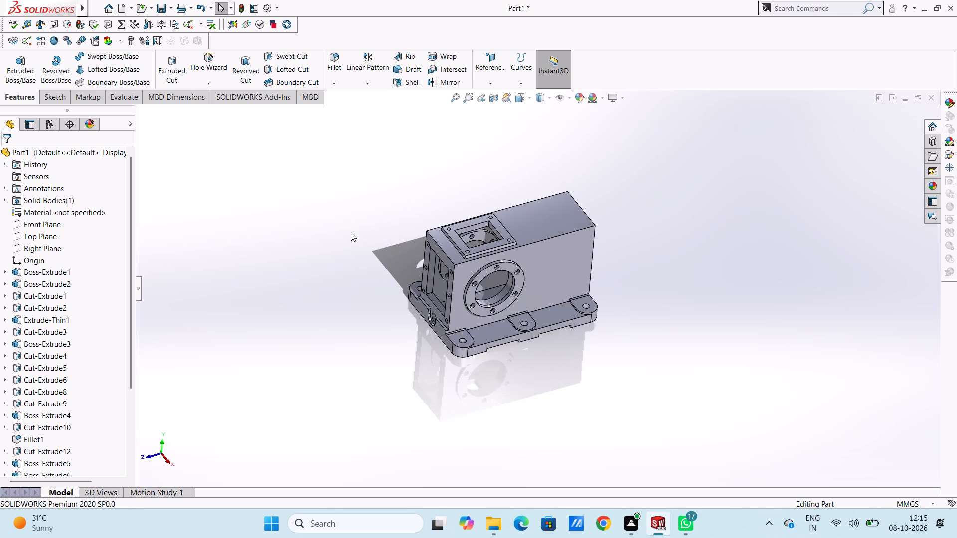
# Open a sketch on the housing's plain back face and draw a circle of about 31 mm radius centred across its width.
pyautogui.hotkey('ctrl', '1')
pyautogui.hotkey('ctrl', '2')
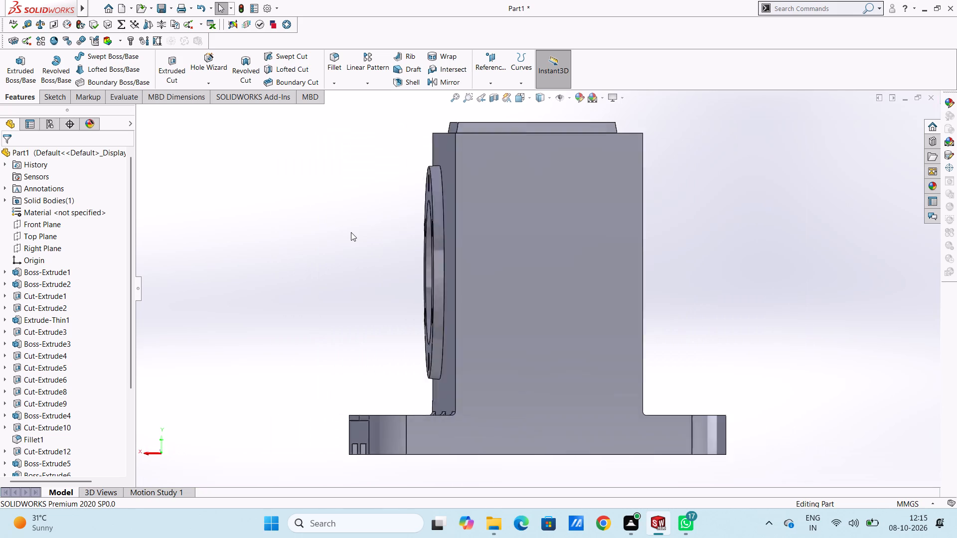
pyautogui.scroll(4, 351, 232)
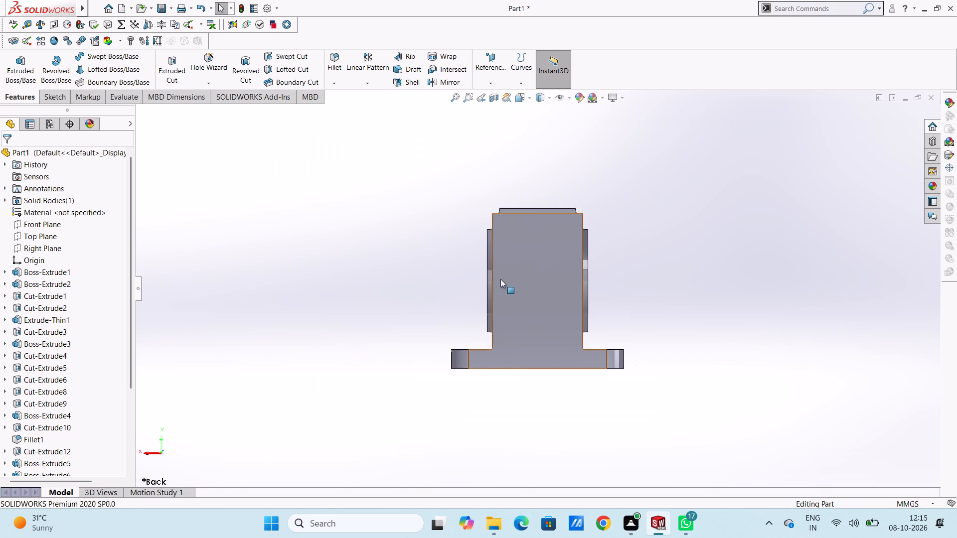
pyautogui.click(529, 274)
pyautogui.moveTo(574, 247); pyautogui.dragTo(566, 254)
pyautogui.click(422, 269)
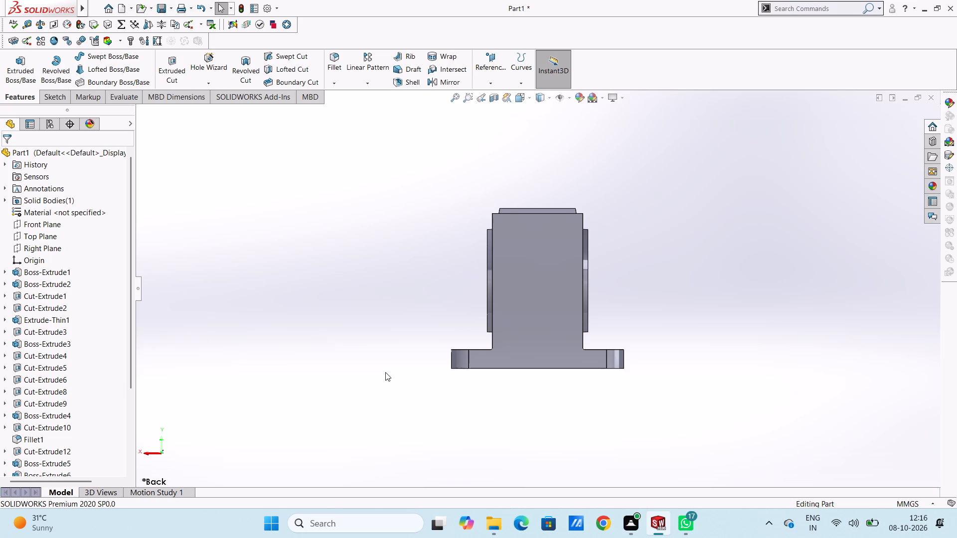
pyautogui.click(533, 271)
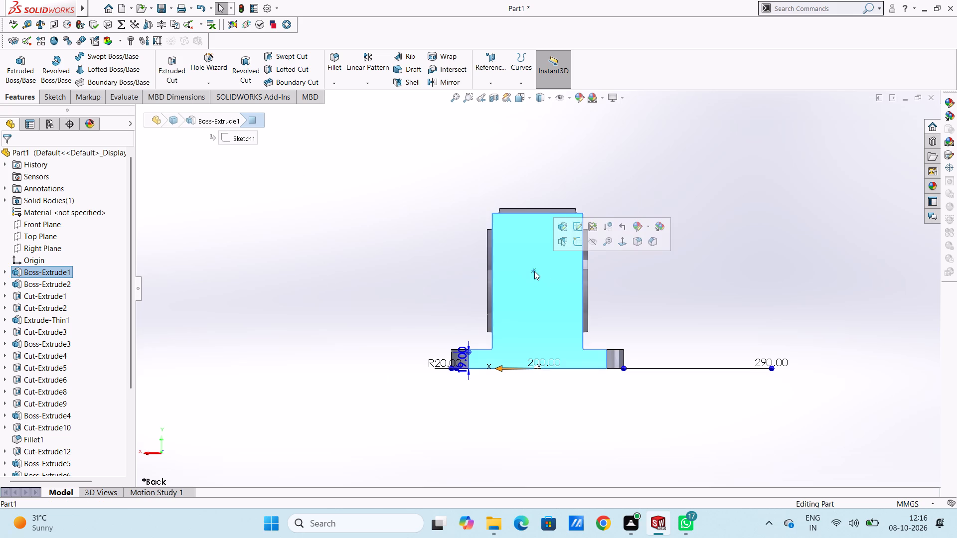
pyautogui.click(577, 242)
pyautogui.click(396, 280)
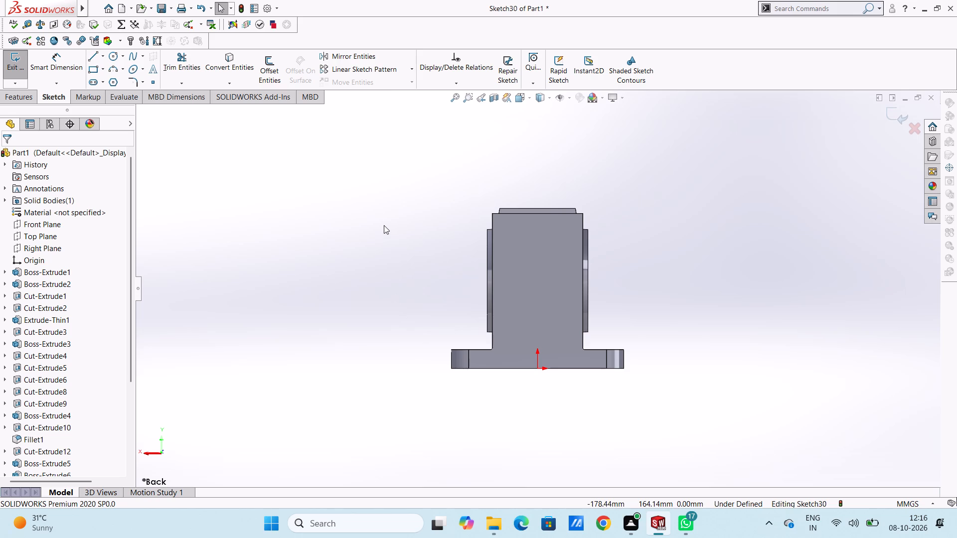
pyautogui.scroll(2, 384, 225)
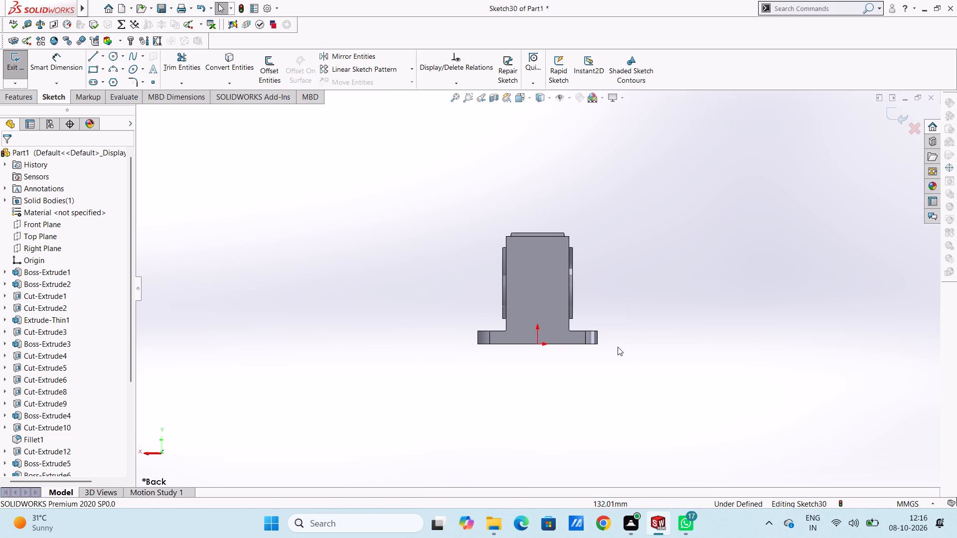
pyautogui.click(111, 57)
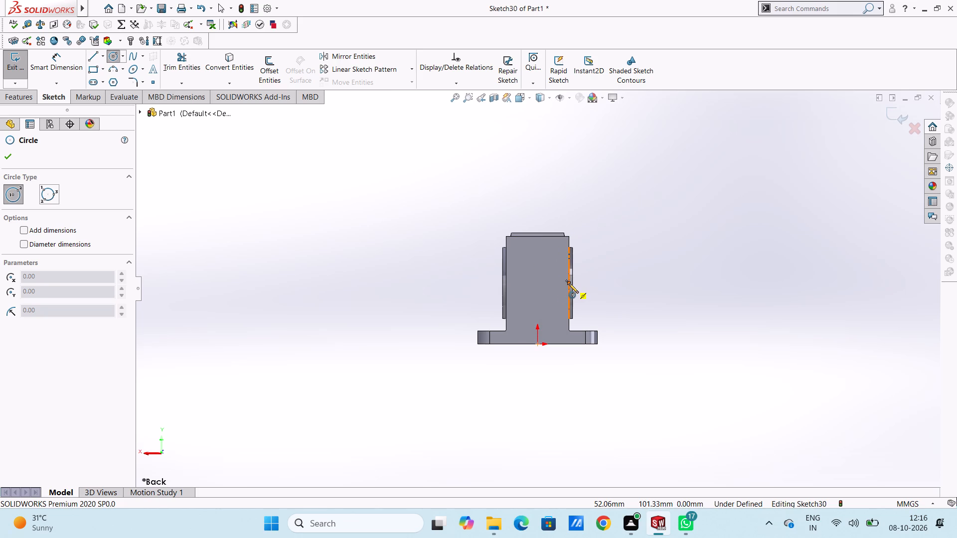
pyautogui.click(535, 285)
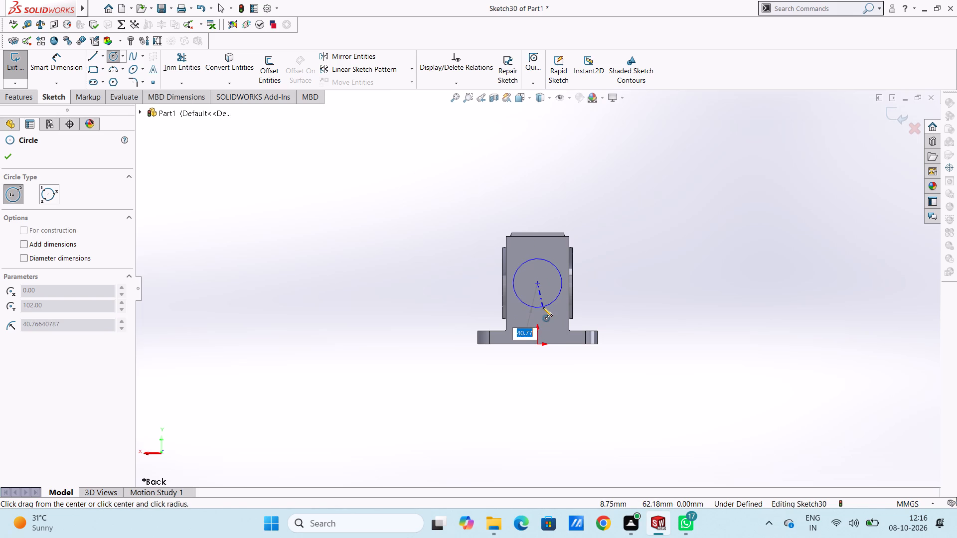
pyautogui.click(543, 301)
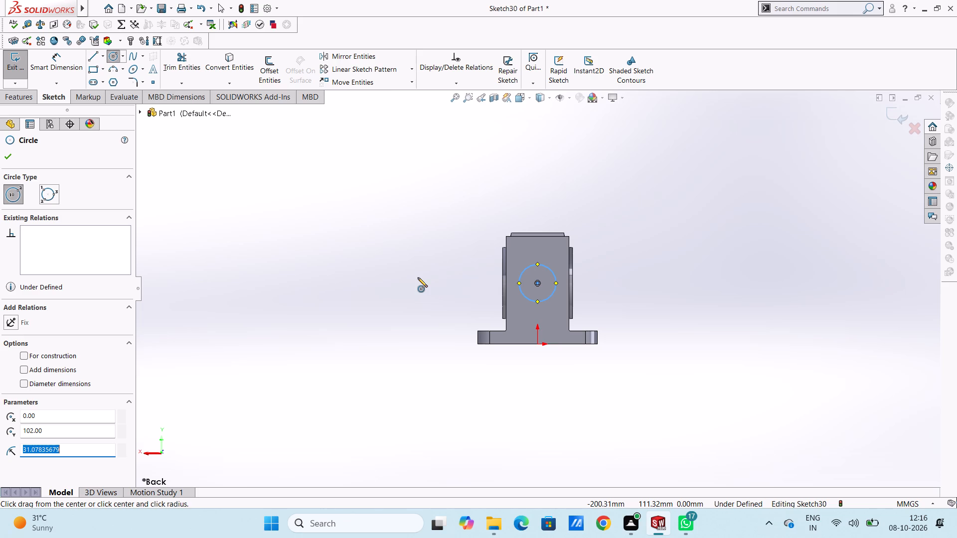
pyautogui.click(8, 158)
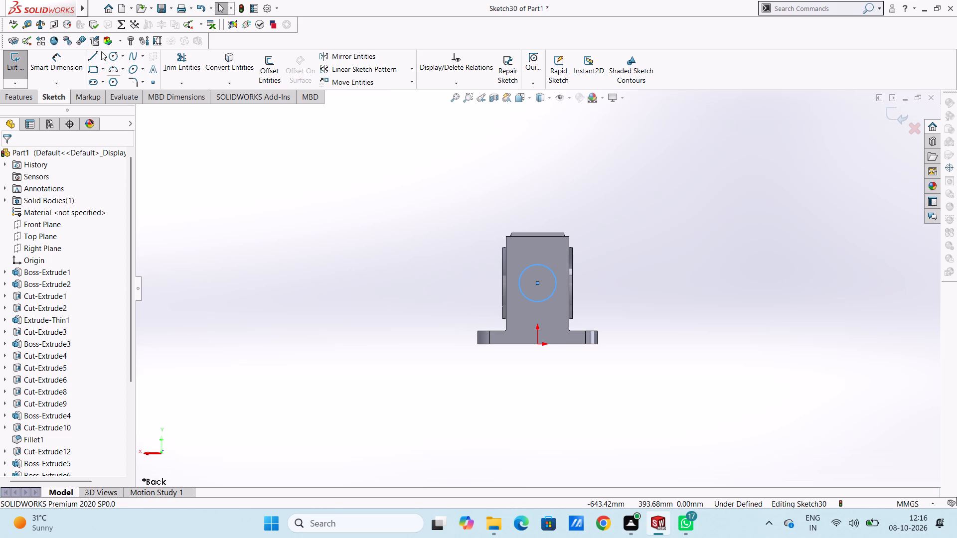
# Dimension the back-face circle's diameter at 61 mm.
pyautogui.click(58, 60)
pyautogui.click(548, 269)
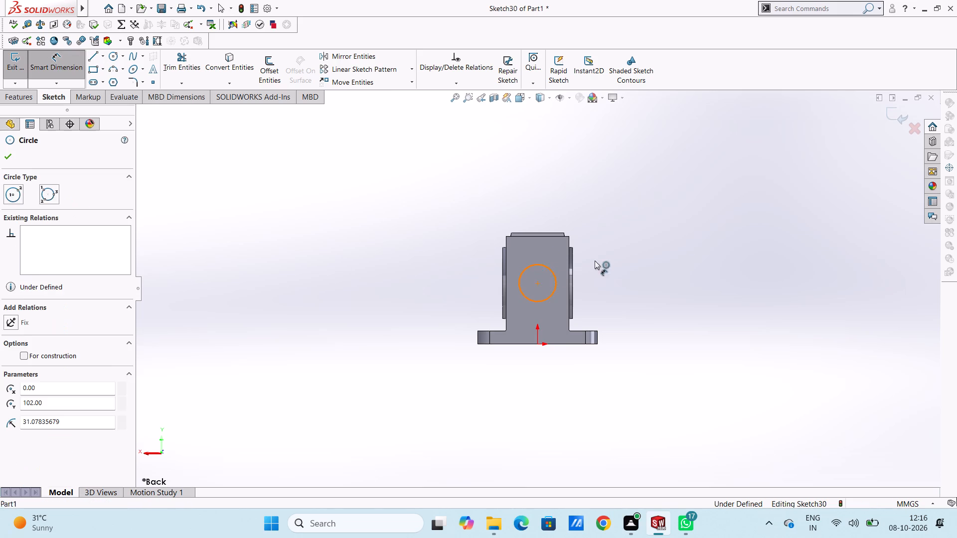
pyautogui.click(717, 247)
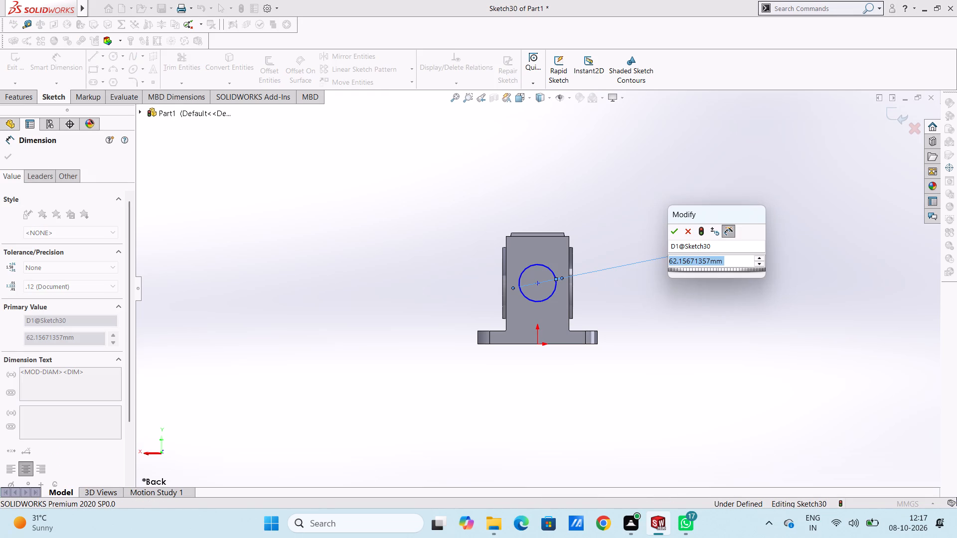
pyautogui.write('61')
pyautogui.press('Return')
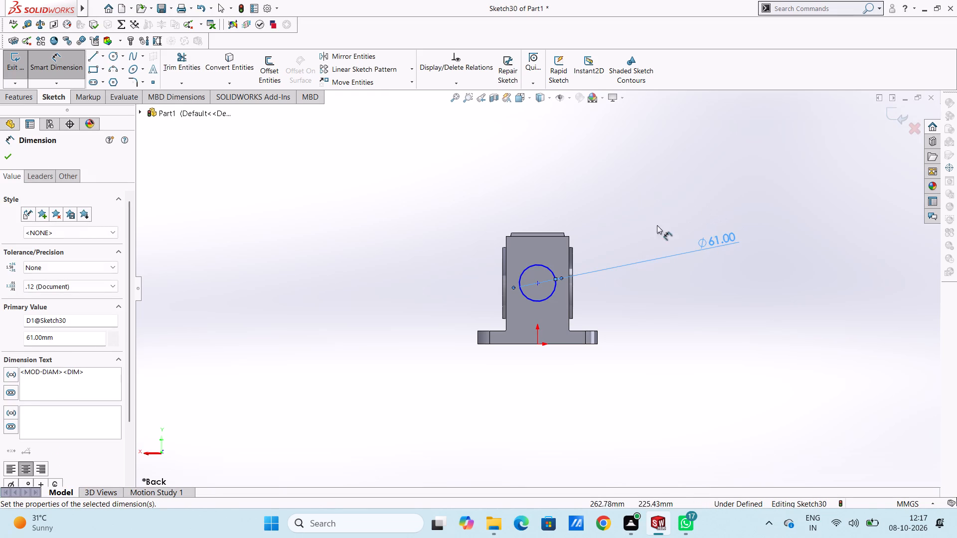
pyautogui.click(615, 235)
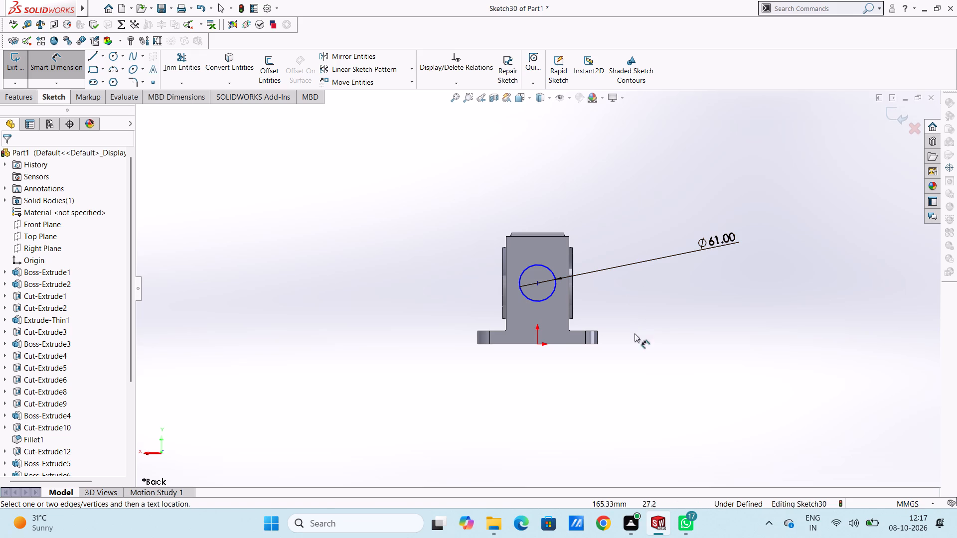
# Dimension the circle centre's height above the base's bottom edge at 94 mm.
pyautogui.click(537, 282)
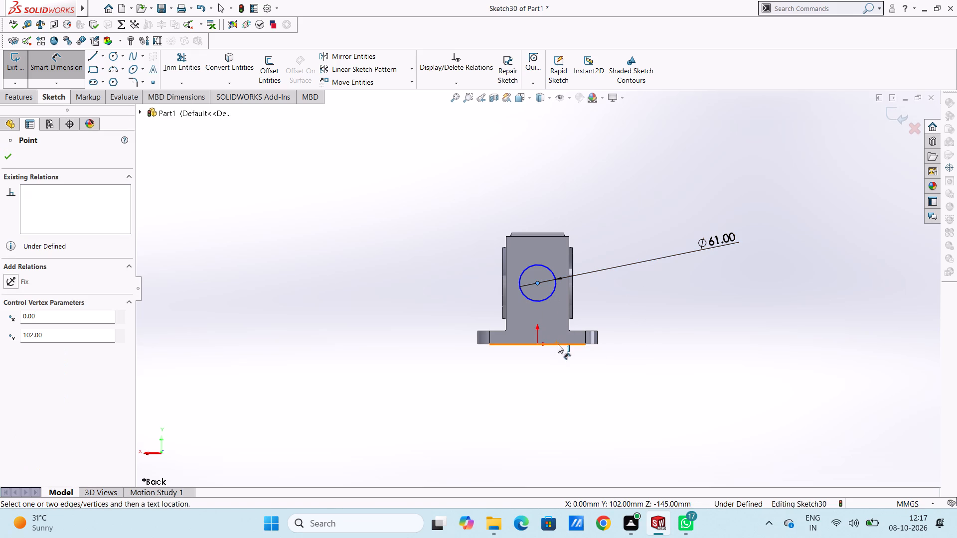
pyautogui.click(558, 344)
pyautogui.click(775, 301)
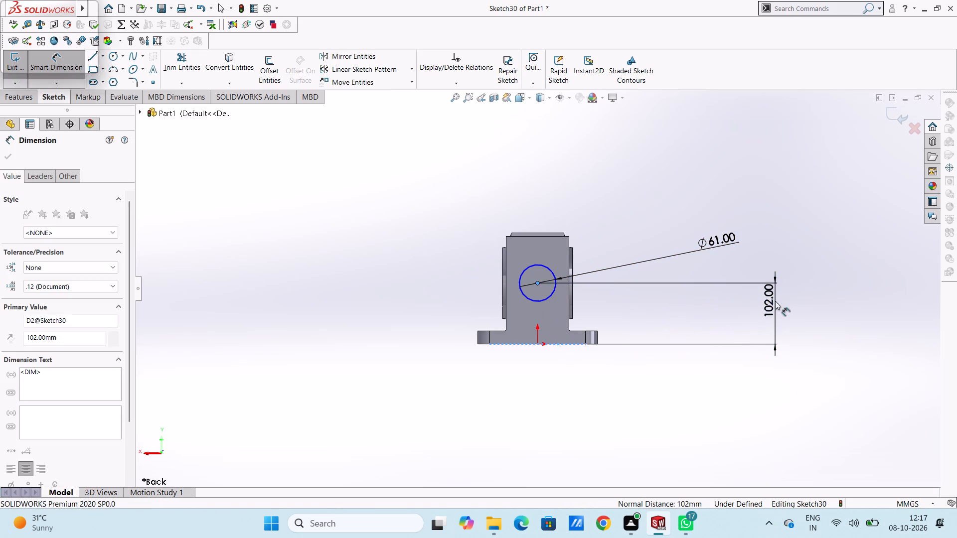
pyautogui.write('94')
pyautogui.press('Return')
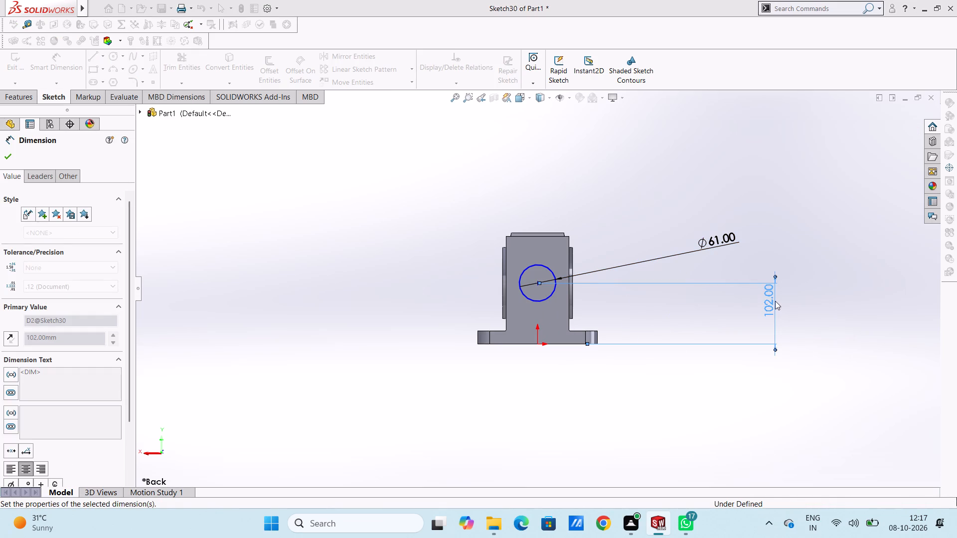
pyautogui.click(591, 222)
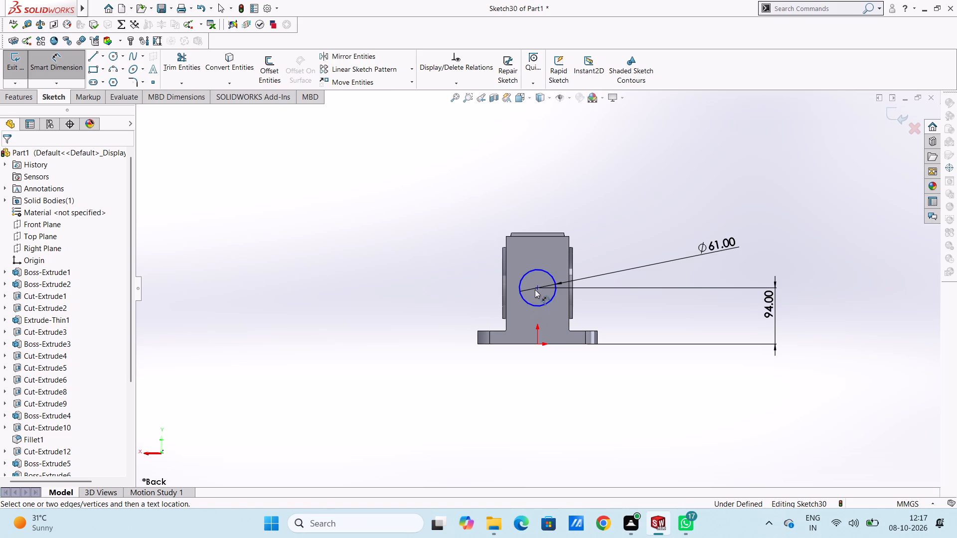
# Dimension the horizontal distance from the circle's centre to the housing's side edge, accepting the offered value.
pyautogui.click(537, 288)
pyautogui.click(570, 257)
pyautogui.click(562, 121)
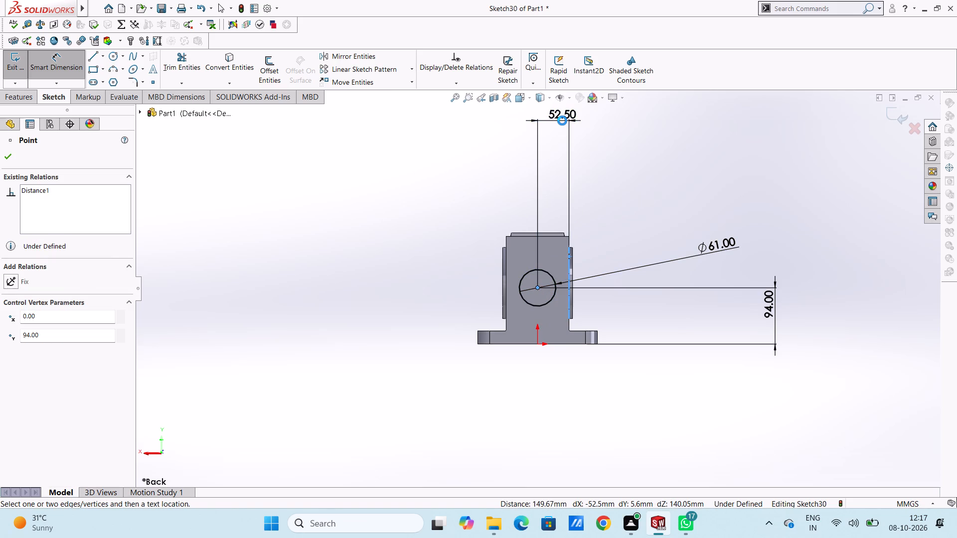
pyautogui.click(523, 110)
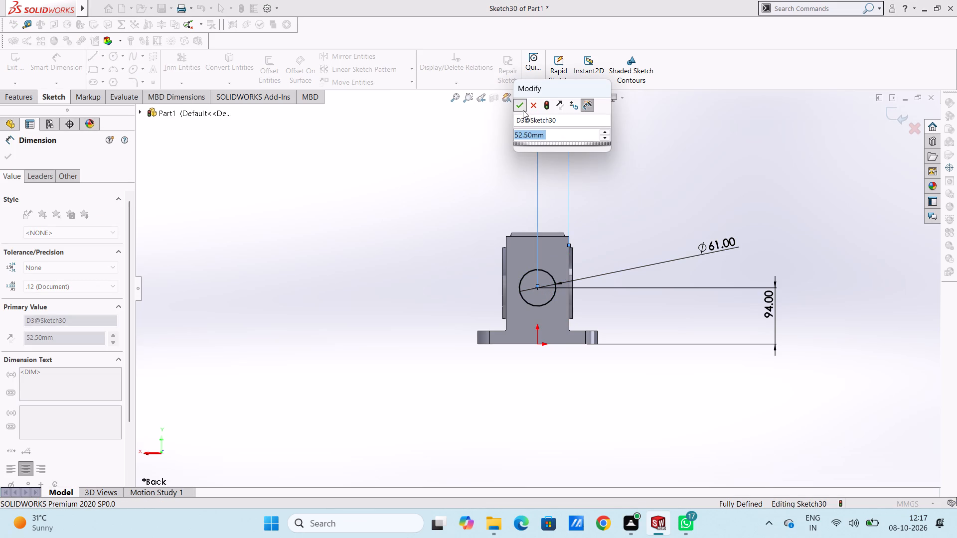
pyautogui.click(469, 219)
# Sketch a corner rectangle of about 93 by 82 mm around the circle on the back face.
pyautogui.scroll(1, 431, 273)
pyautogui.scroll(-3, 560, 317)
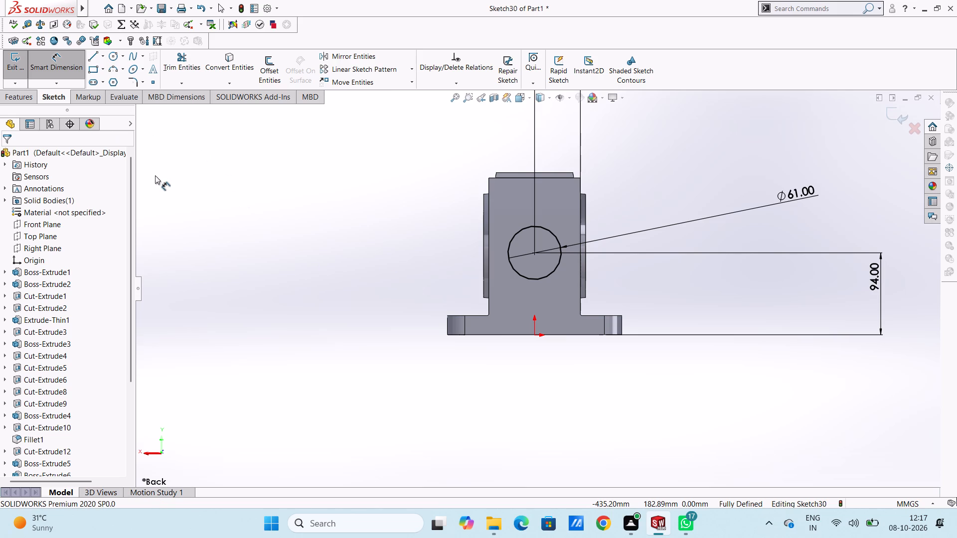
pyautogui.click(53, 67)
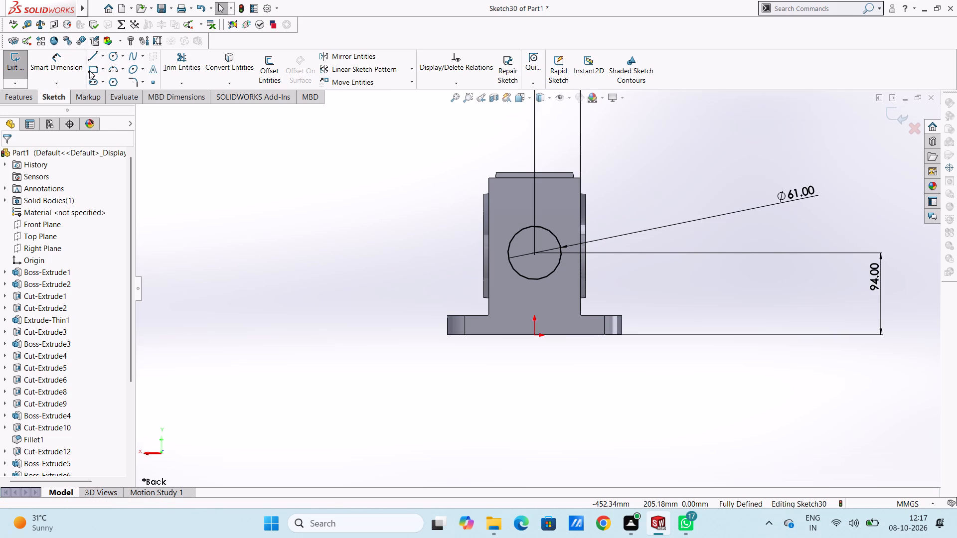
pyautogui.click(89, 70)
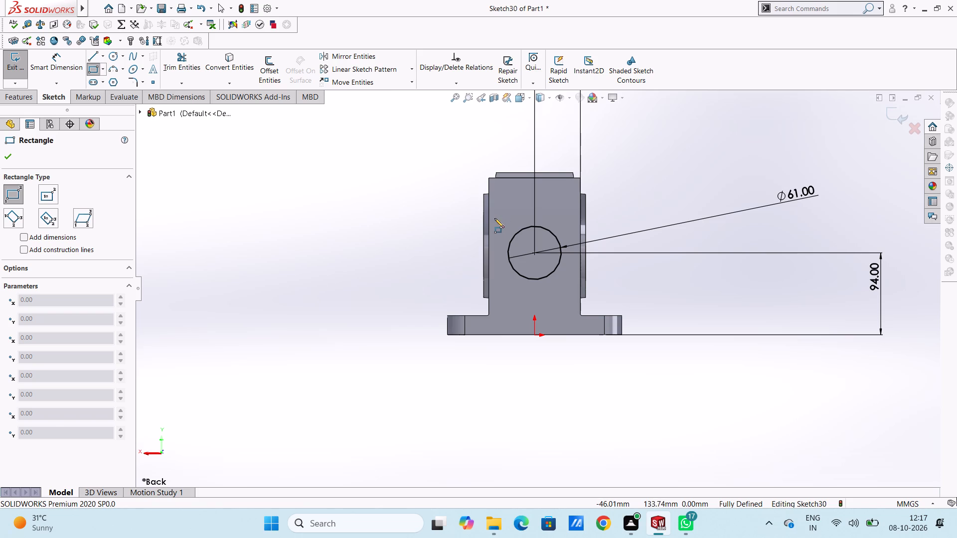
pyautogui.click(494, 218)
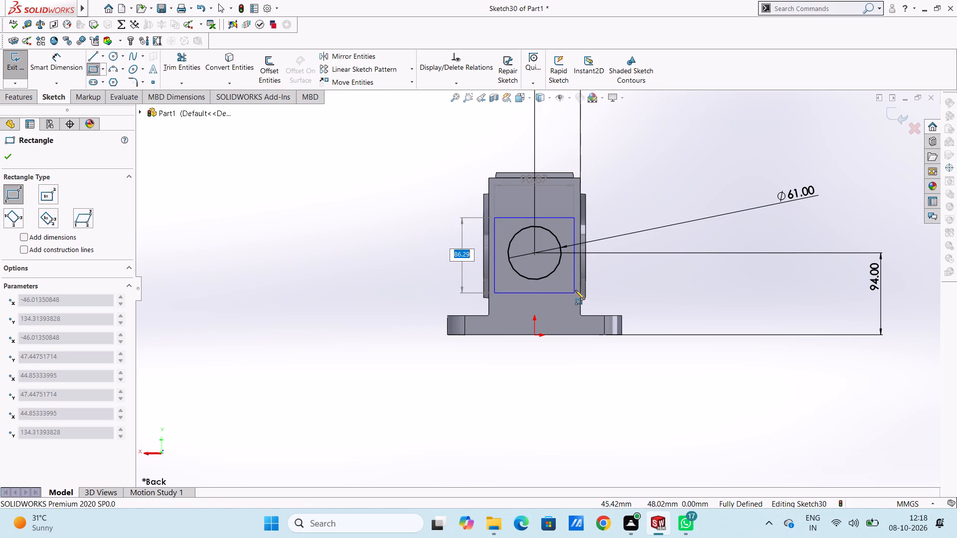
pyautogui.click(575, 289)
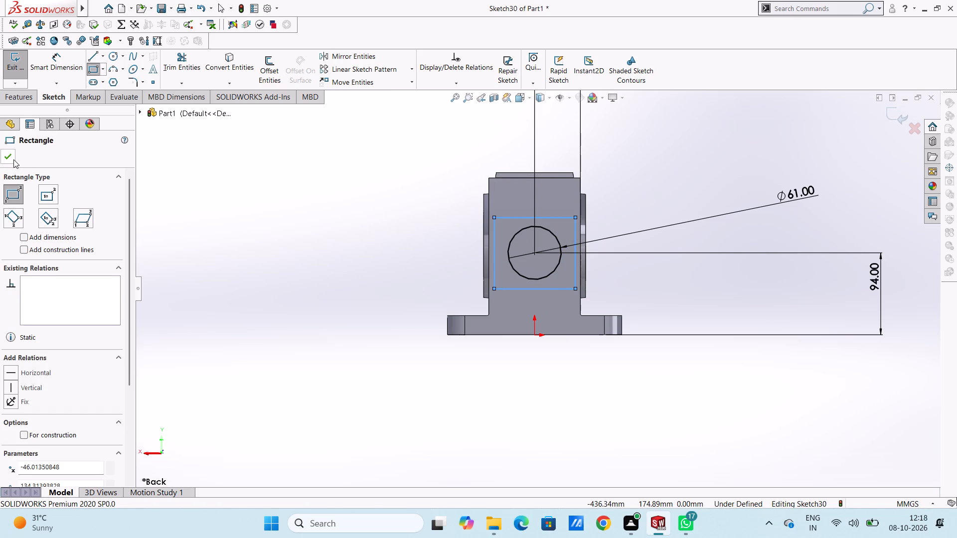
pyautogui.click(13, 159)
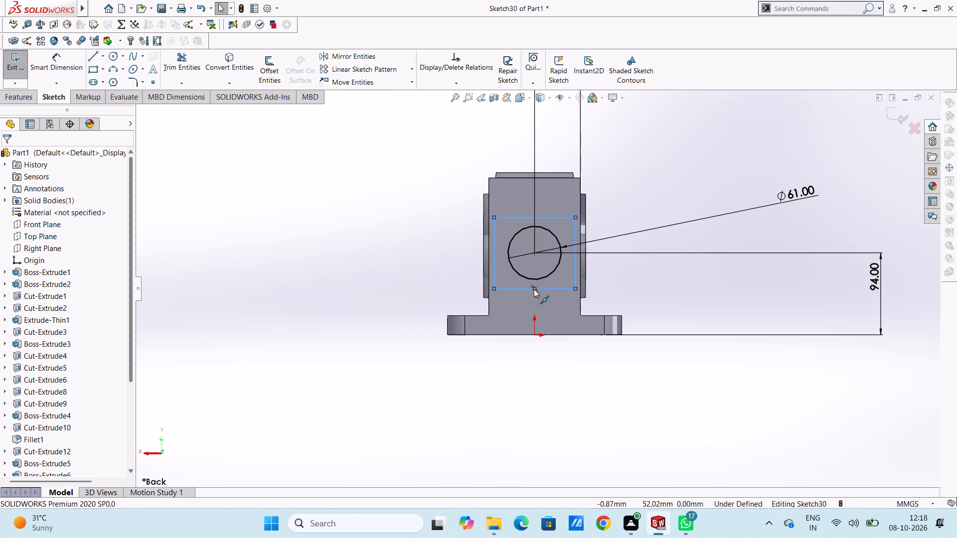
# Add a vertical relation between the midpoint of the rectangle's bottom side and the origin.
pyautogui.click(534, 289)
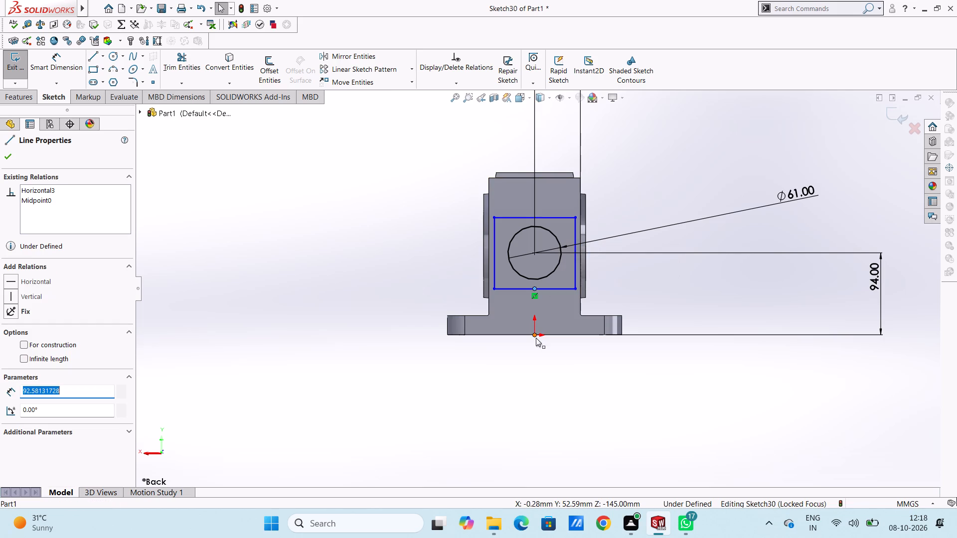
pyautogui.keyDown('ctrl'); pyautogui.click(536, 335); pyautogui.keyUp('ctrl')
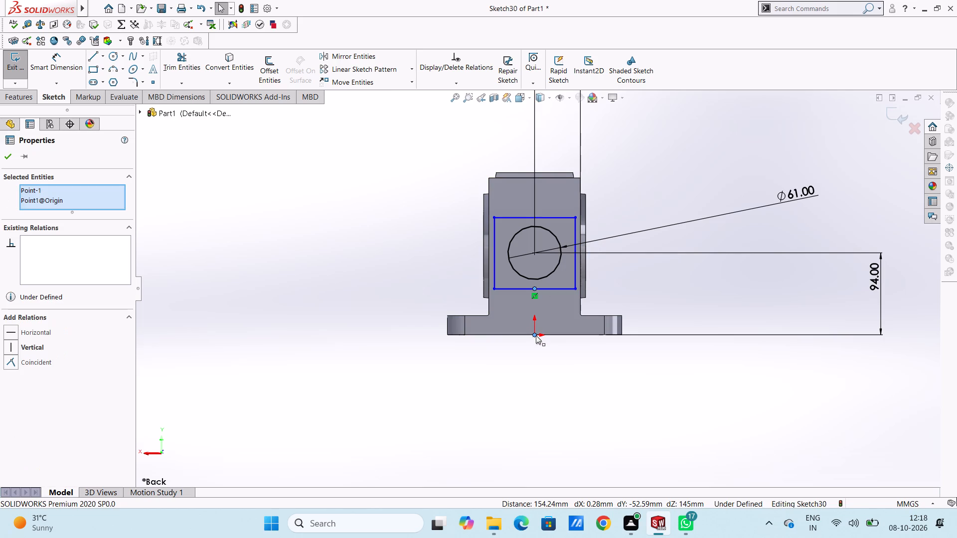
pyautogui.click(10, 349)
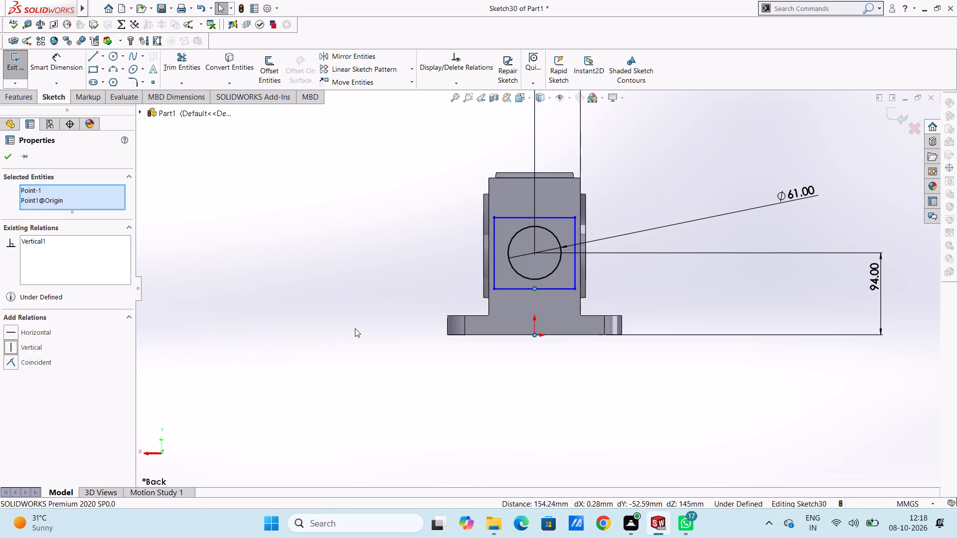
pyautogui.click(355, 328)
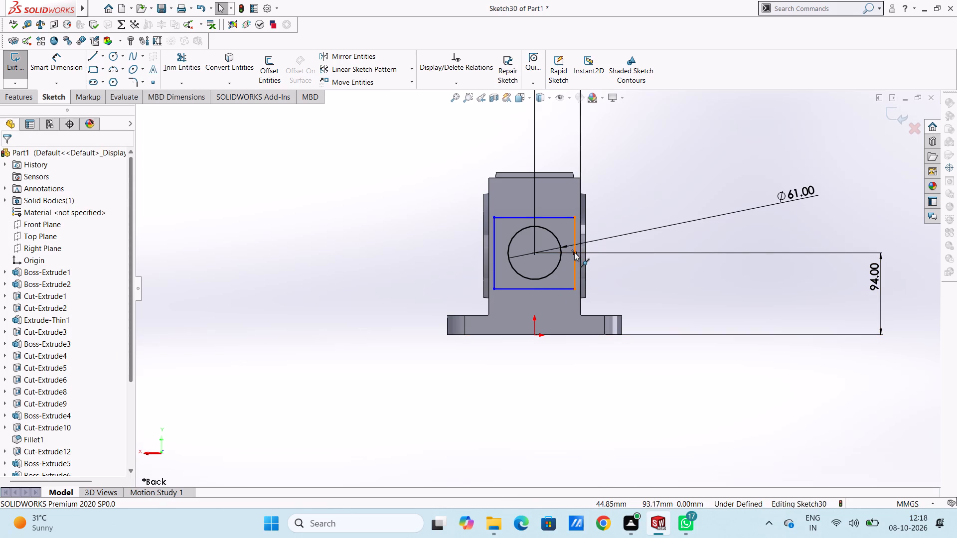
# Add a horizontal relation between the midpoint of the rectangle's vertical side and the circle's centre.
pyautogui.click(575, 252)
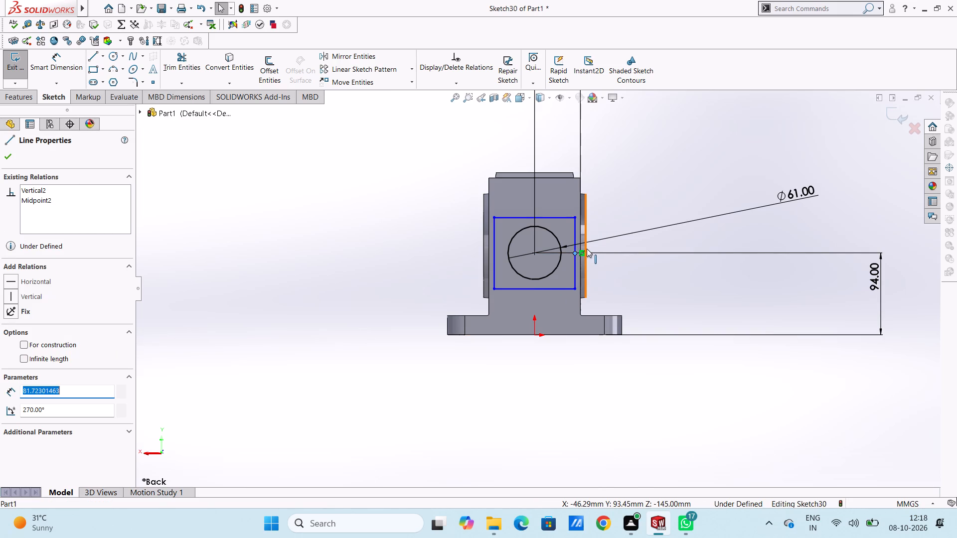
pyautogui.keyDown('ctrl'); pyautogui.click(534, 254); pyautogui.keyUp('ctrl')
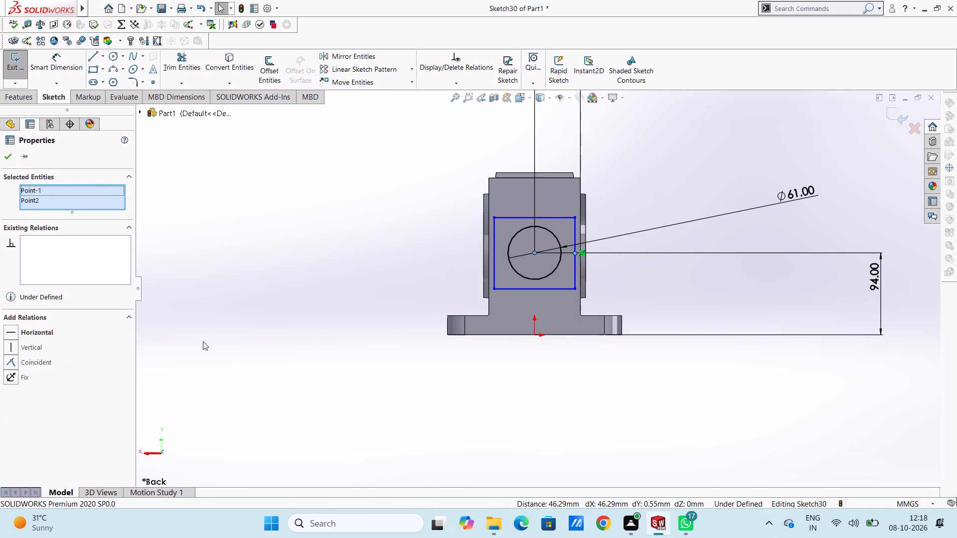
pyautogui.click(12, 329)
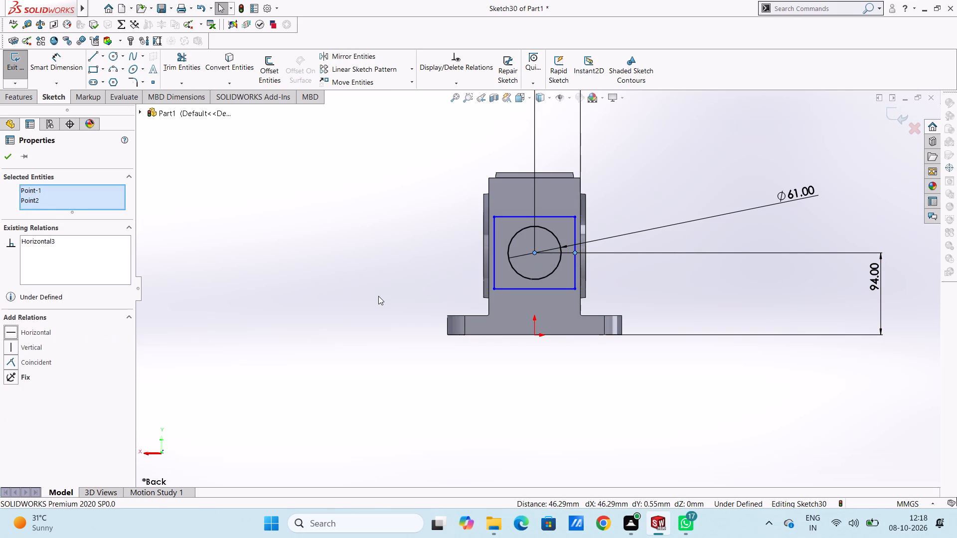
pyautogui.click(384, 294)
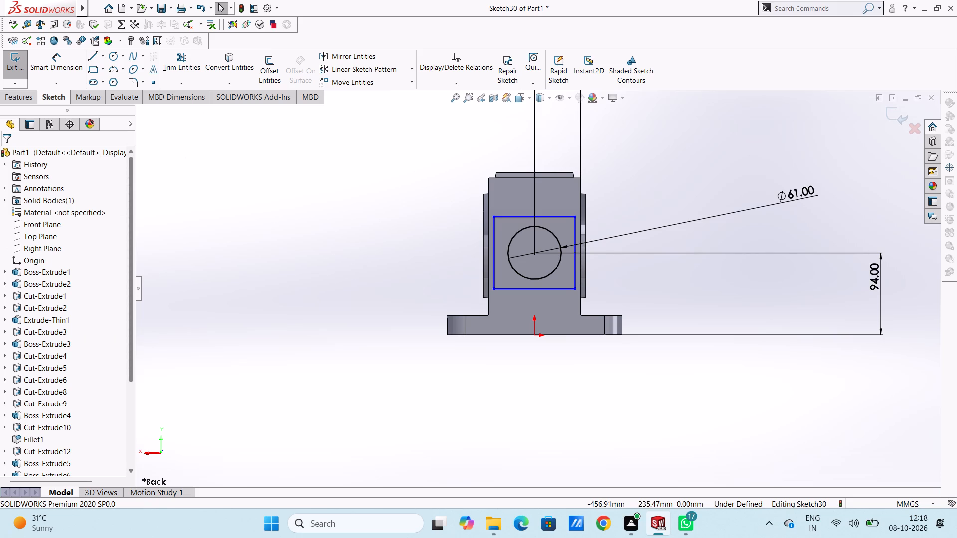
# Dimension the bottom side of the rectangle and set its width to 105 mm.
pyautogui.click(64, 65)
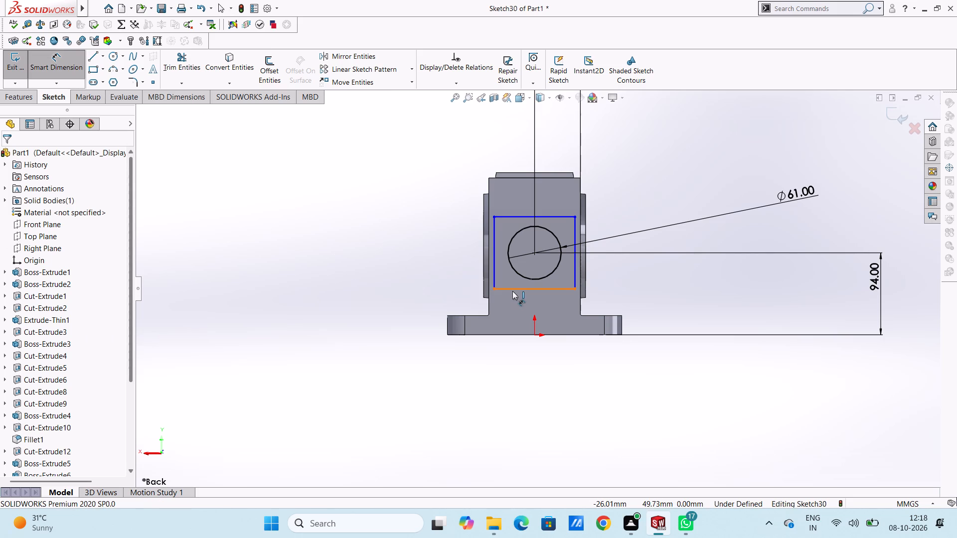
pyautogui.click(512, 291)
pyautogui.click(535, 398)
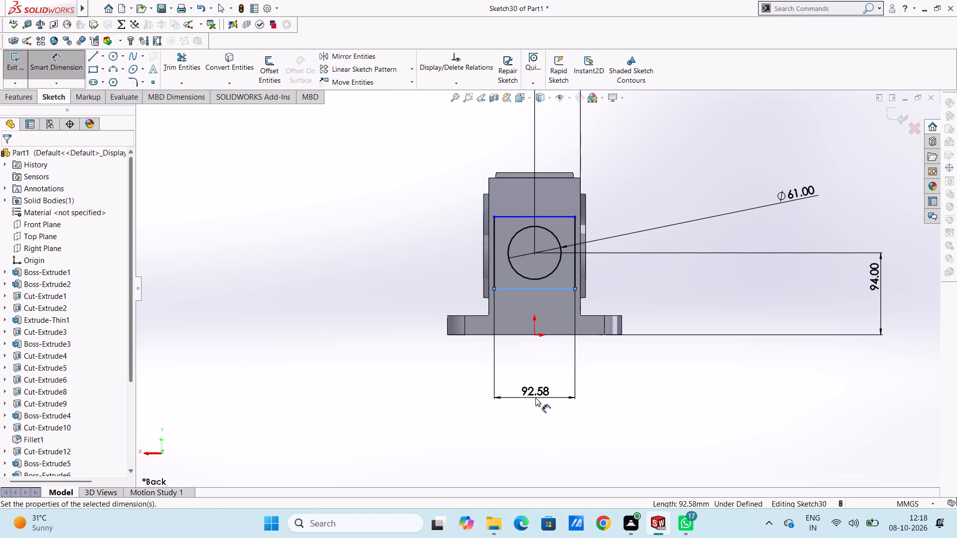
pyautogui.write('105')
pyautogui.press('Return')
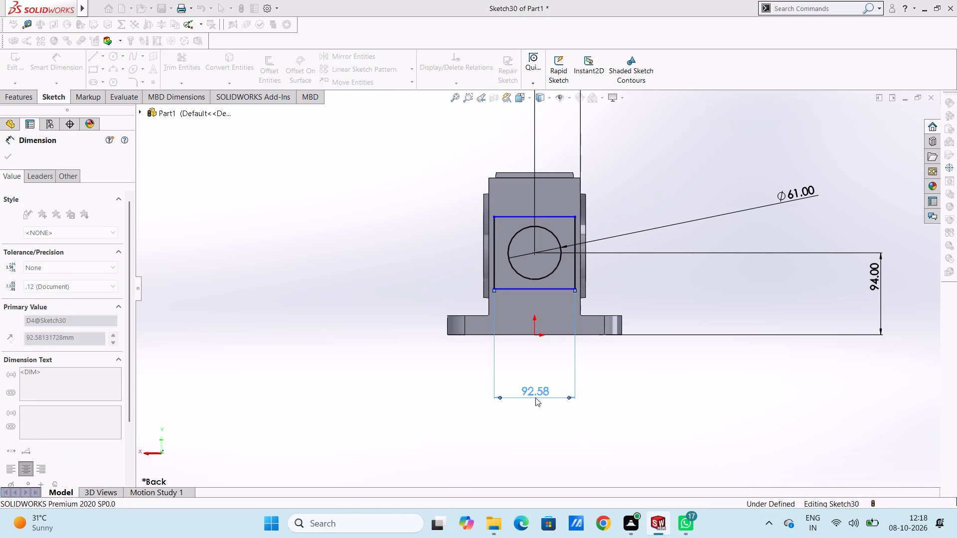
pyautogui.click(378, 277)
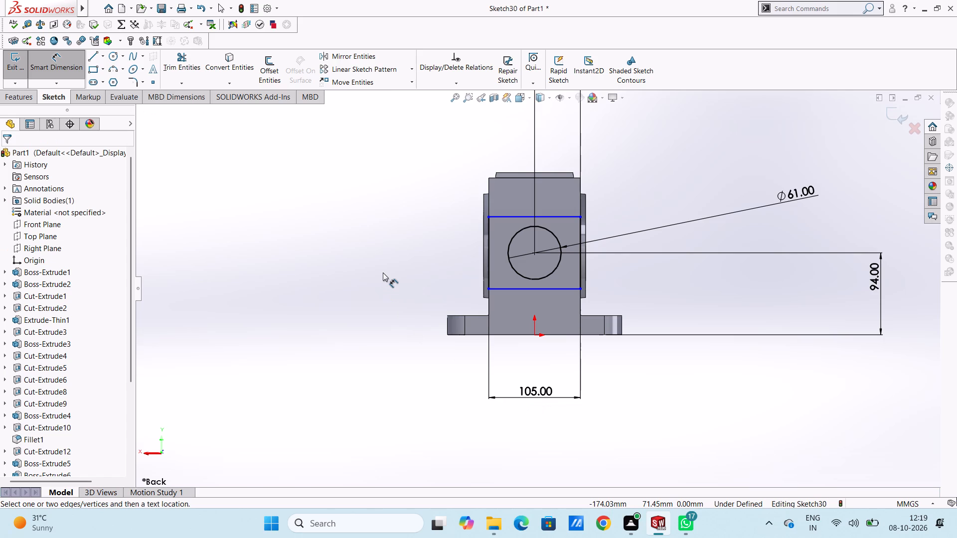
# Dimension the vertical side of the rectangle and set its height to 85 mm.
pyautogui.click(491, 250)
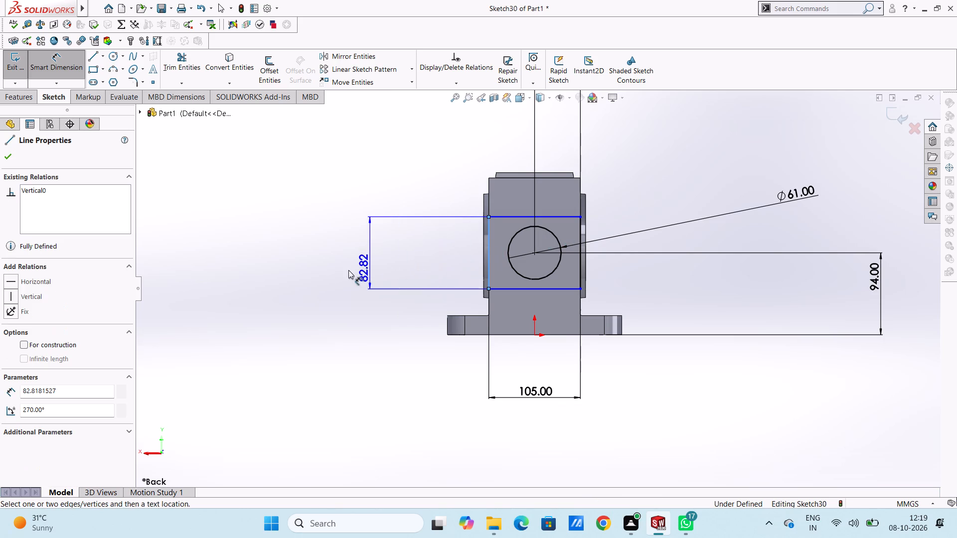
pyautogui.click(286, 258)
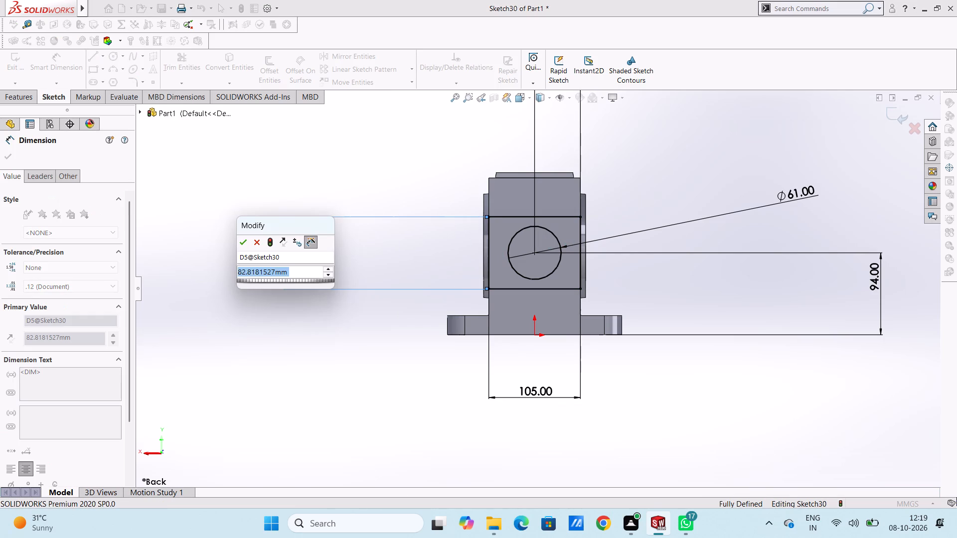
pyautogui.write('85')
pyautogui.press('Return')
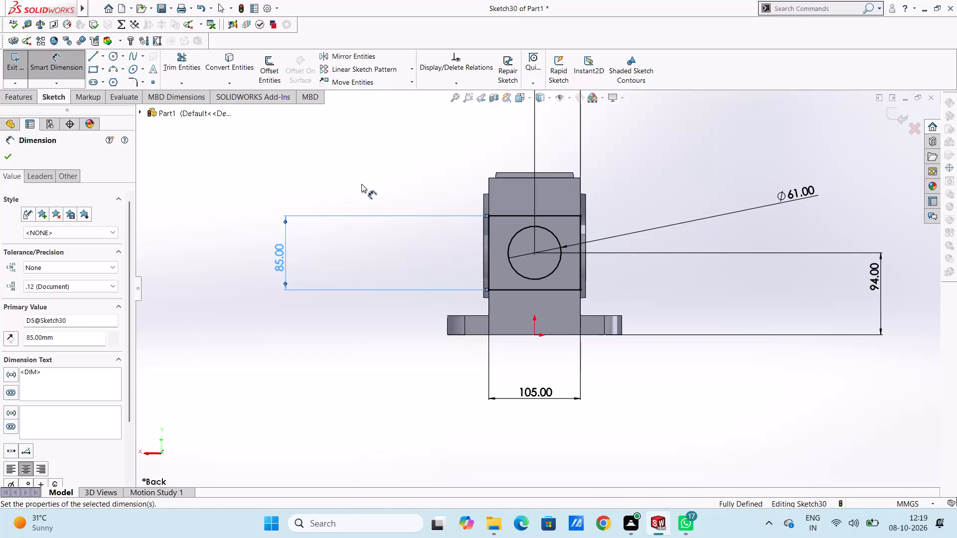
pyautogui.click(362, 184)
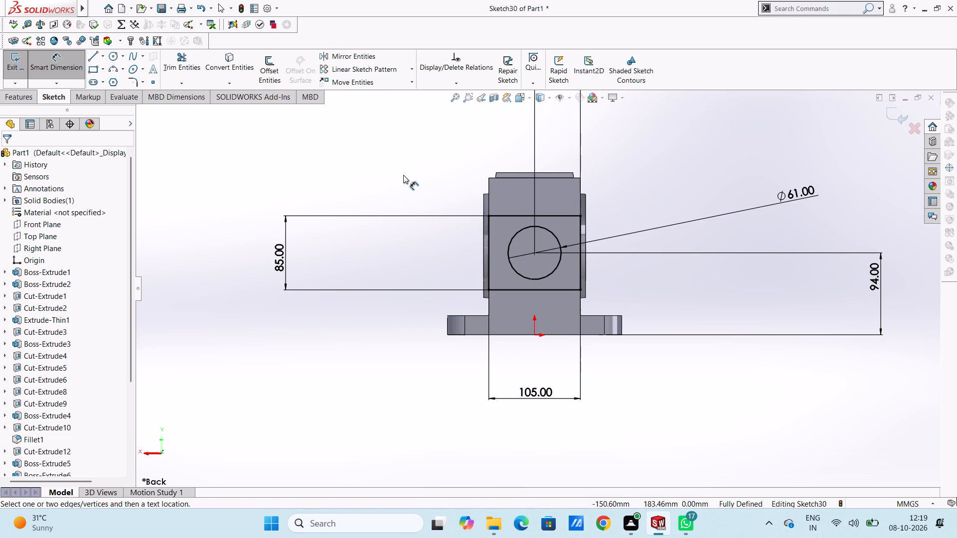
# Extrude the rectangle-and-circle profile on the housing's back face as a merged blind boss 6 mm deep.
pyautogui.scroll(-1, 403, 175)
pyautogui.moveTo(403, 175); pyautogui.dragTo(435, 201, button='middle')
pyautogui.click(54, 66)
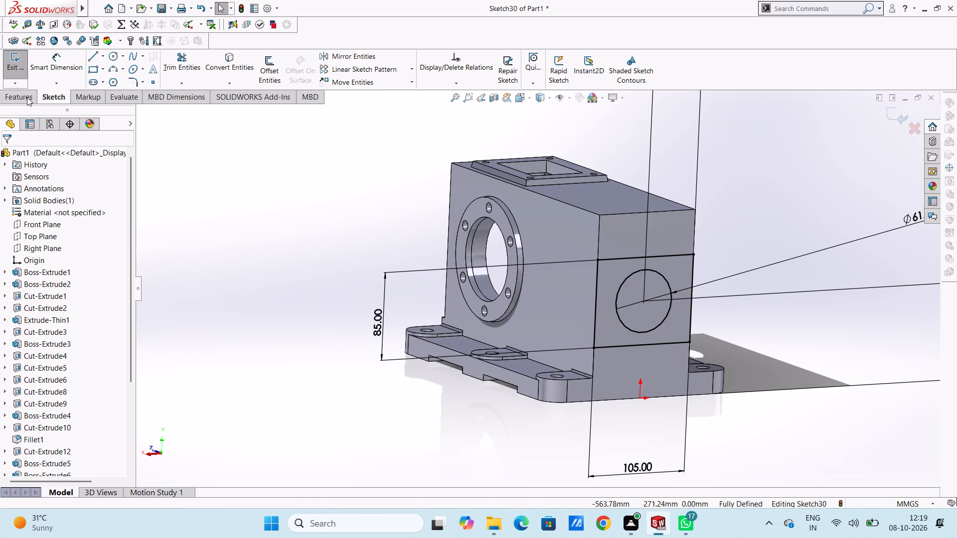
pyautogui.click(27, 97)
pyautogui.click(28, 67)
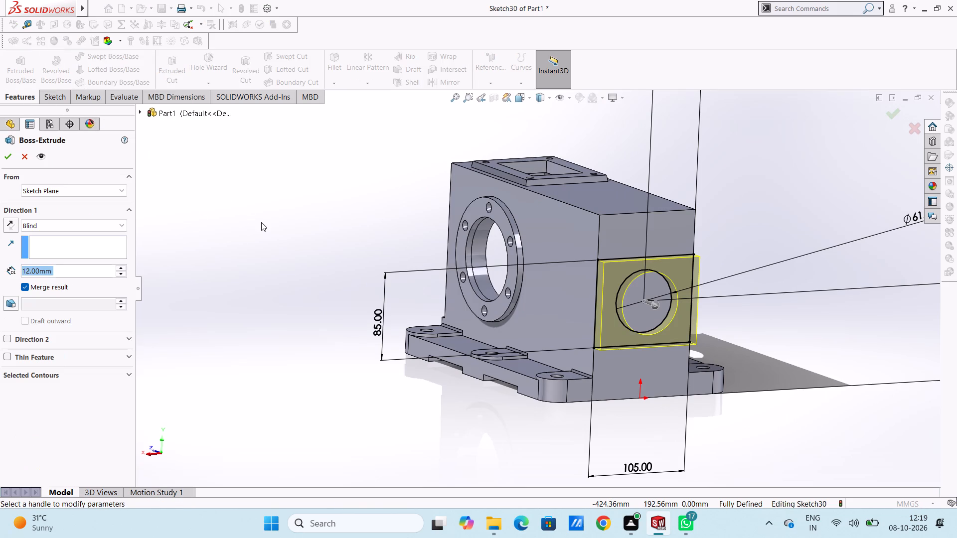
pyautogui.press('6')
pyautogui.press('Return')
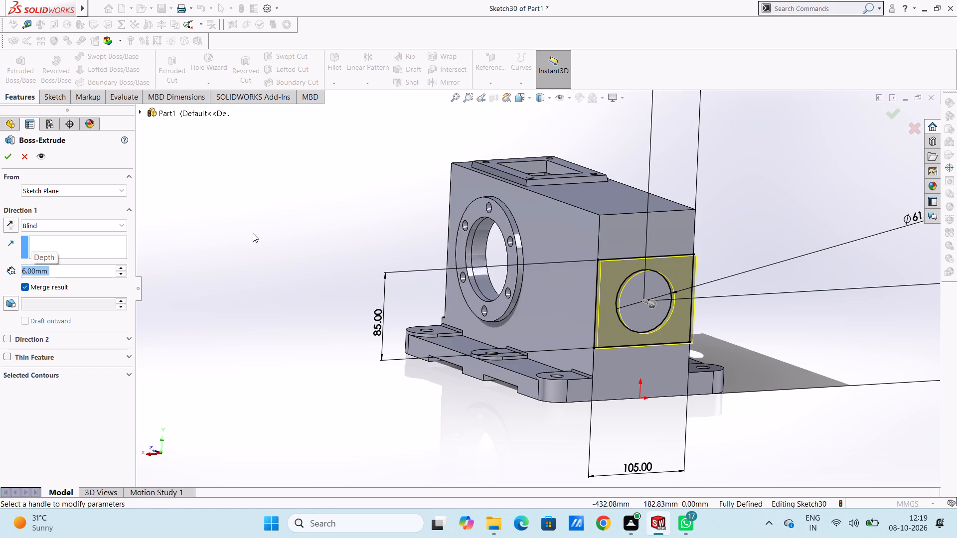
pyautogui.click(7, 157)
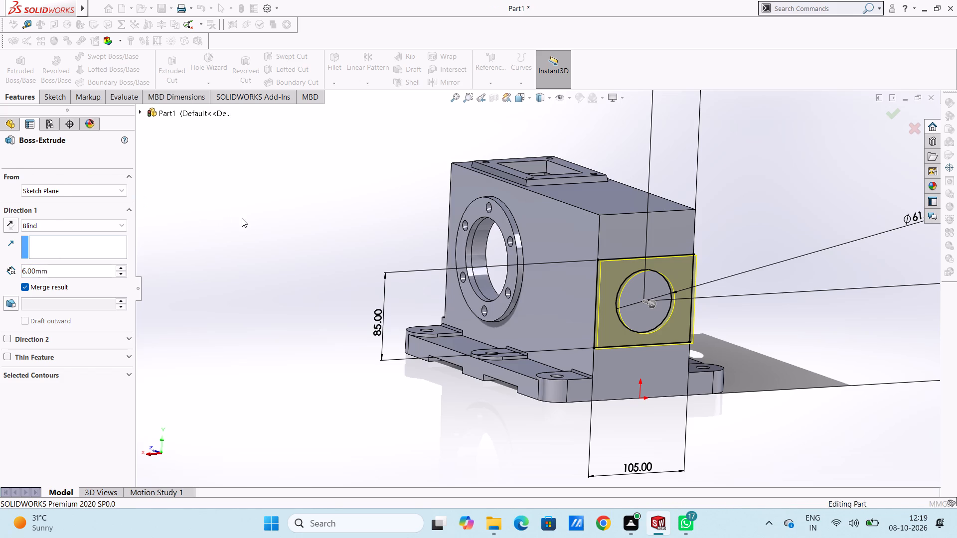
pyautogui.click(243, 218)
# Start a sketch on the new rectangular pad's outer face and draw a 30.5 mm radius circle over its round opening, sharing the centre.
pyautogui.scroll(3, 249, 235)
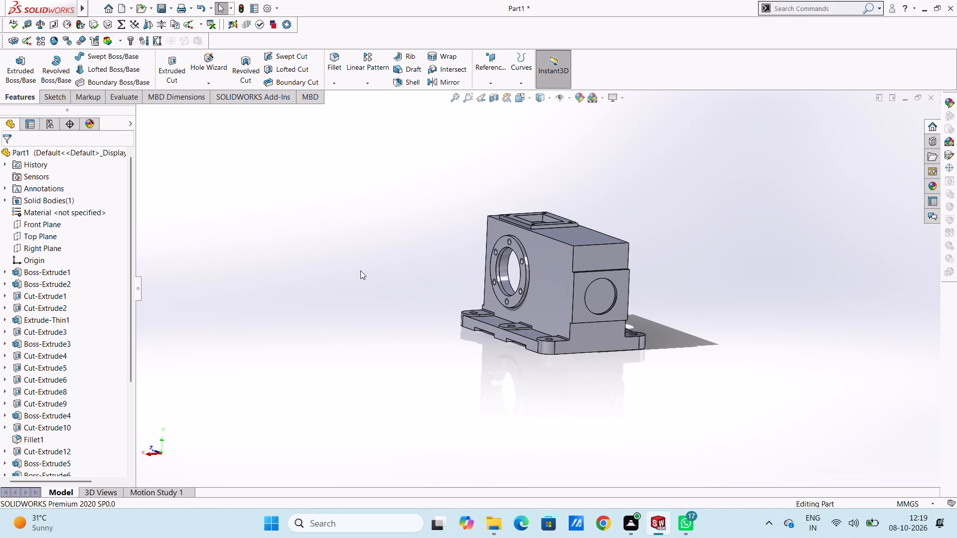
pyautogui.hotkey('ctrl', '2')
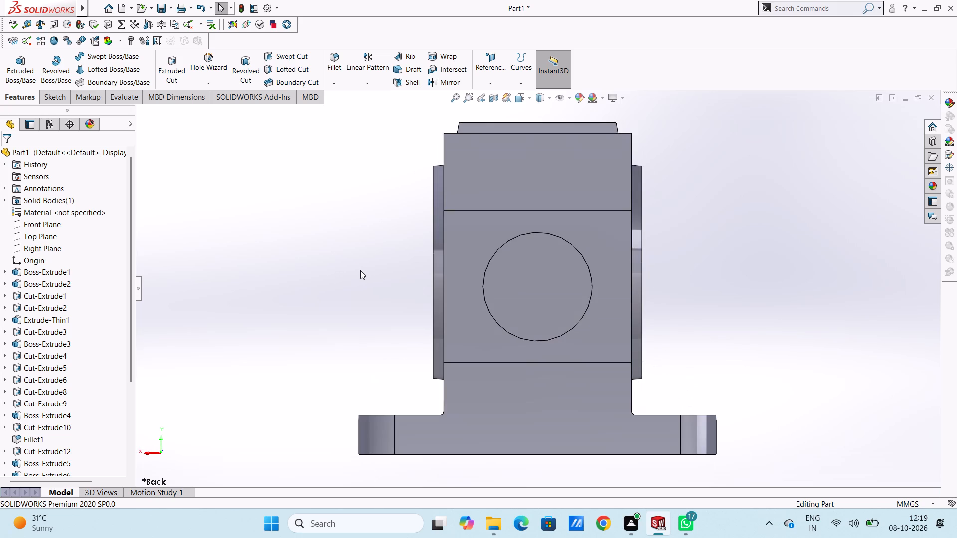
pyautogui.scroll(3, 360, 270)
pyautogui.click(574, 260)
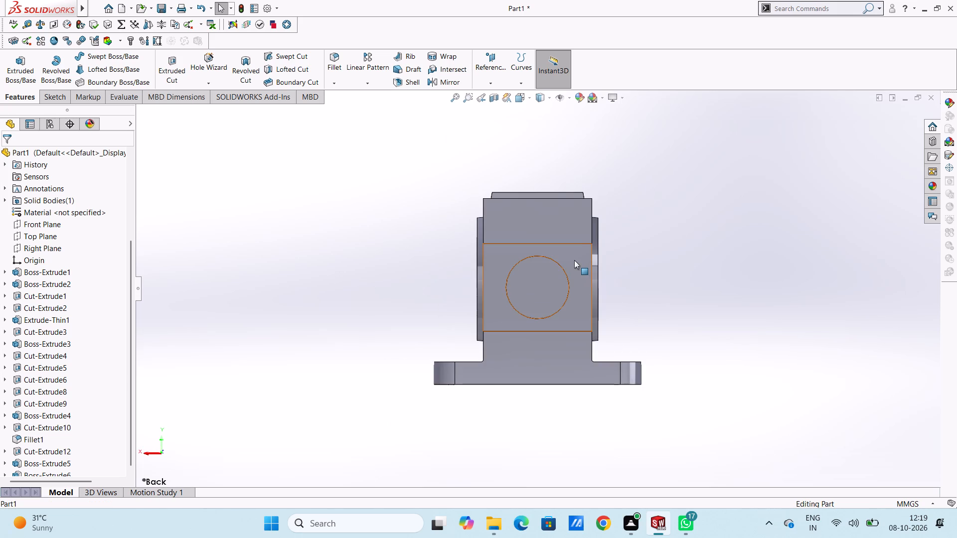
pyautogui.click(618, 233)
pyautogui.click(424, 223)
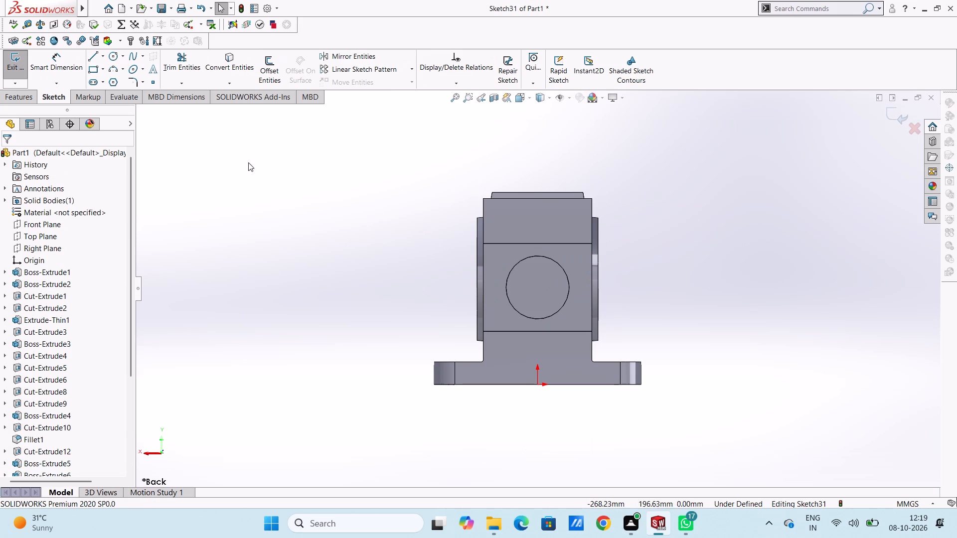
pyautogui.click(113, 56)
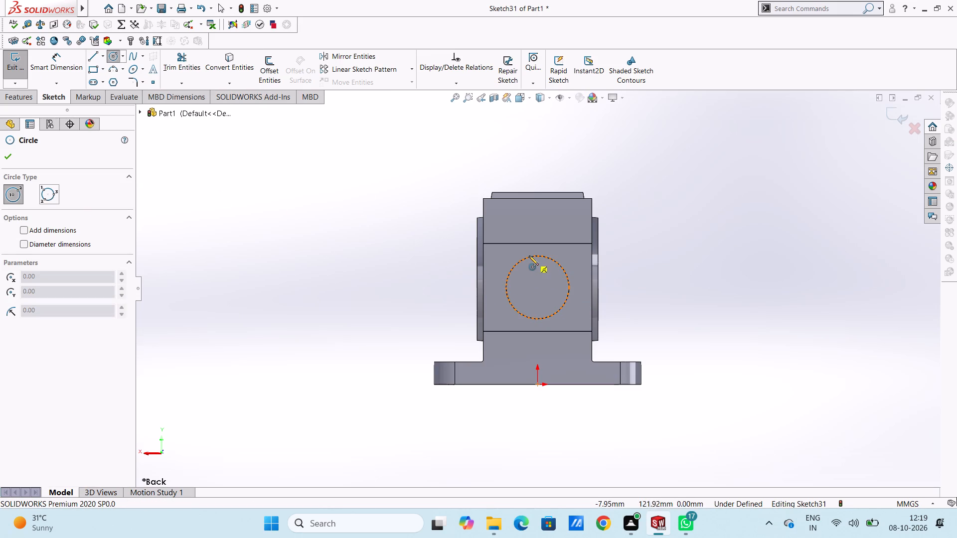
pyautogui.click(537, 287)
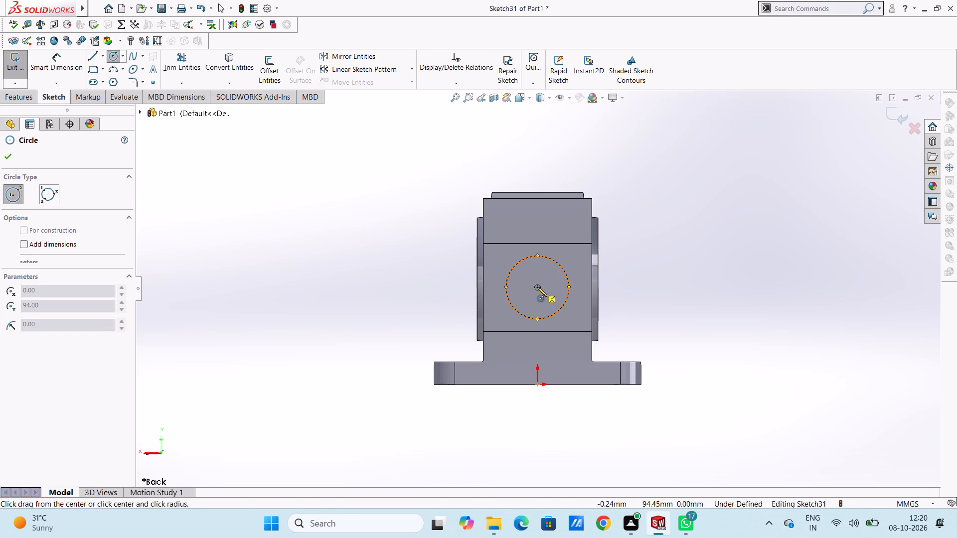
pyautogui.click(559, 266)
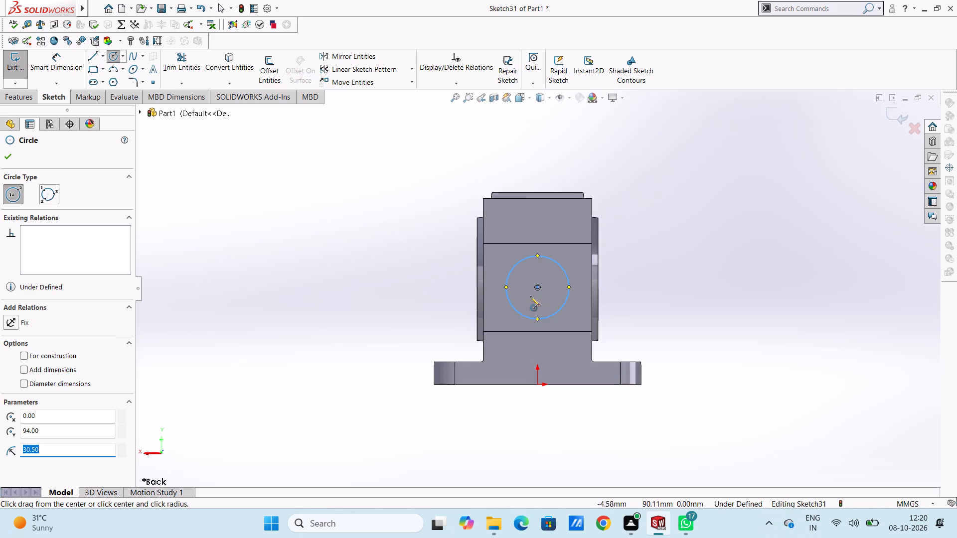
pyautogui.press('Escape')
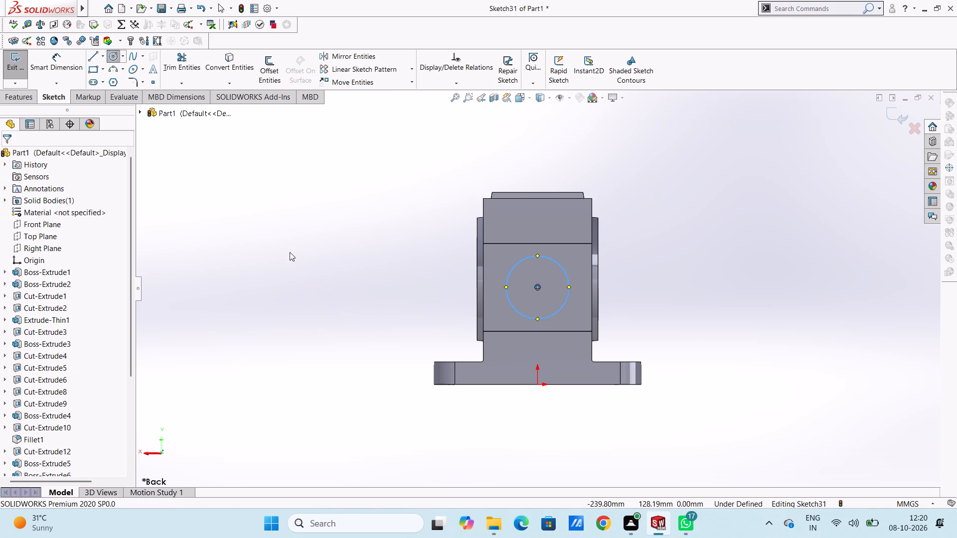
pyautogui.press('Escape')
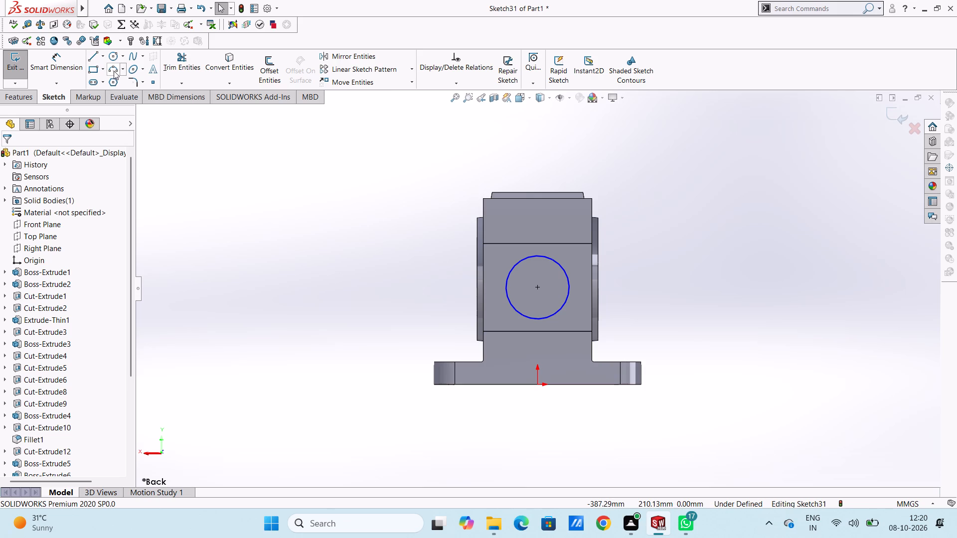
# Sketch four small circles, about 12 to 18 mm in diameter, near the pad's corners around the large circle.
pyautogui.click(114, 57)
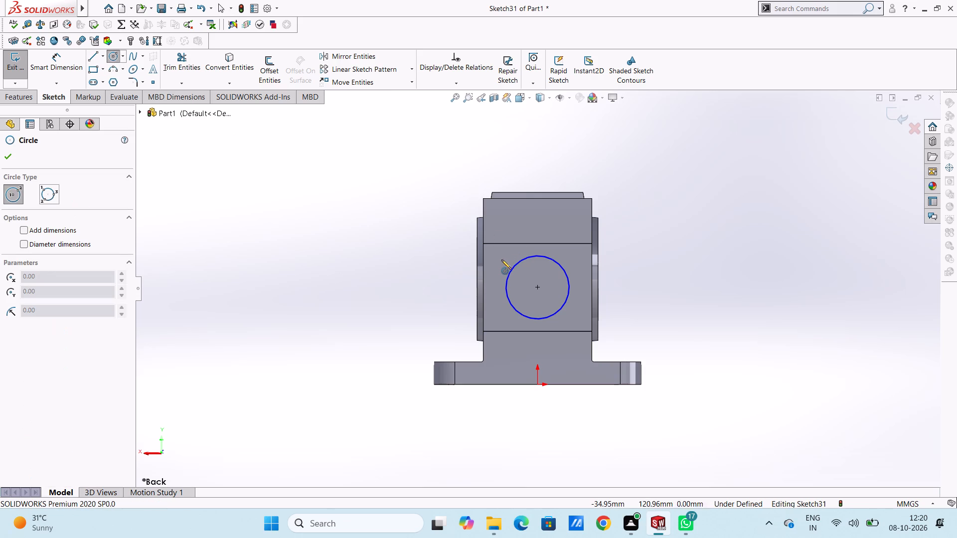
pyautogui.click(498, 258)
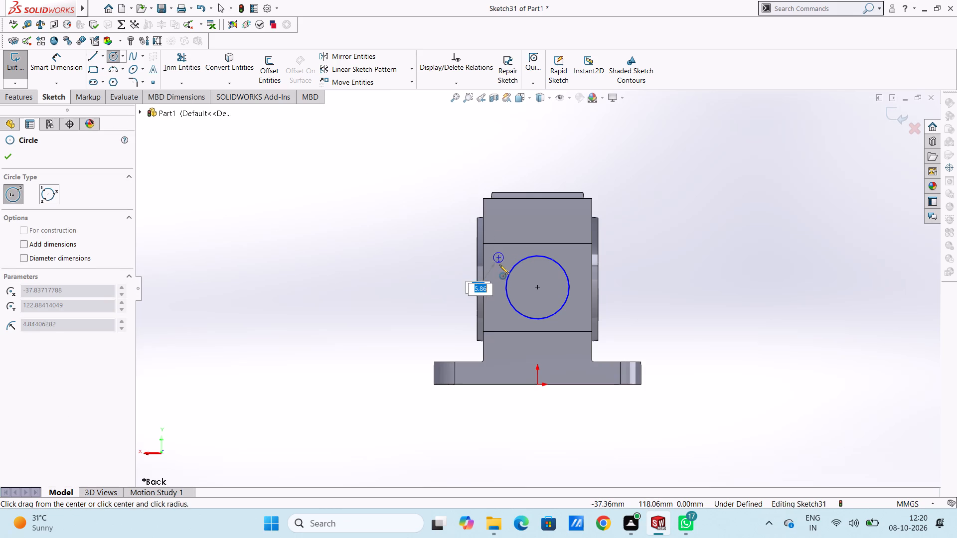
pyautogui.click(499, 266)
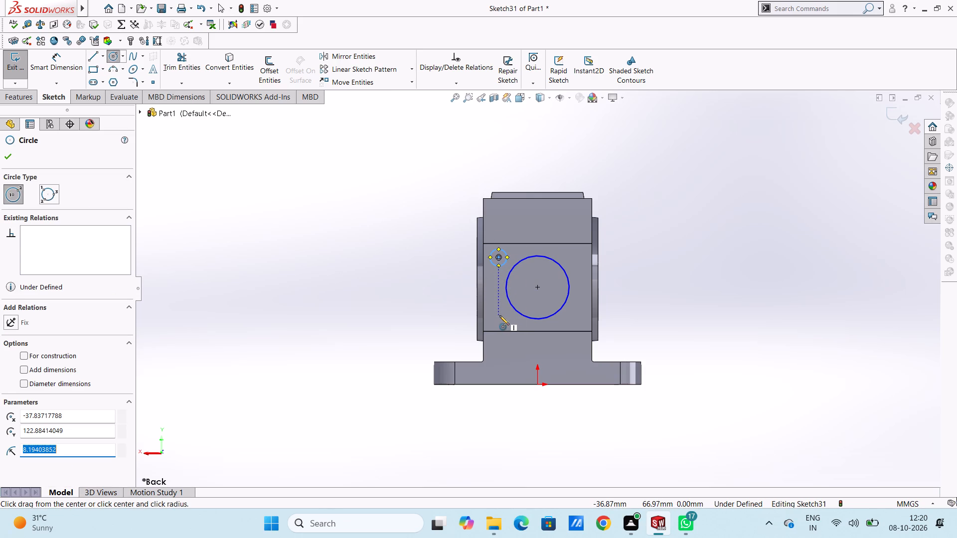
pyautogui.click(499, 315)
pyautogui.click(502, 320)
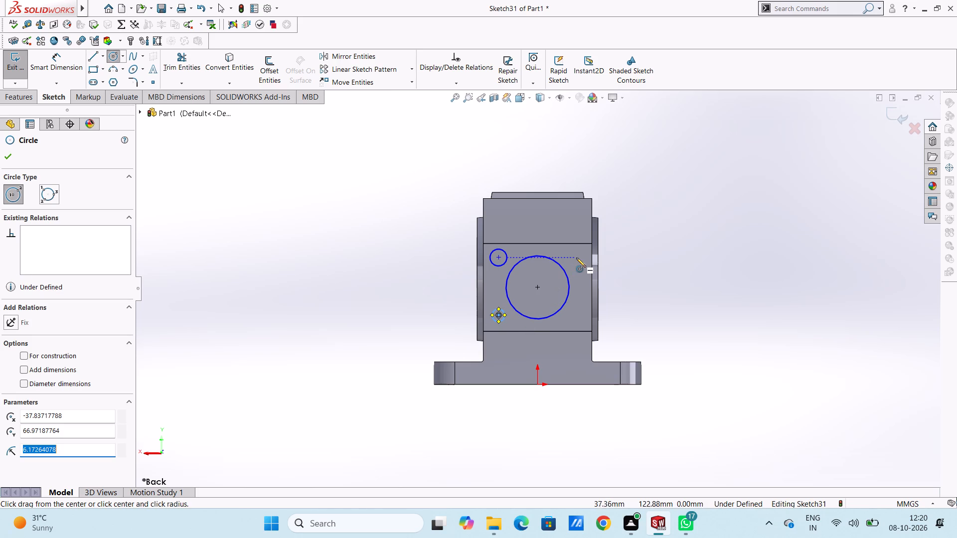
pyautogui.click(578, 256)
pyautogui.click(579, 267)
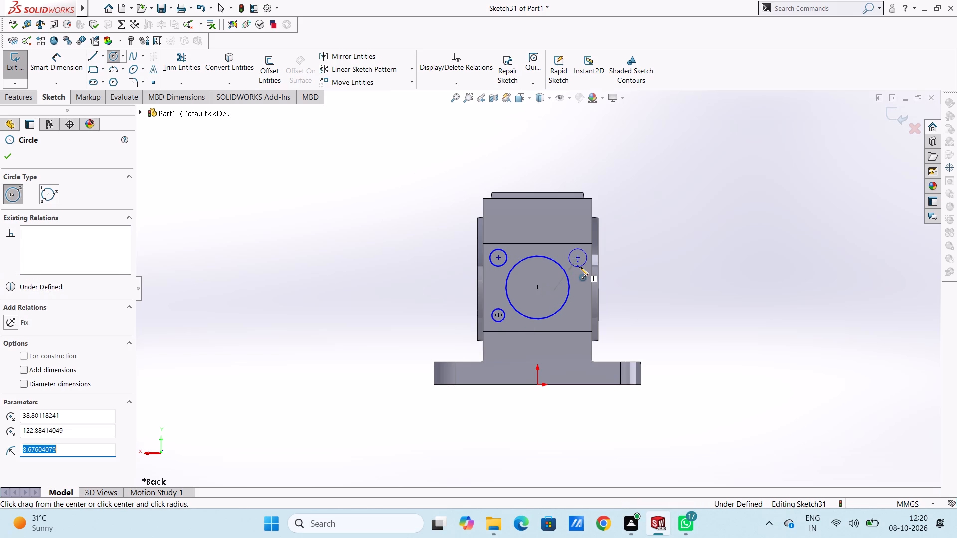
pyautogui.click(582, 316)
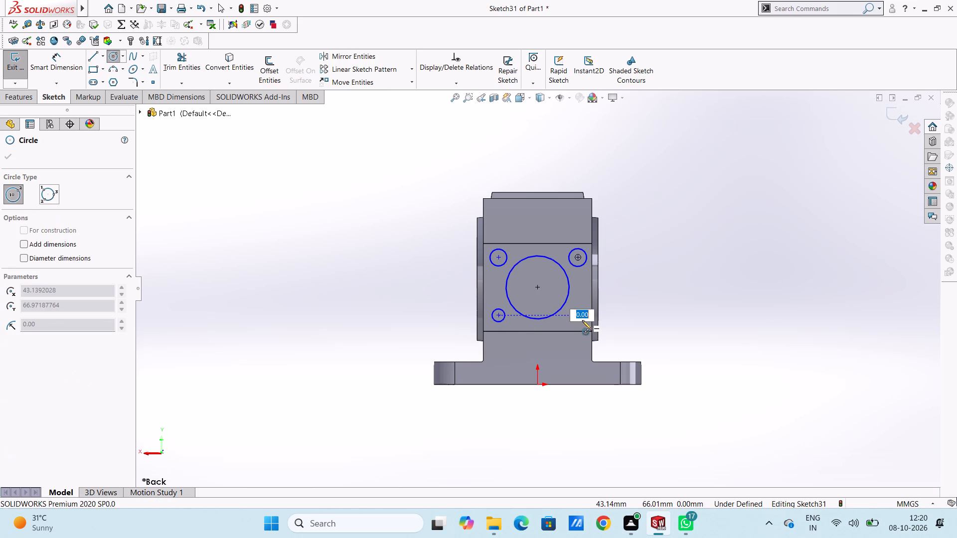
pyautogui.click(575, 321)
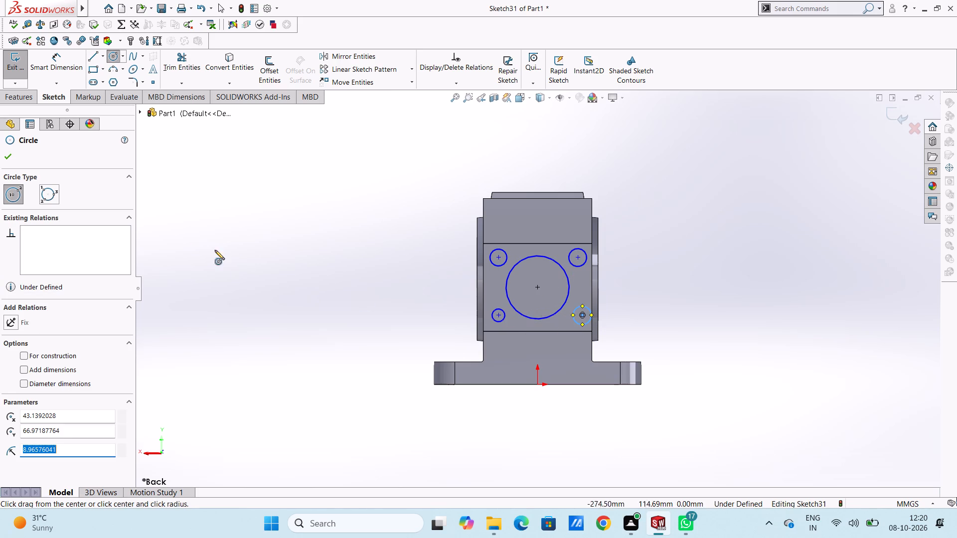
pyautogui.click(12, 158)
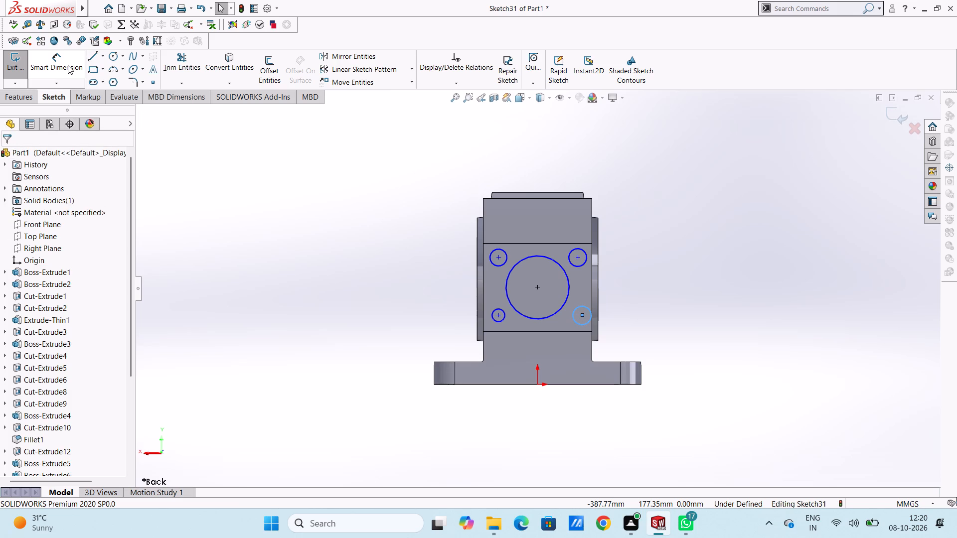
# Dimension the upper-left corner circle and set its diameter to 10 mm.
pyautogui.click(68, 65)
pyautogui.click(500, 267)
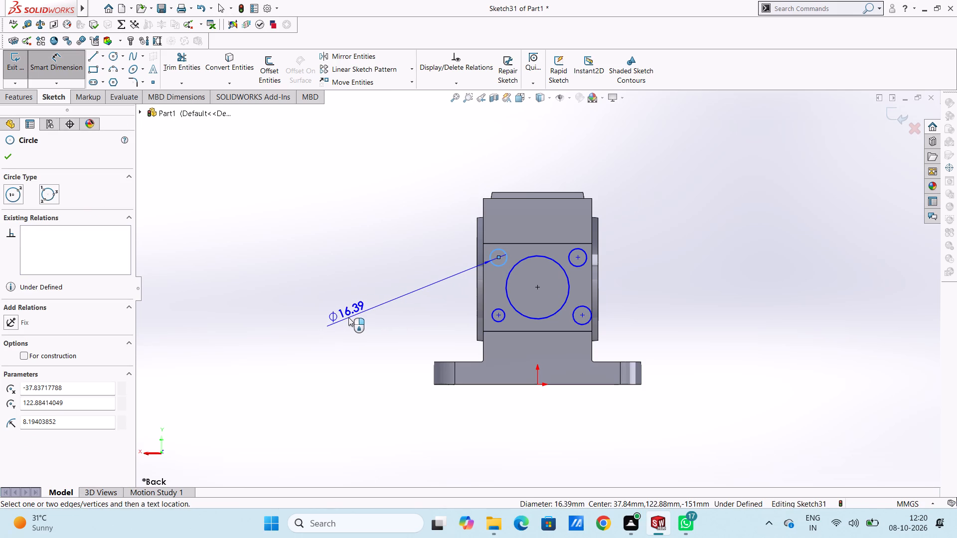
pyautogui.click(352, 302)
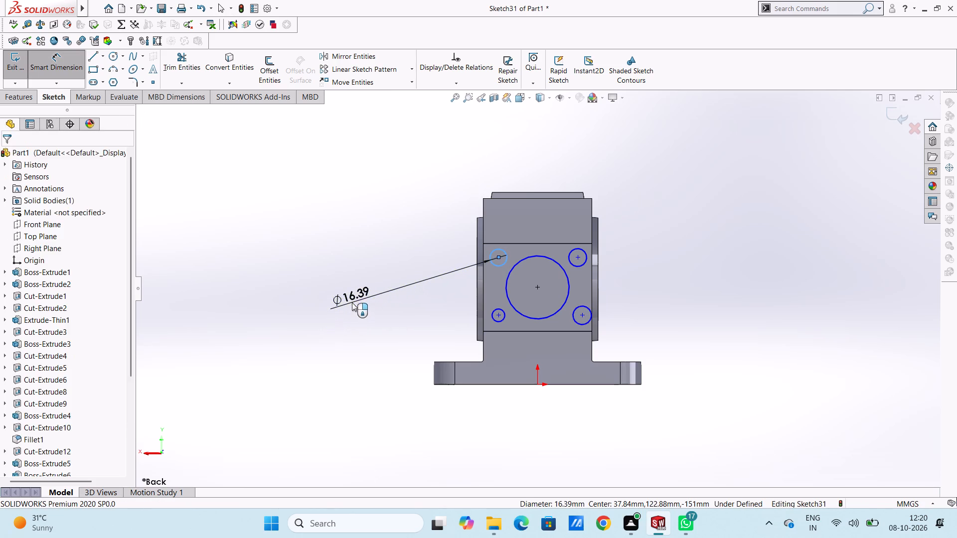
pyautogui.write('10')
pyautogui.press('Return')
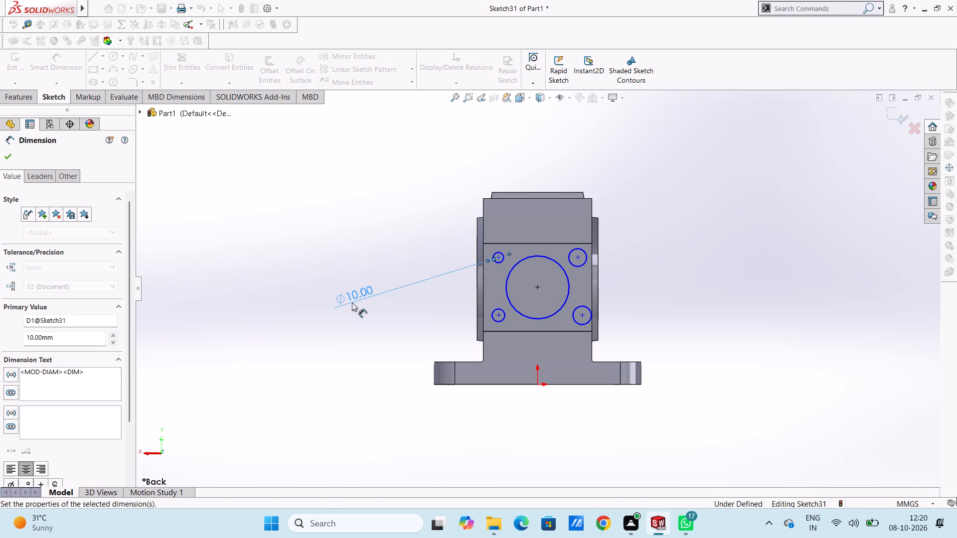
pyautogui.click(443, 238)
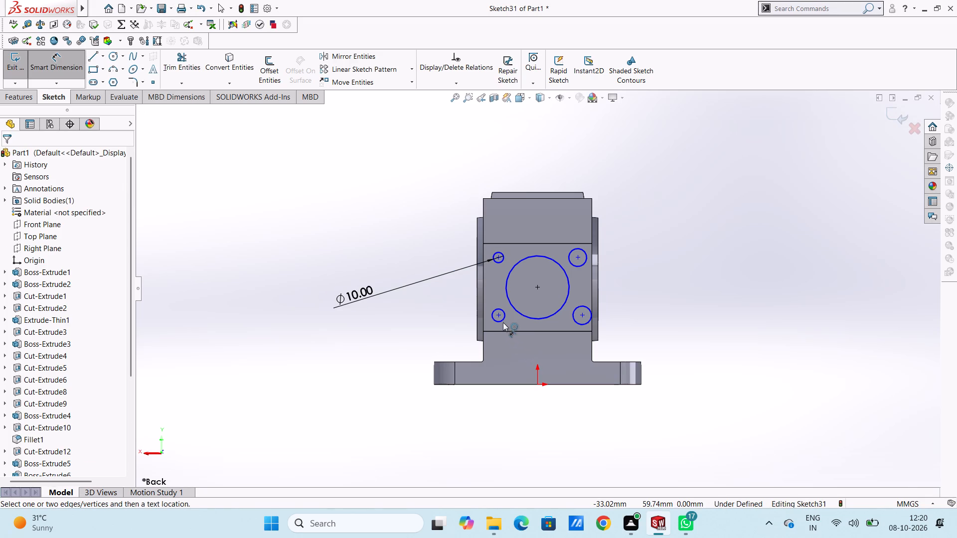
# Dimension the lower-left corner circle at 9 mm diameter and change the upper-left corner circle's diameter to 9 mm.
pyautogui.click(502, 322)
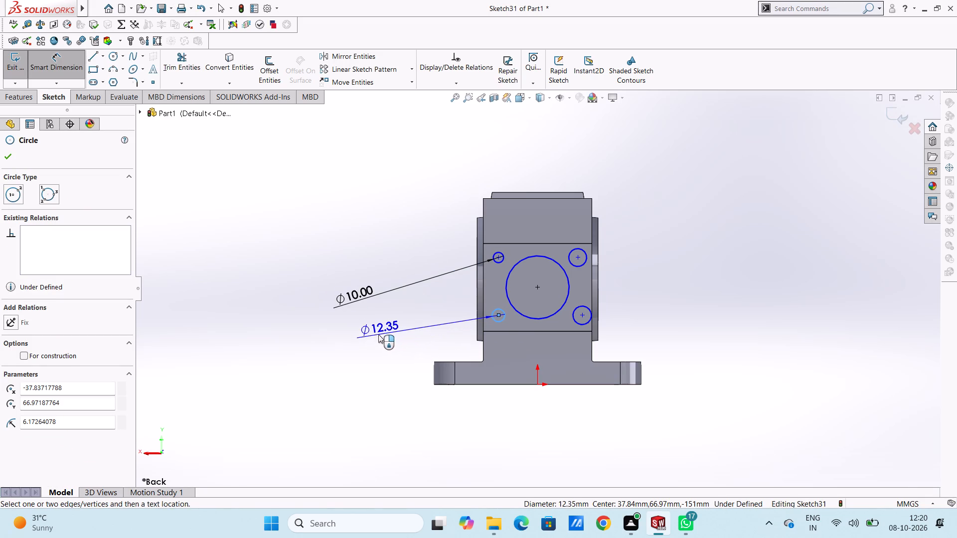
pyautogui.click(378, 334)
pyautogui.press('9')
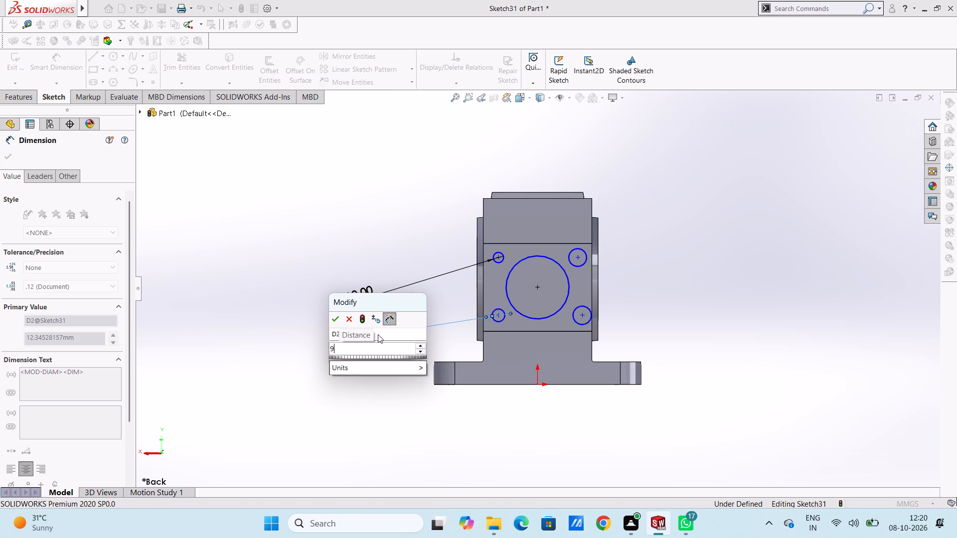
pyautogui.press('Return')
pyautogui.click(360, 241)
pyautogui.doubleClick(353, 293)
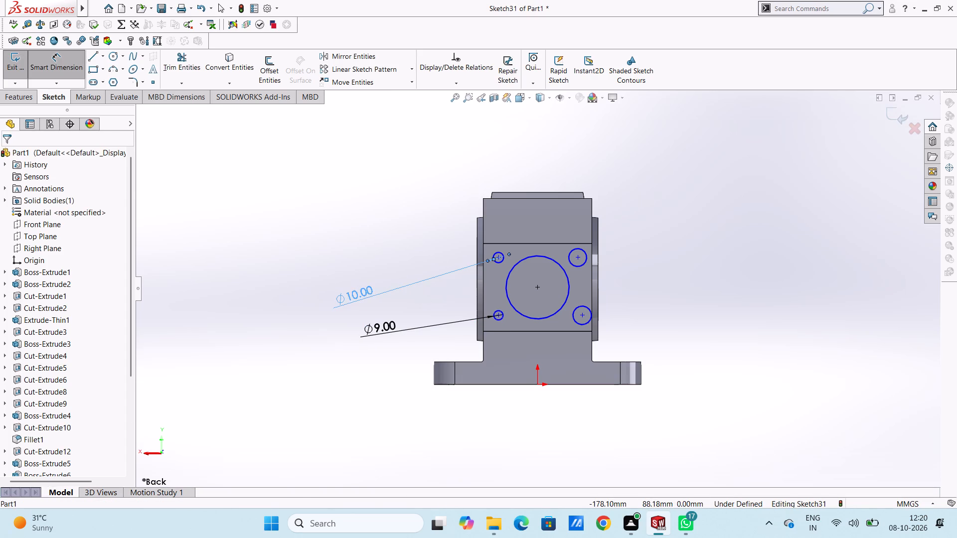
pyautogui.press('9')
pyautogui.press('Return')
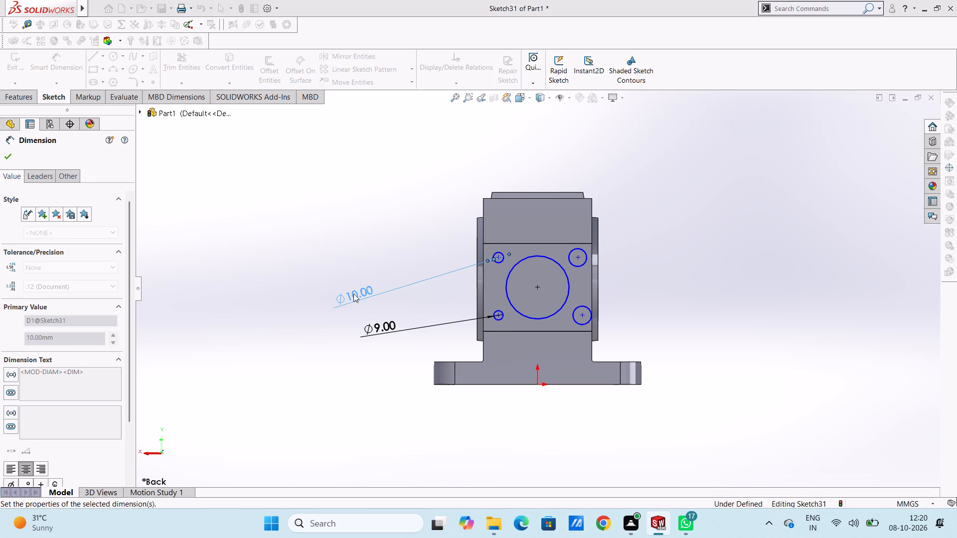
pyautogui.click(370, 257)
# Dimension the upper-right and lower-right corner circles of the pad at 9 mm diameter each.
pyautogui.click(584, 267)
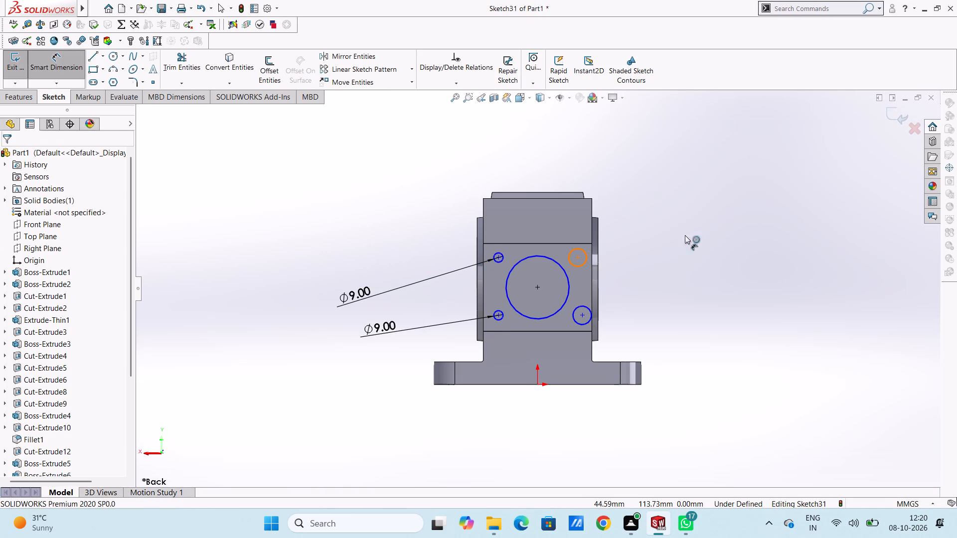
pyautogui.click(781, 204)
pyautogui.press('9')
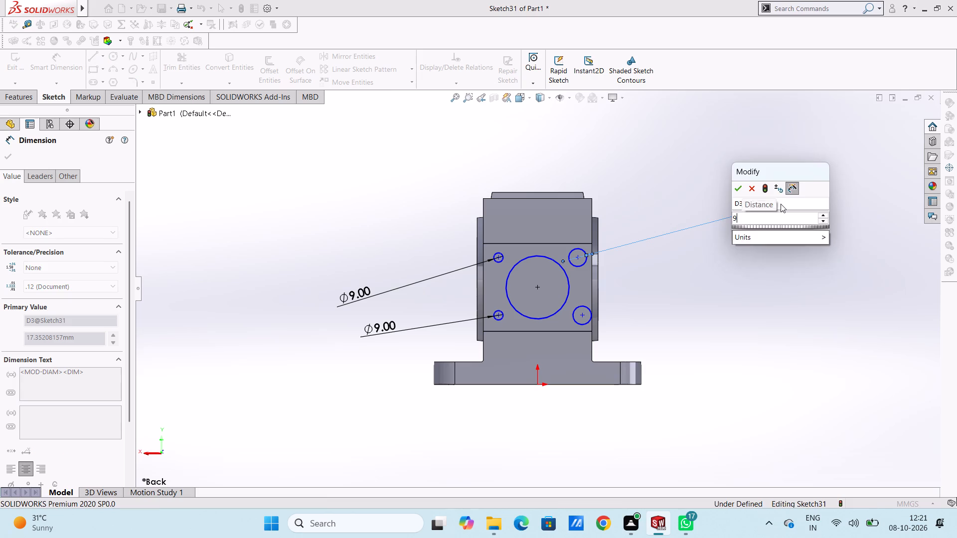
pyautogui.press('Return')
pyautogui.click(779, 267)
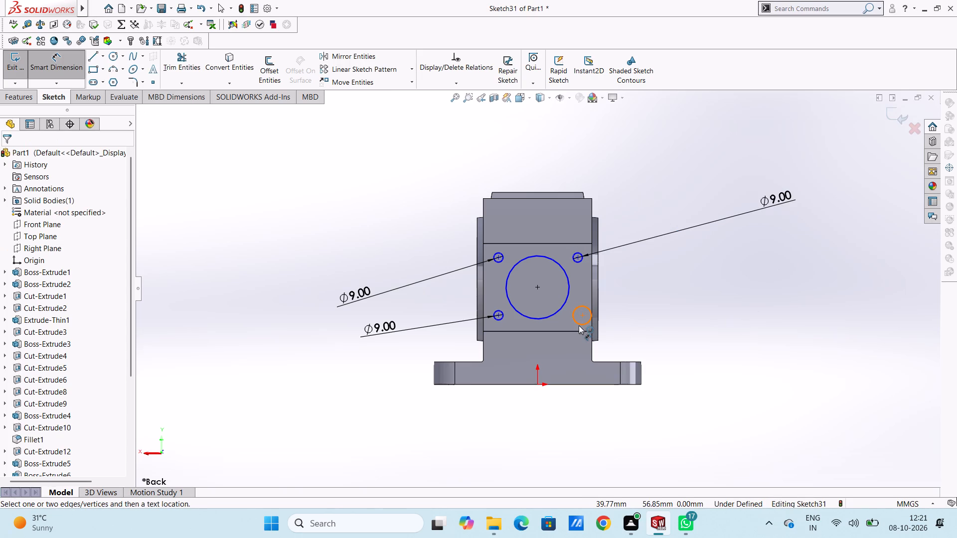
pyautogui.click(579, 325)
pyautogui.click(757, 335)
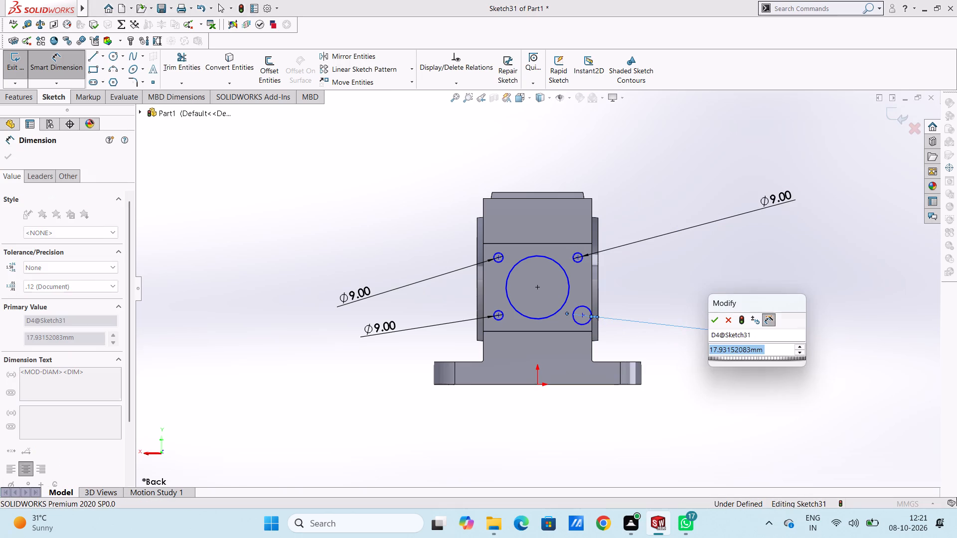
pyautogui.press('9')
pyautogui.press('Return')
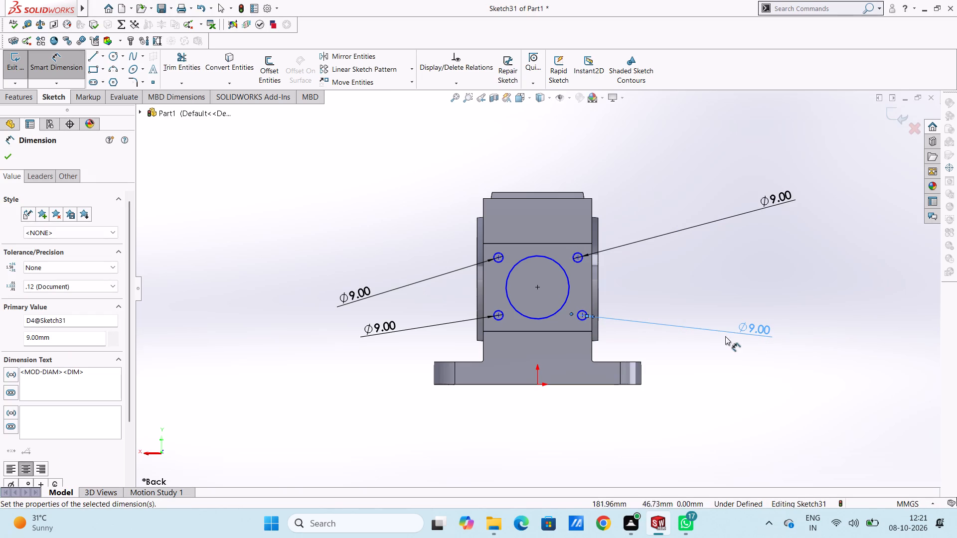
pyautogui.click(710, 311)
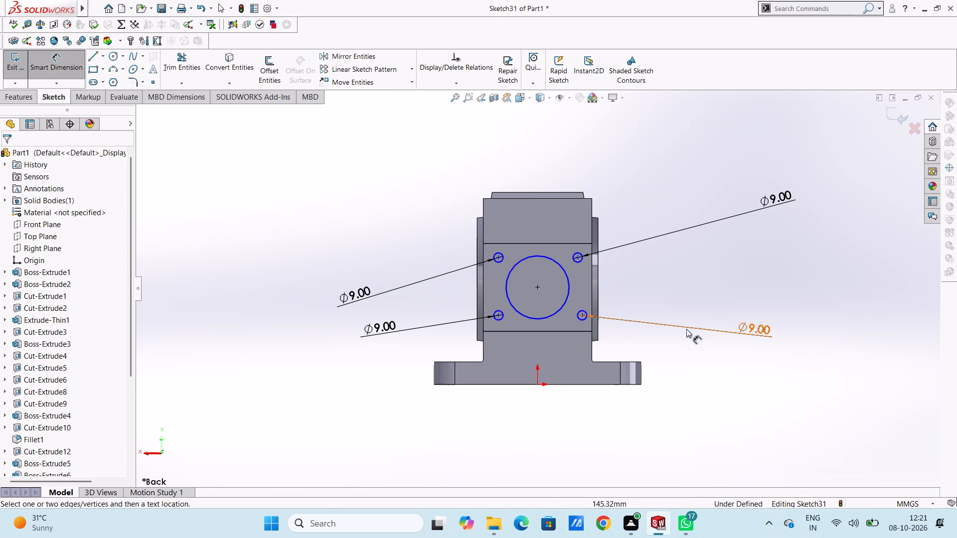
# Space the two left corner circles' centres 52 mm apart vertically, with the upper one 26 mm above the large circle's centre.
pyautogui.click(498, 258)
pyautogui.click(498, 314)
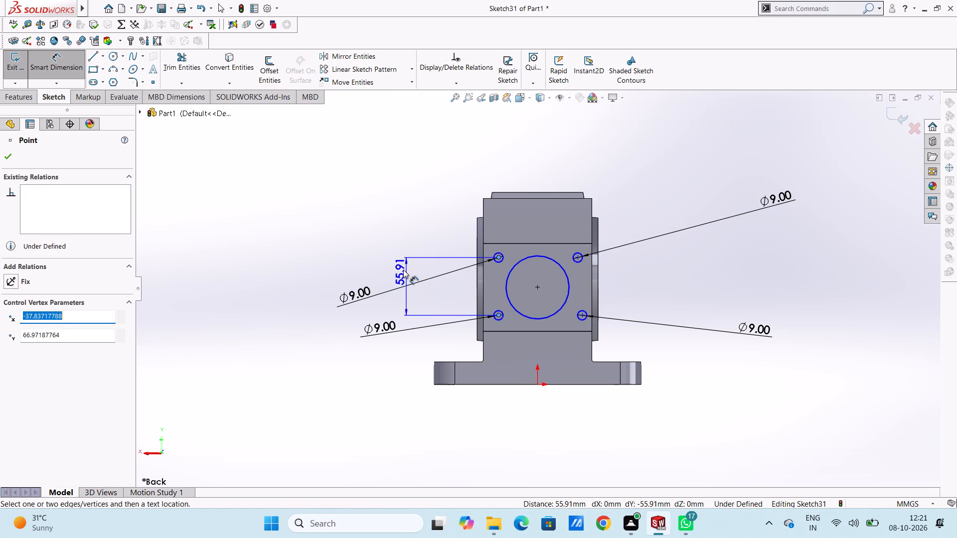
pyautogui.click(391, 259)
pyautogui.write('52')
pyautogui.press('Return')
pyautogui.click(399, 196)
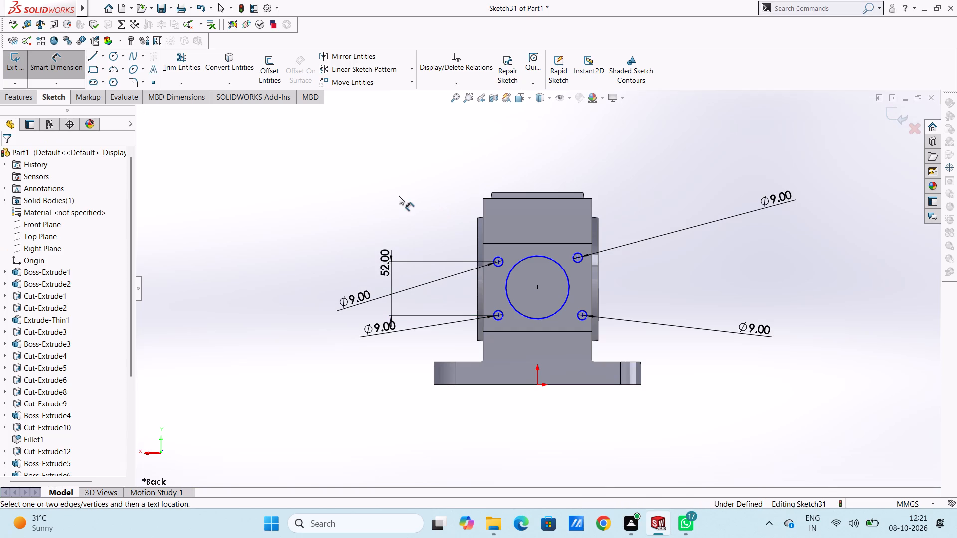
pyautogui.click(499, 262)
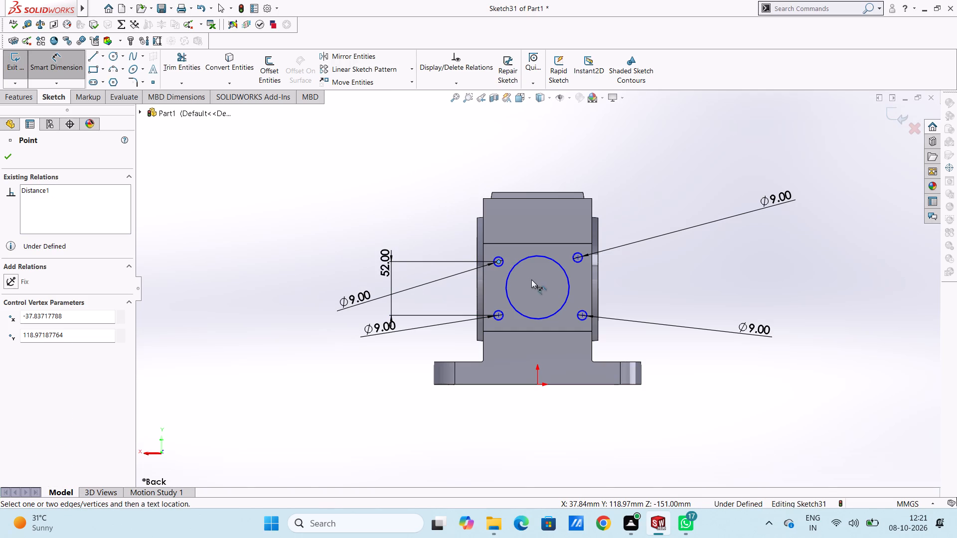
pyautogui.click(538, 288)
pyautogui.click(337, 276)
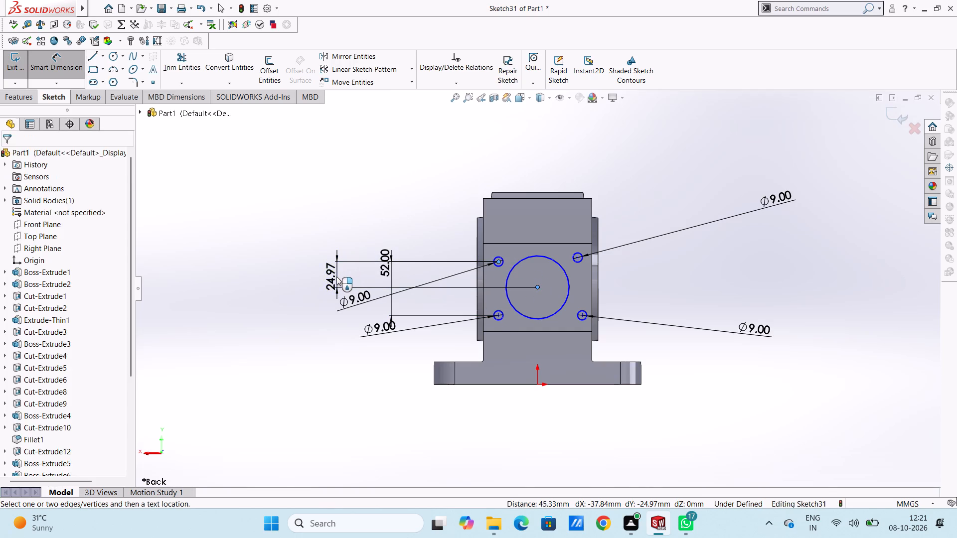
pyautogui.write('26')
pyautogui.press('Return')
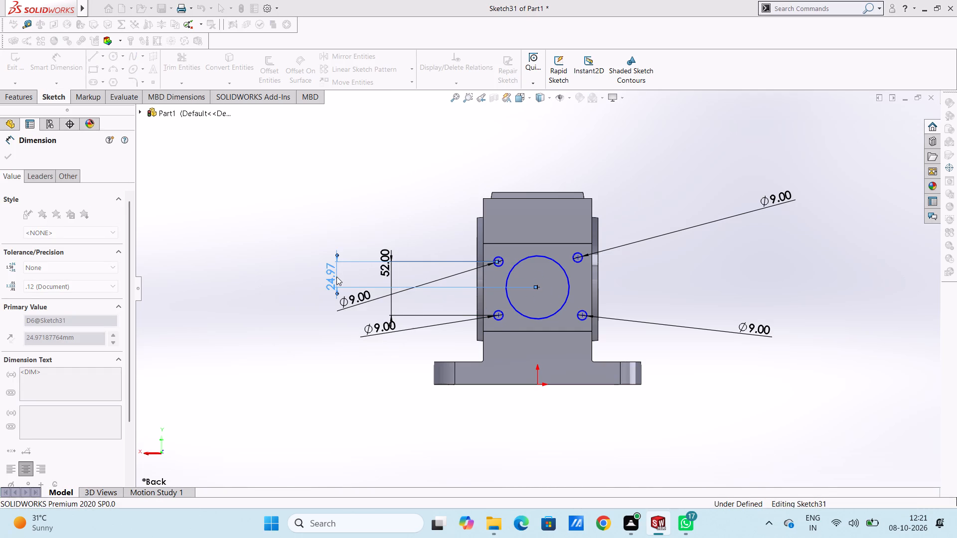
pyautogui.click(302, 241)
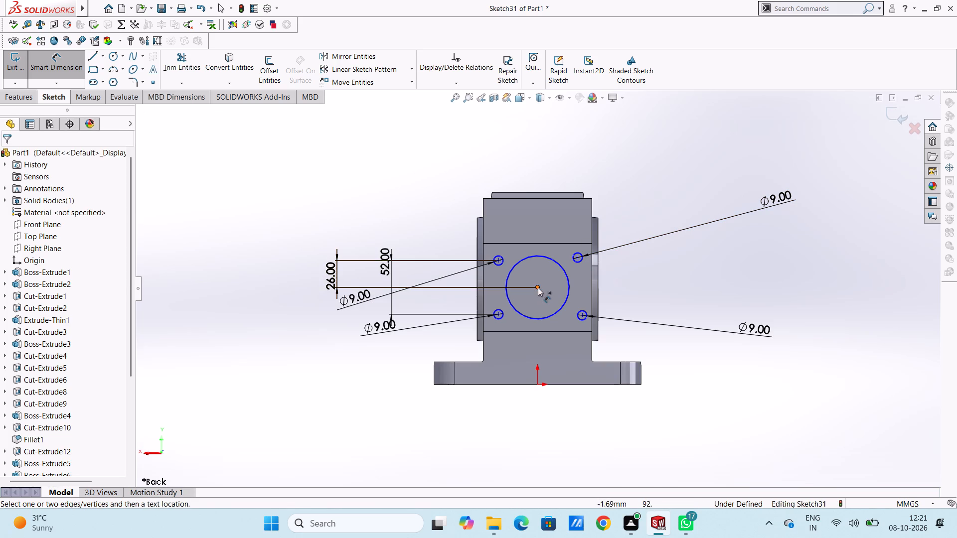
# Set the two right corner circles' centres 26 mm above and 26 mm below the large circle's centre.
pyautogui.click(538, 287)
pyautogui.click(579, 258)
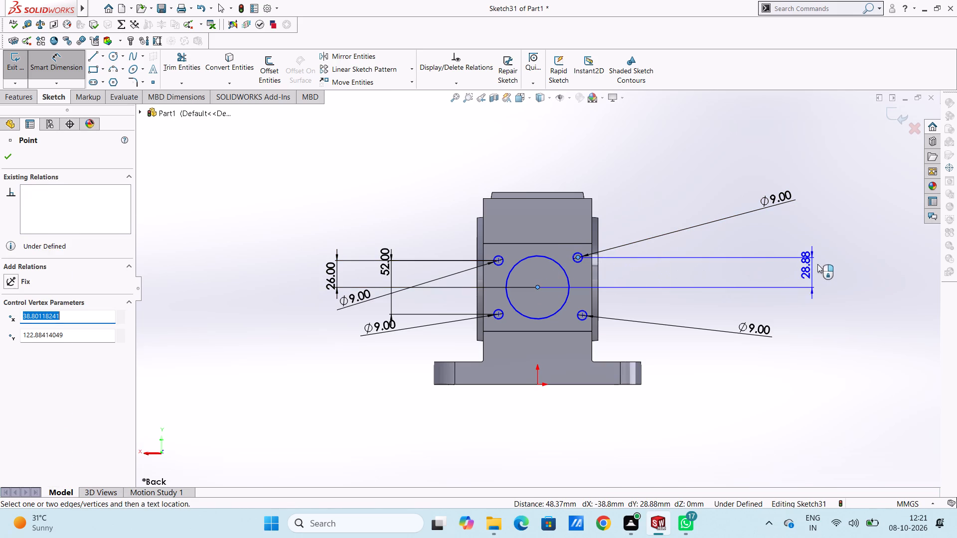
pyautogui.click(817, 264)
pyautogui.write('26')
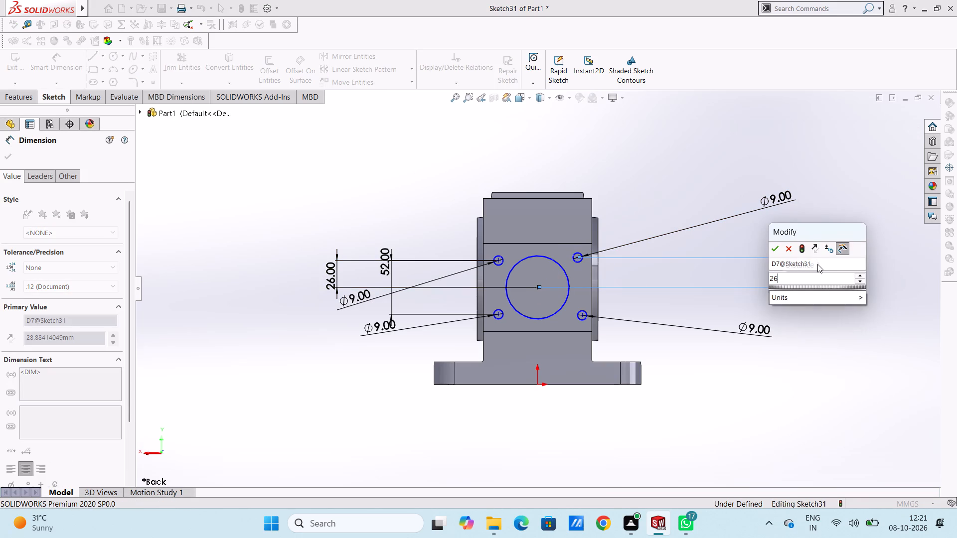
pyautogui.press('Return')
pyautogui.click(695, 179)
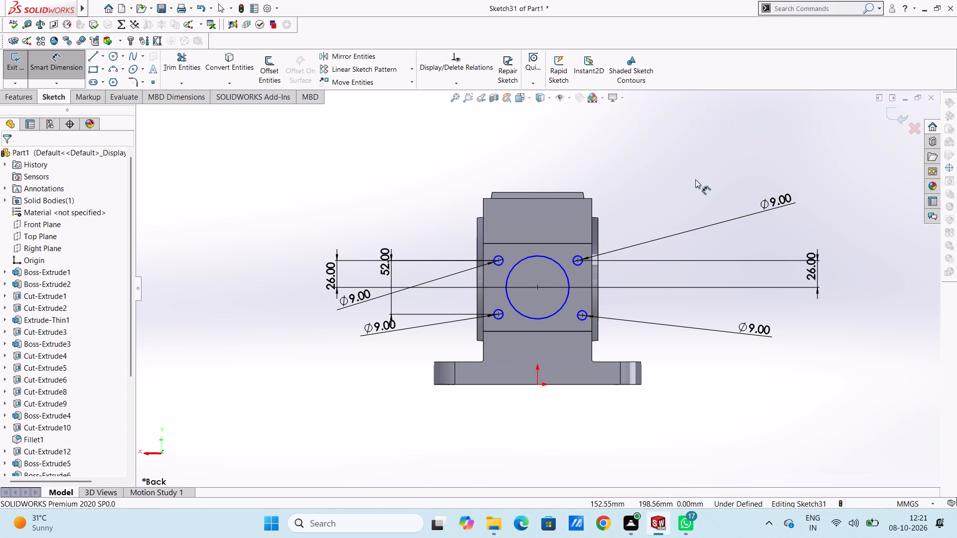
pyautogui.click(583, 316)
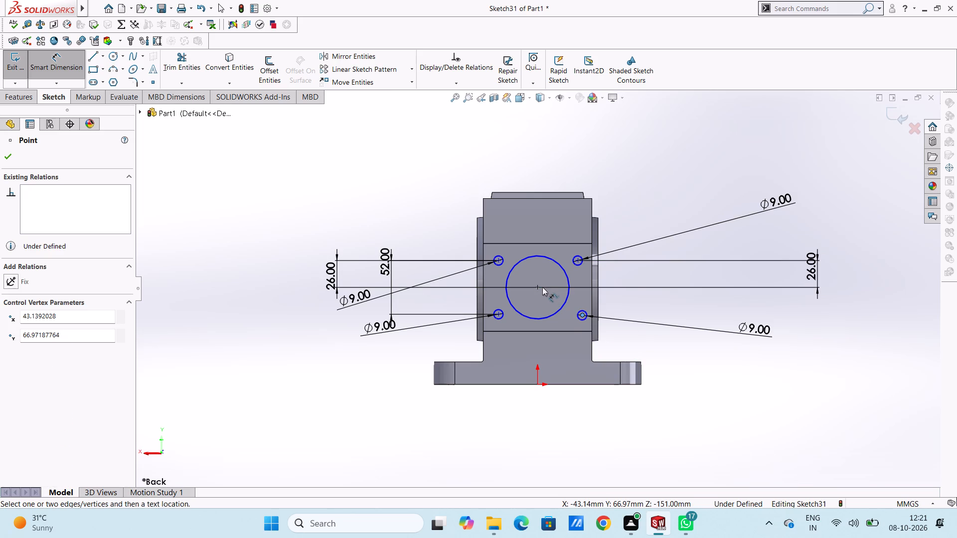
pyautogui.click(539, 286)
pyautogui.click(849, 296)
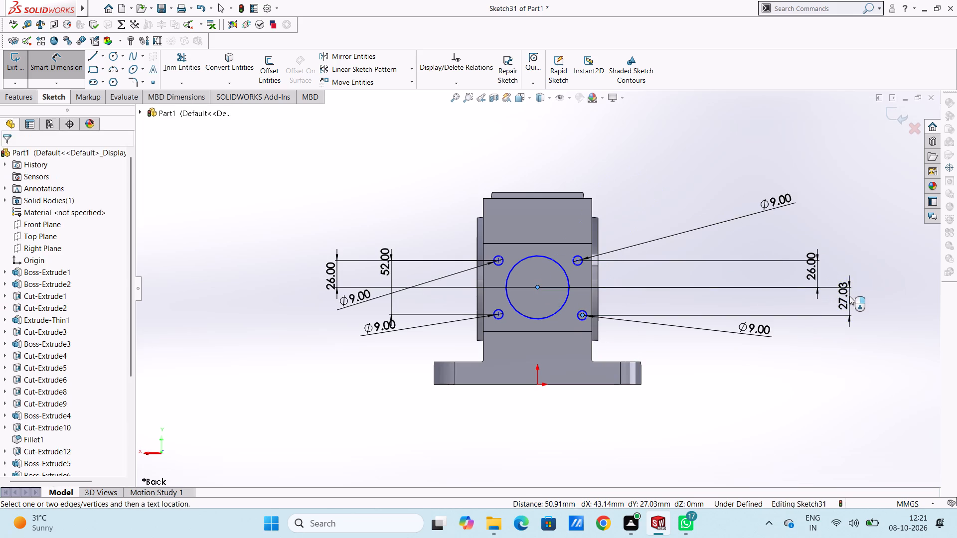
pyautogui.write('26')
pyautogui.press('Return')
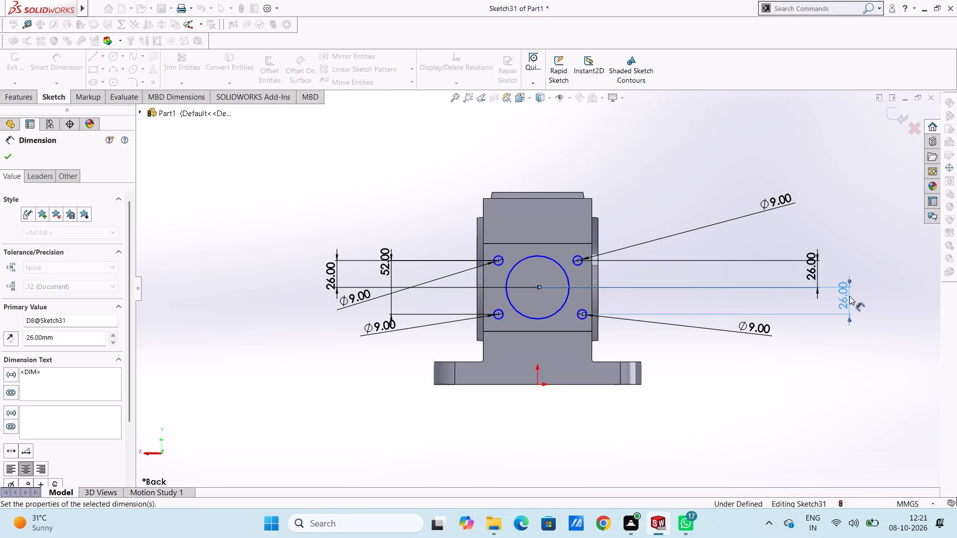
pyautogui.click(648, 171)
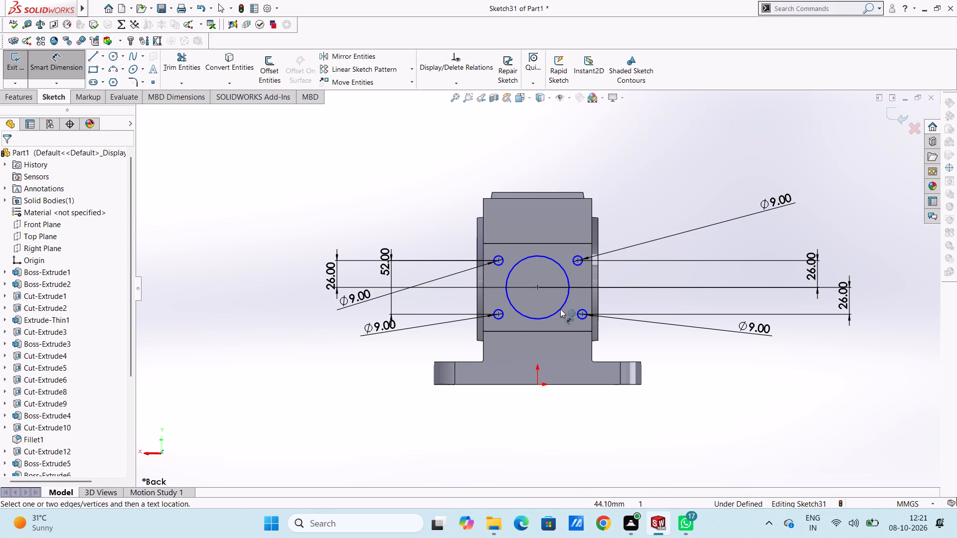
# Space the two lower corner circles 65 mm apart horizontally, with the right one 32.5 mm from the large circle's centre.
pyautogui.click(499, 316)
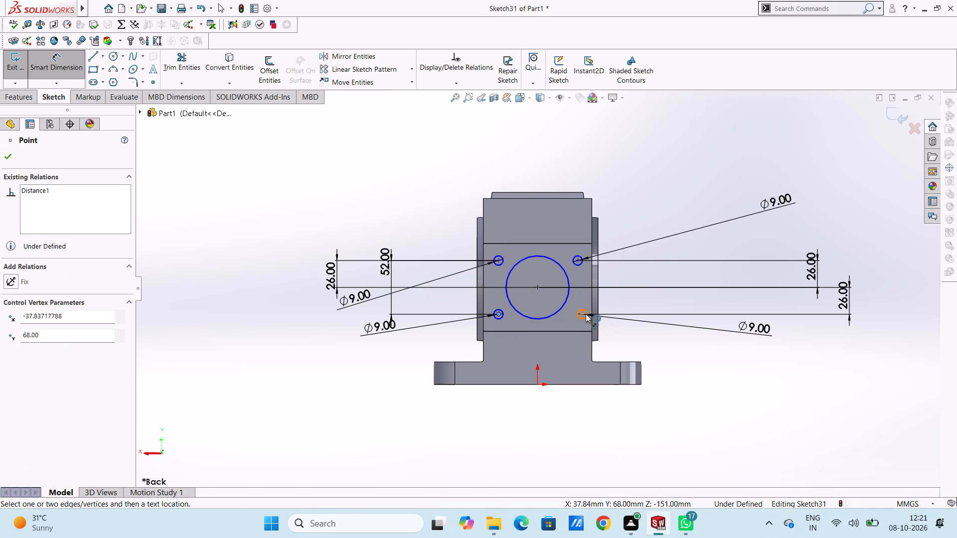
pyautogui.click(584, 314)
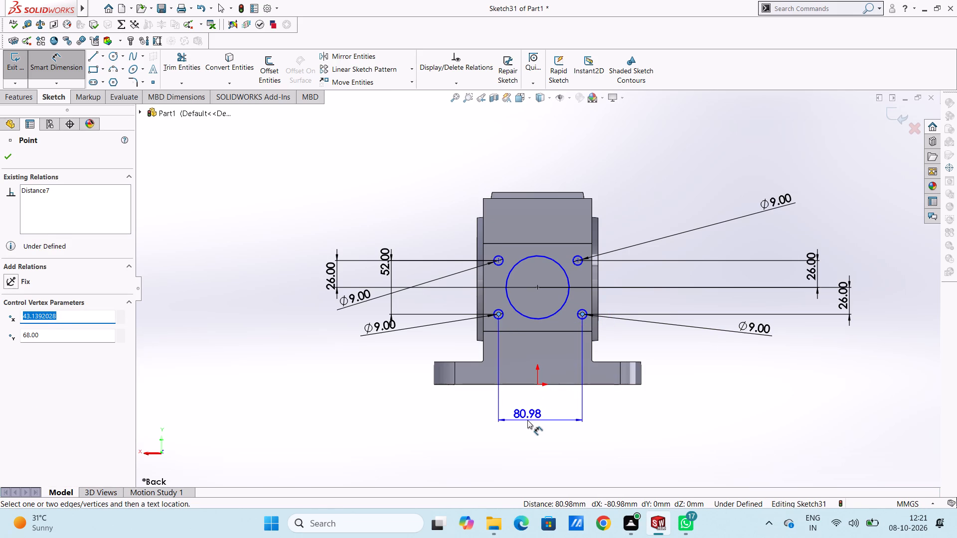
pyautogui.click(526, 420)
pyautogui.write('65')
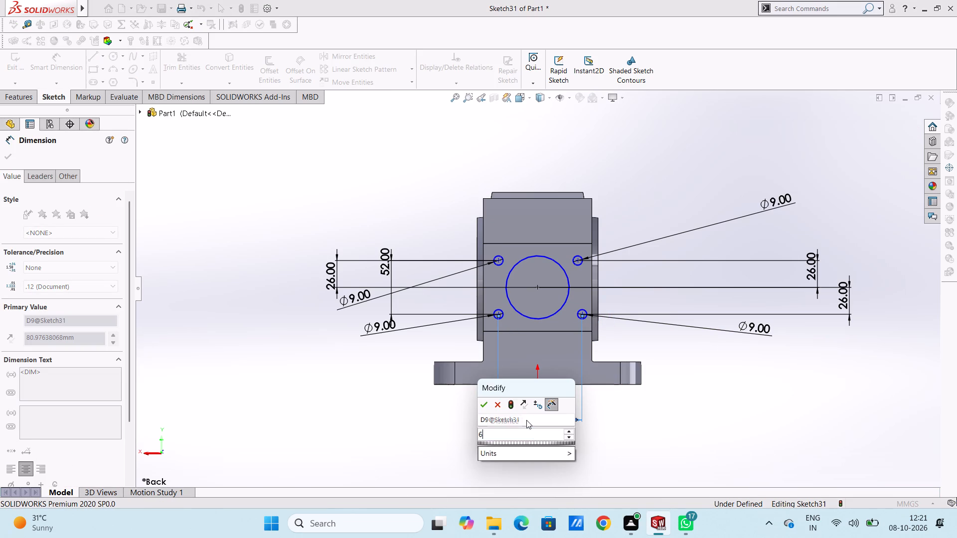
pyautogui.press('Return')
pyautogui.click(775, 407)
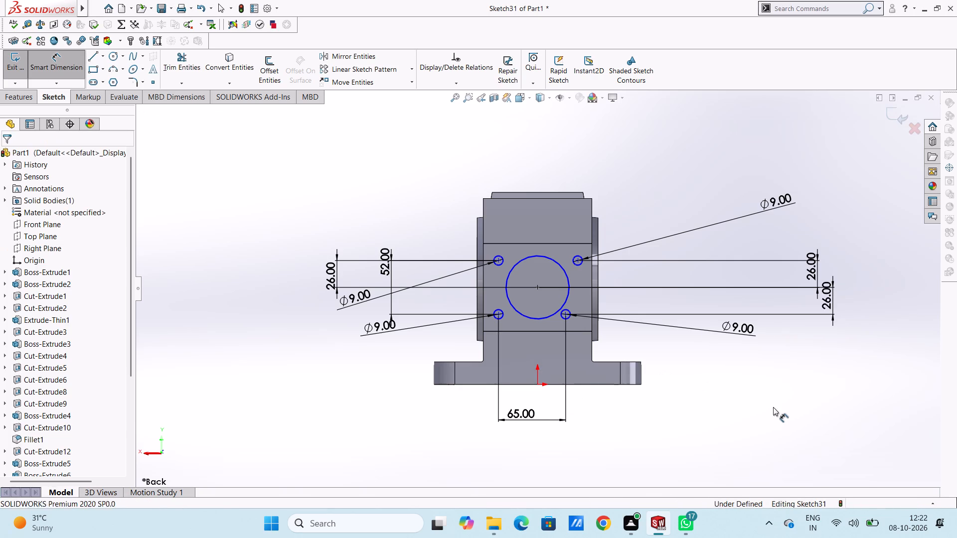
pyautogui.click(539, 286)
pyautogui.click(567, 317)
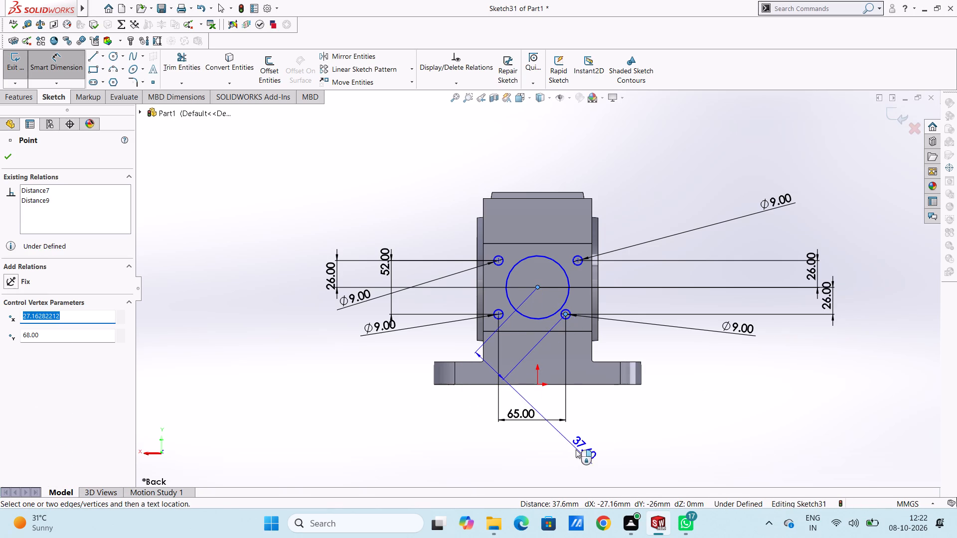
pyautogui.click(553, 448)
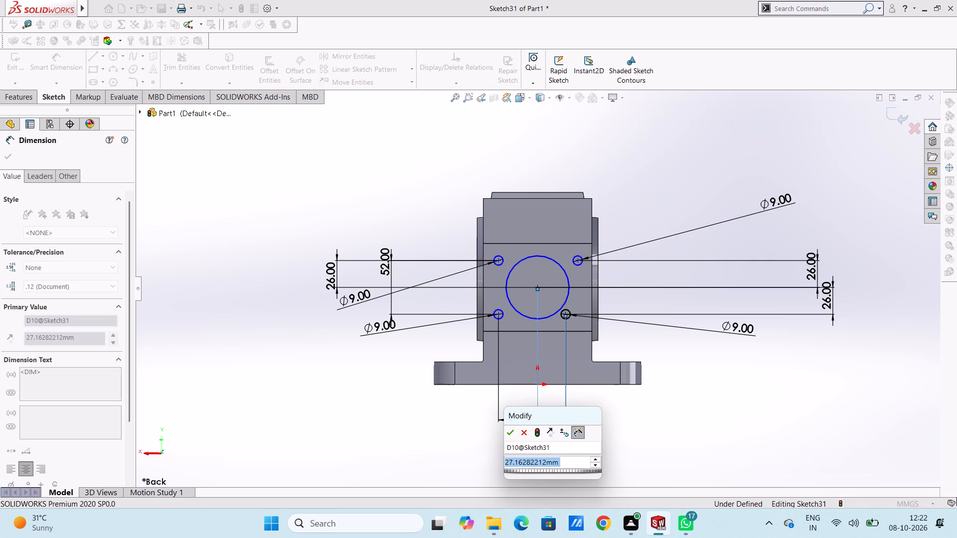
pyautogui.write('32.5')
pyautogui.press('Return')
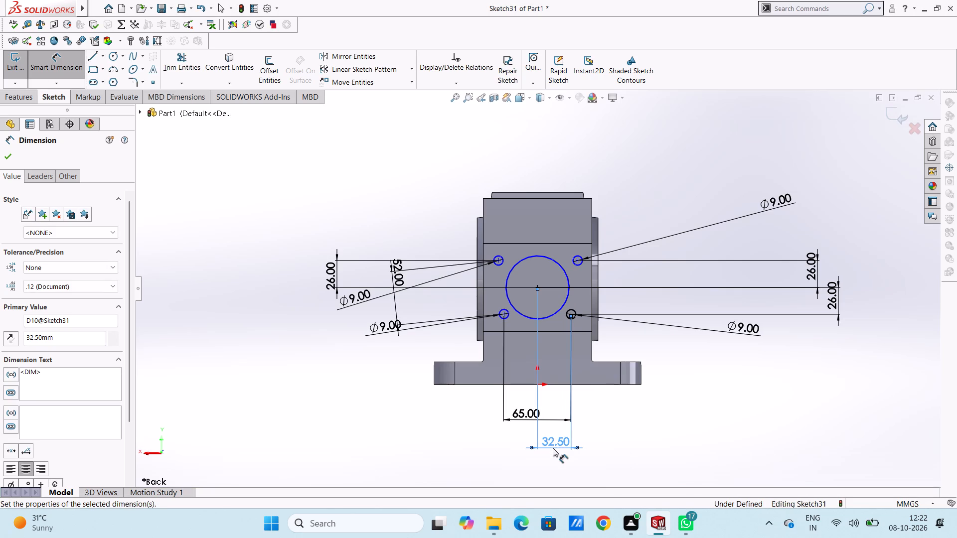
pyautogui.click(583, 150)
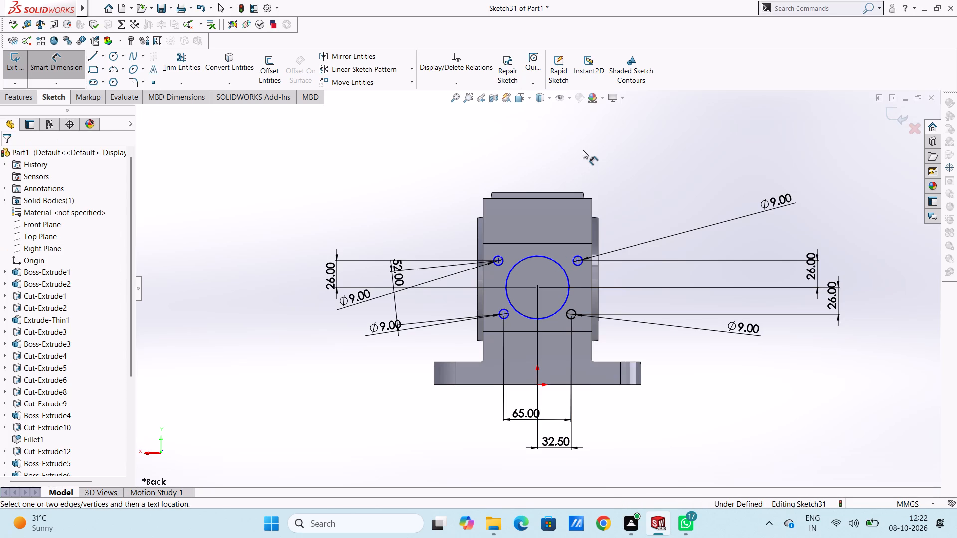
# Dimension the horizontal spacing between the two upper corner circles' centres as 65 mm.
pyautogui.click(500, 262)
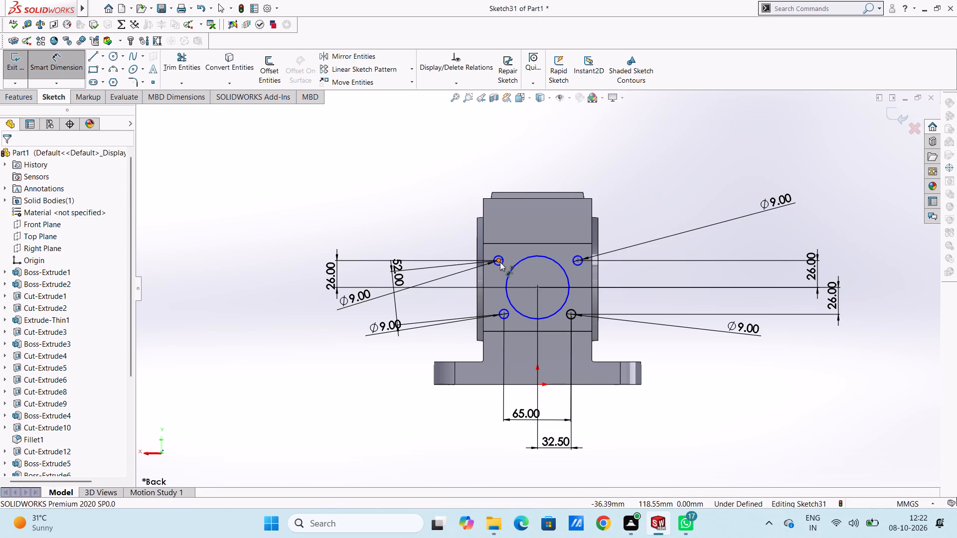
pyautogui.click(577, 259)
pyautogui.click(543, 141)
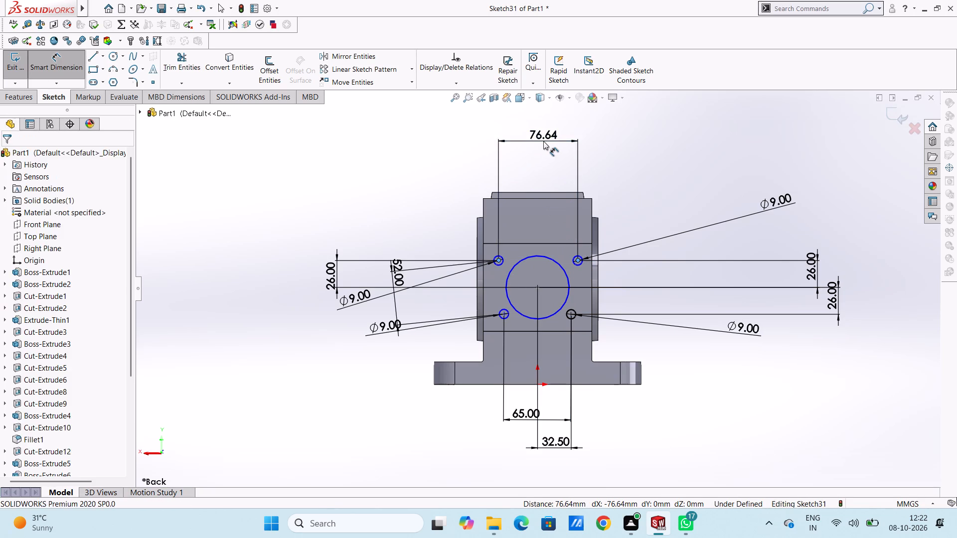
pyautogui.write('65')
pyautogui.press('Return')
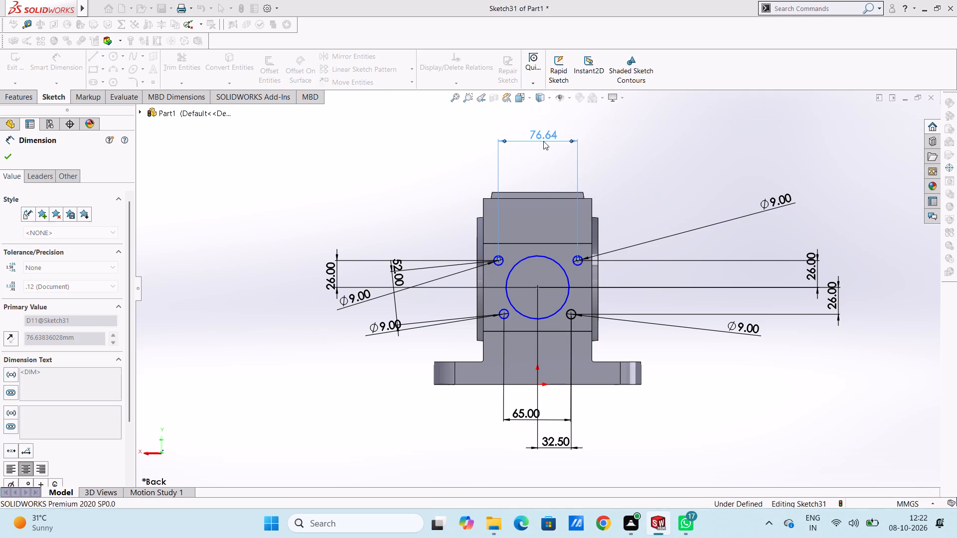
pyautogui.click(461, 167)
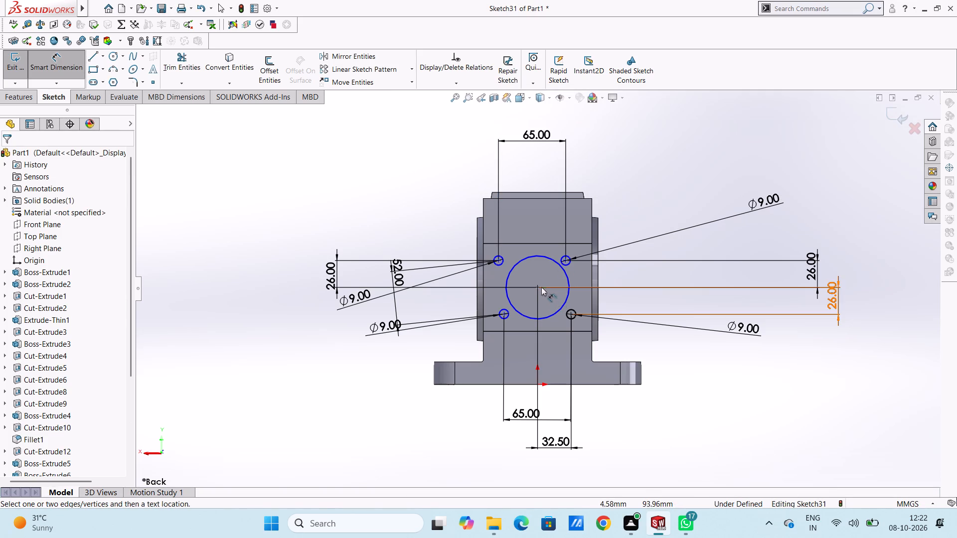
# Dimension the upper right circle's centre 32.5 mm horizontally from the large circle's centre.
pyautogui.click(538, 287)
pyautogui.click(568, 261)
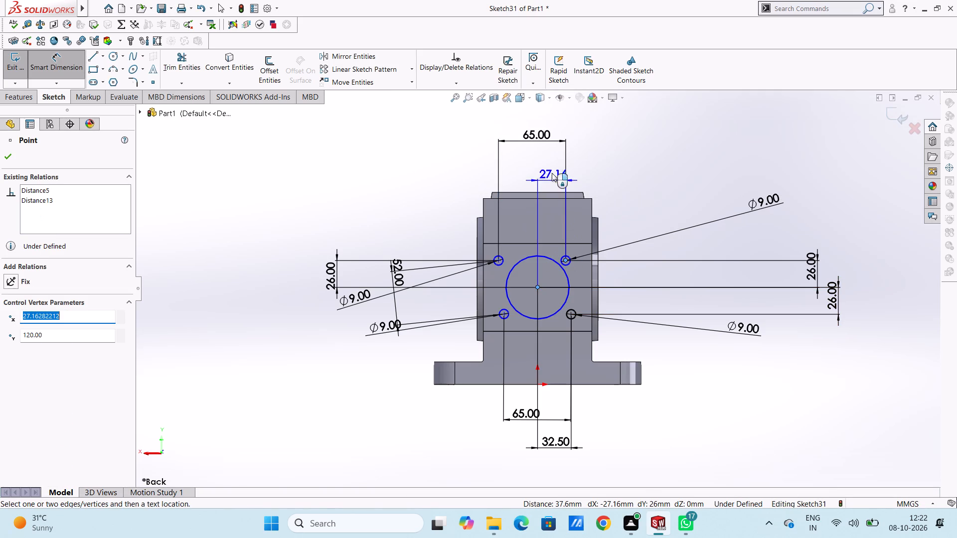
pyautogui.click(547, 159)
pyautogui.write('32.5')
pyautogui.press('Return')
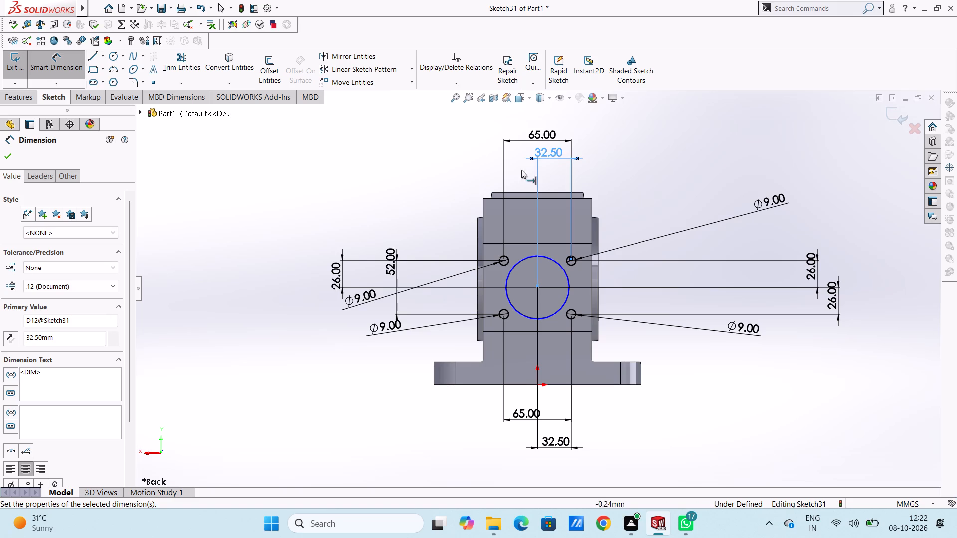
pyautogui.click(427, 194)
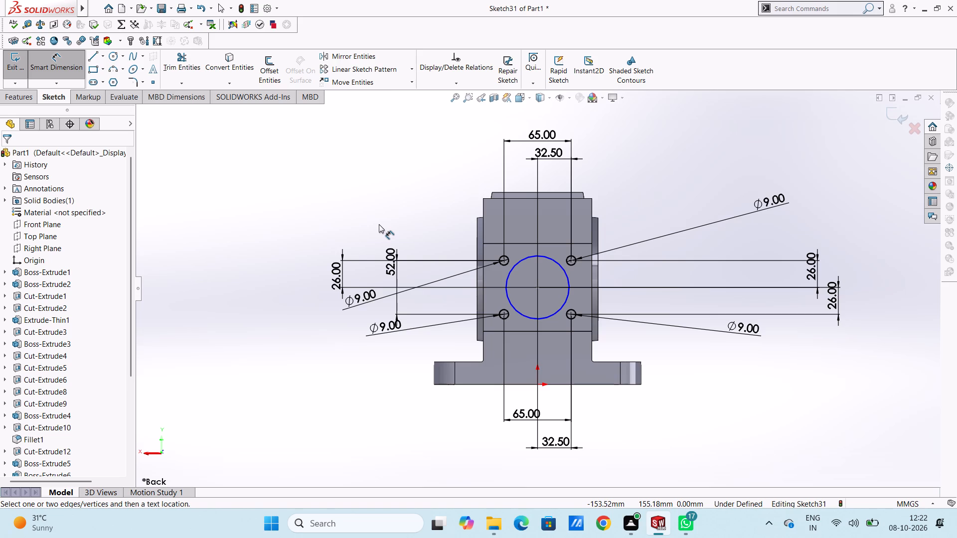
# Set the upper corner circles' horizontal spacing to 75 mm and the right one's offset from the large circle's centre to 37.5 mm.
pyautogui.doubleClick(545, 131)
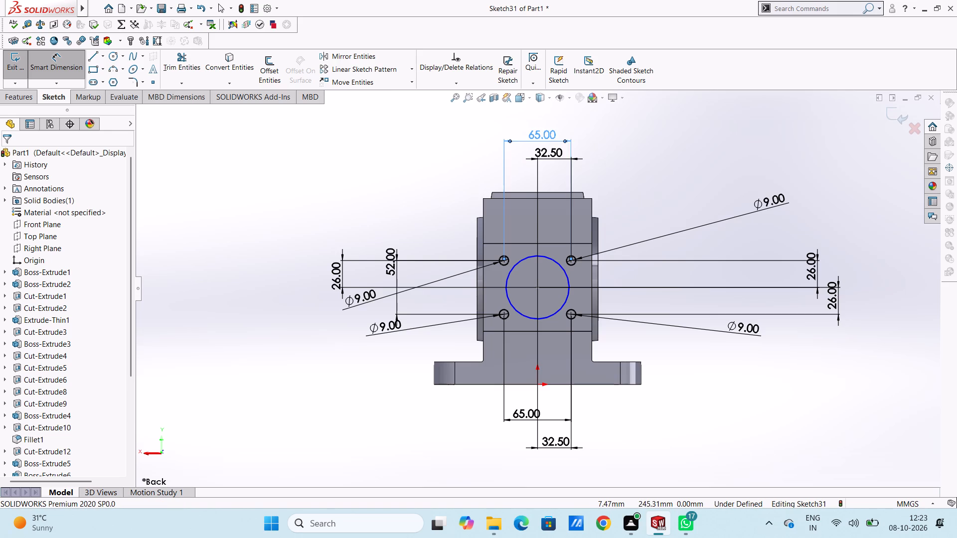
pyautogui.write('75')
pyautogui.press('Return')
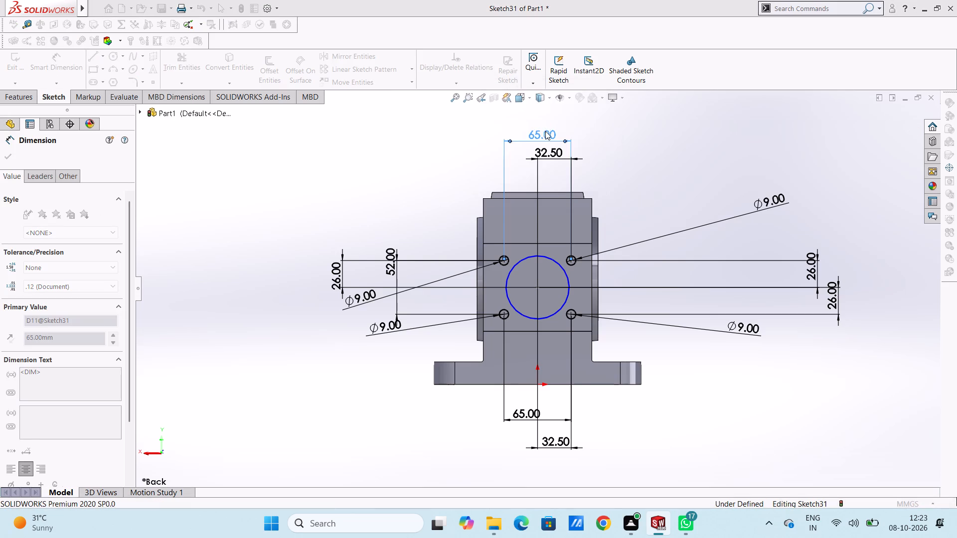
pyautogui.click(432, 153)
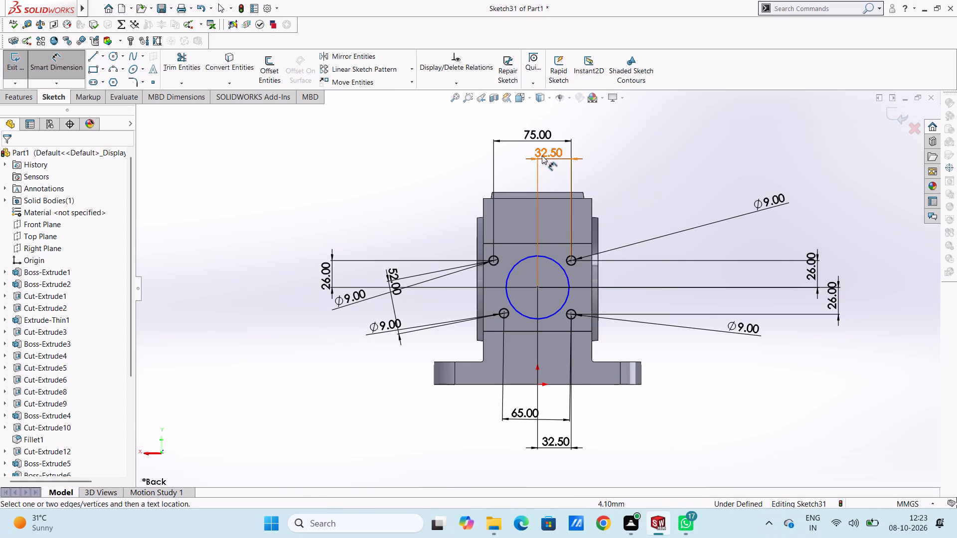
pyautogui.doubleClick(542, 153)
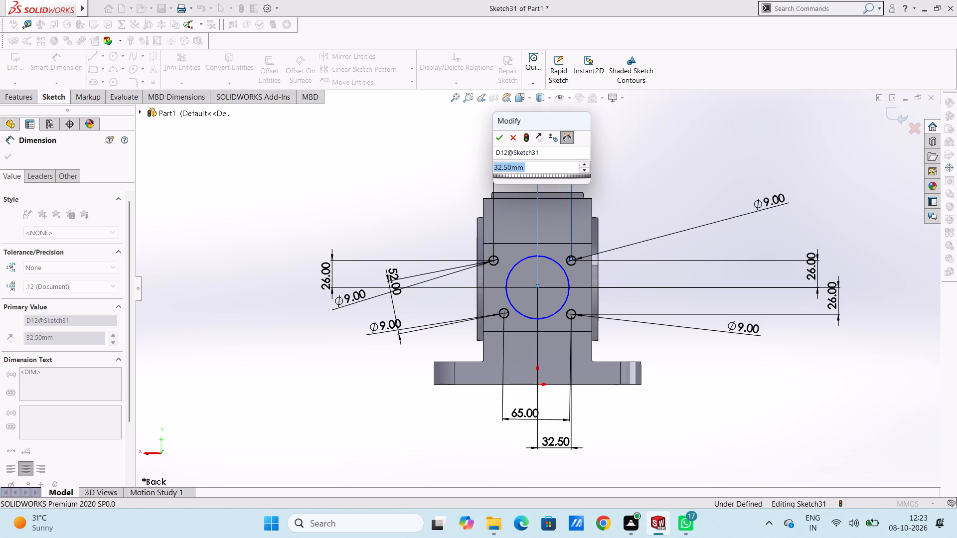
pyautogui.write('37.5')
pyautogui.press('Return')
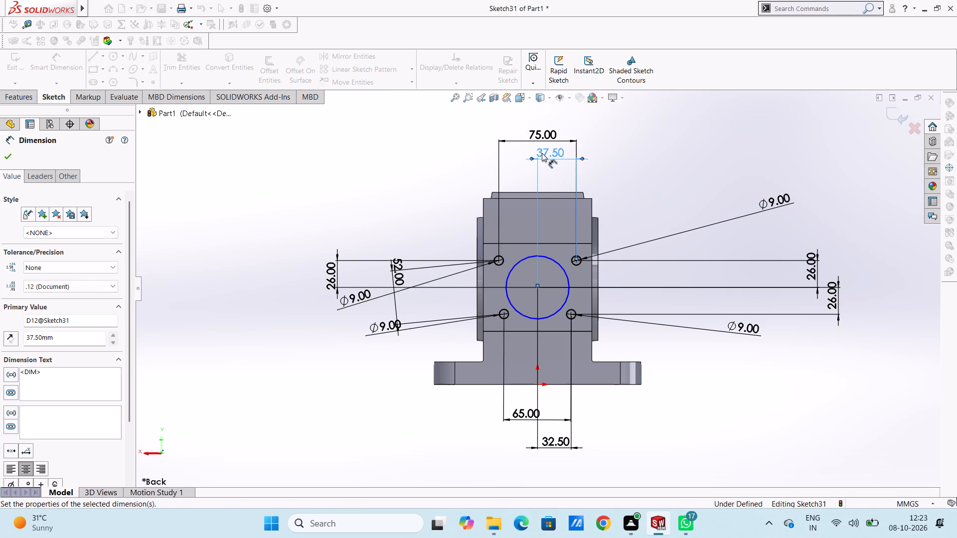
pyautogui.click(414, 205)
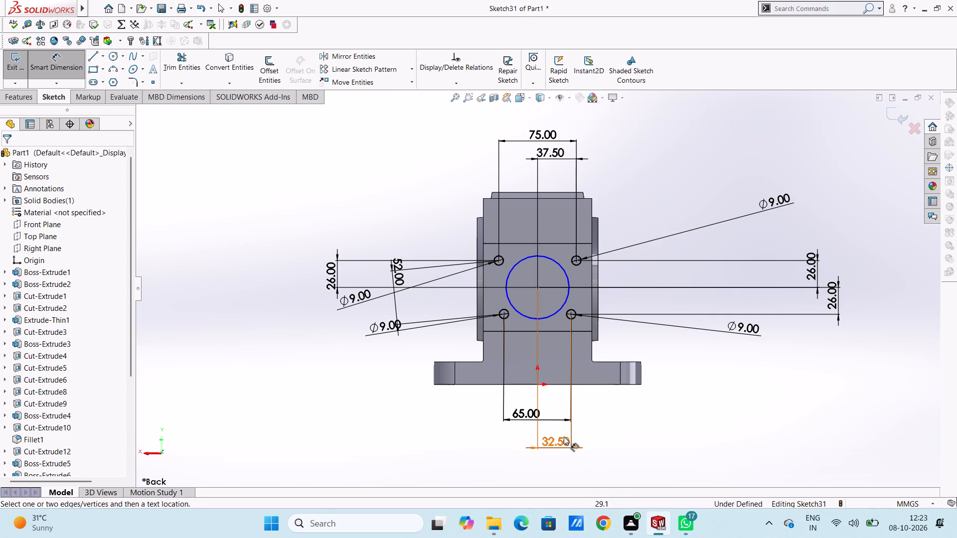
# Set the lower corner circles' horizontal spacing to 75 mm and the right one's offset from the large circle's centre to 37.5 mm.
pyautogui.doubleClick(519, 416)
pyautogui.write('75')
pyautogui.press('Return')
pyautogui.click(412, 430)
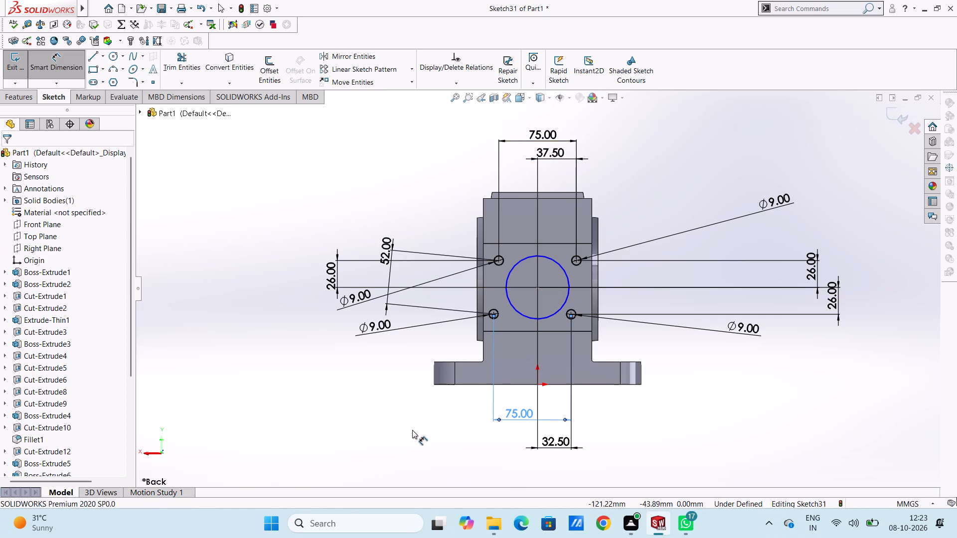
pyautogui.doubleClick(556, 447)
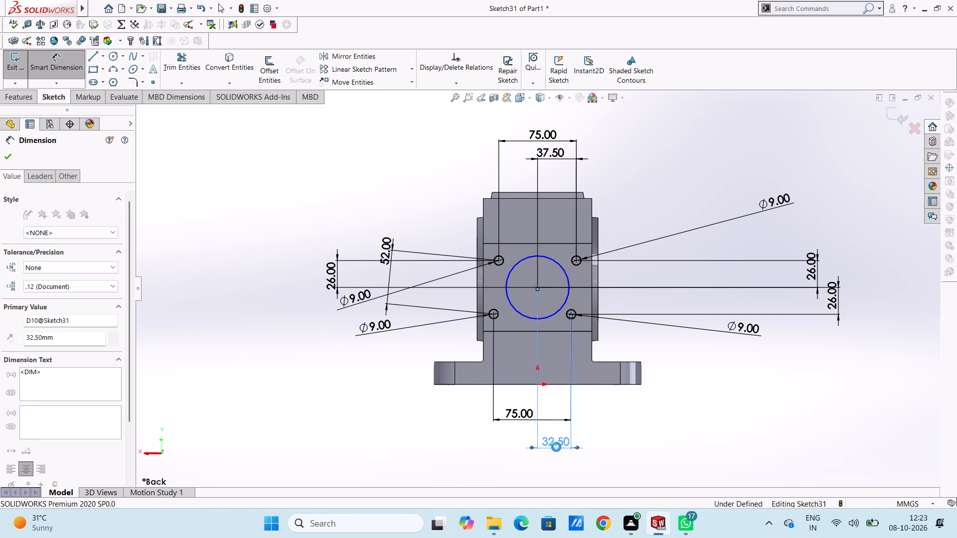
pyautogui.write('37.5')
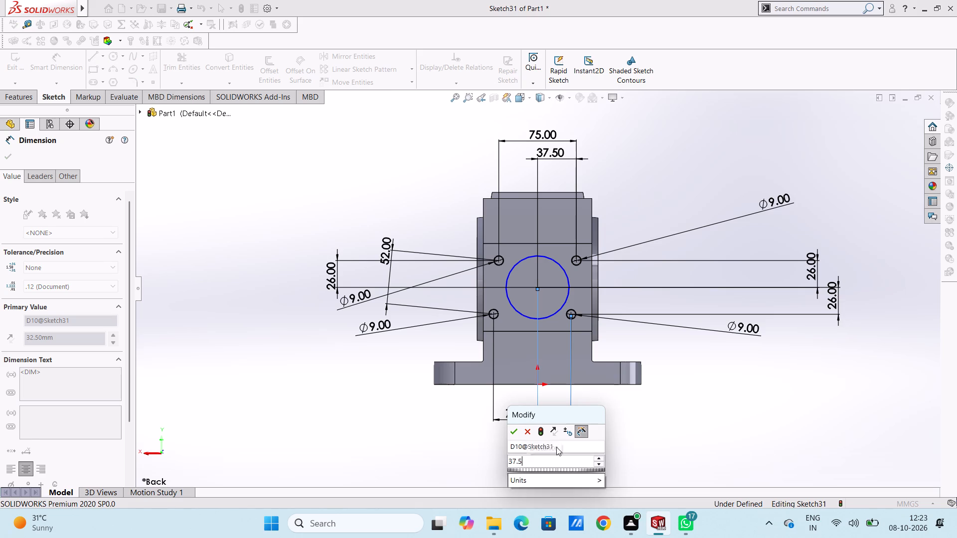
pyautogui.press('Return')
pyautogui.click(326, 402)
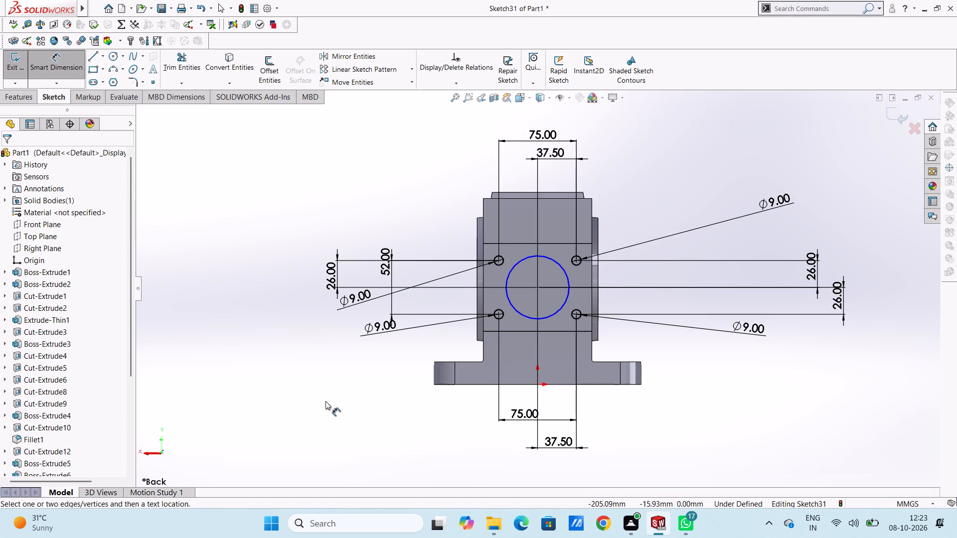
# Dimension the large circle's diameter, keeping its drawn size, and finish dimensioning.
pyautogui.click(529, 319)
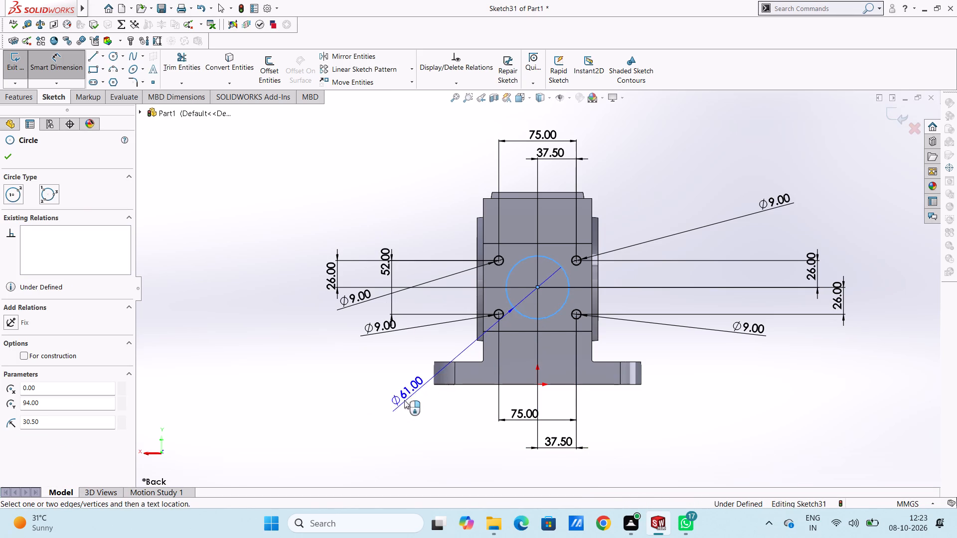
pyautogui.click(324, 424)
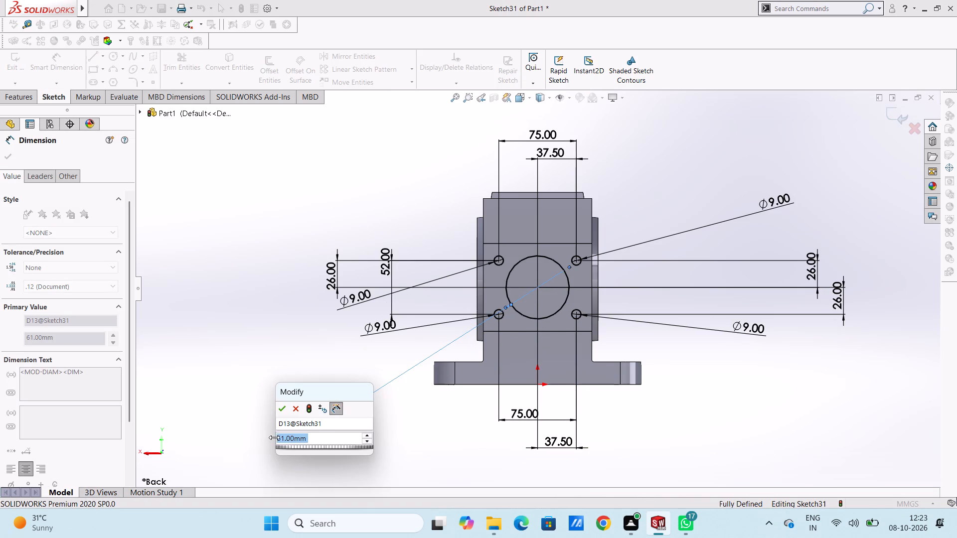
pyautogui.click(278, 405)
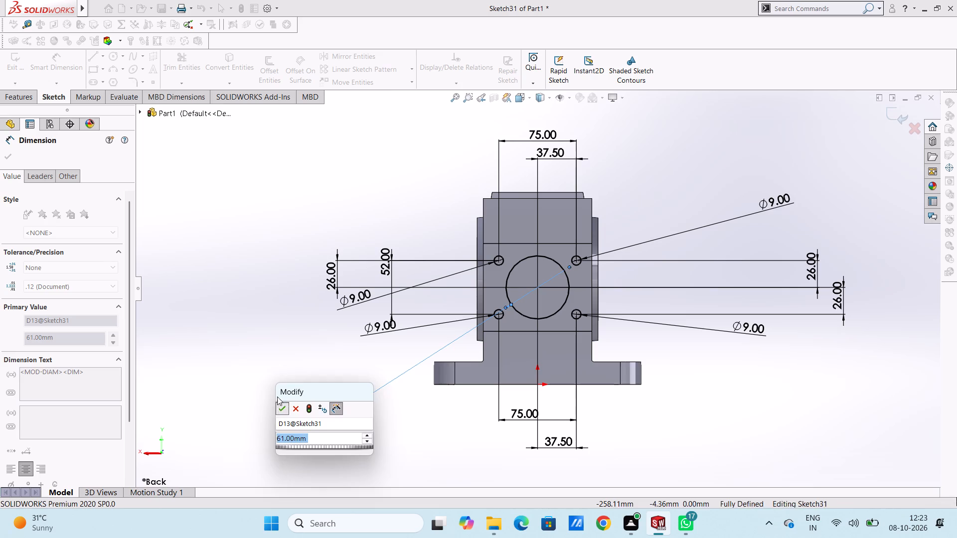
pyautogui.click(280, 349)
pyautogui.moveTo(305, 271); pyautogui.dragTo(362, 308, button='middle')
pyautogui.scroll(3, 337, 411)
pyautogui.moveTo(327, 315); pyautogui.dragTo(340, 323, button='middle')
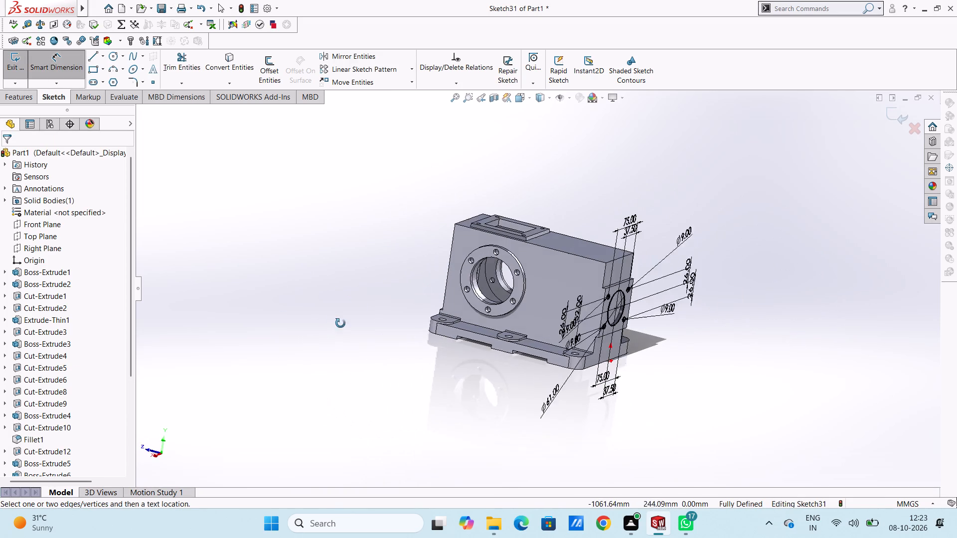
pyautogui.moveTo(340, 323); pyautogui.dragTo(344, 326, button='middle')
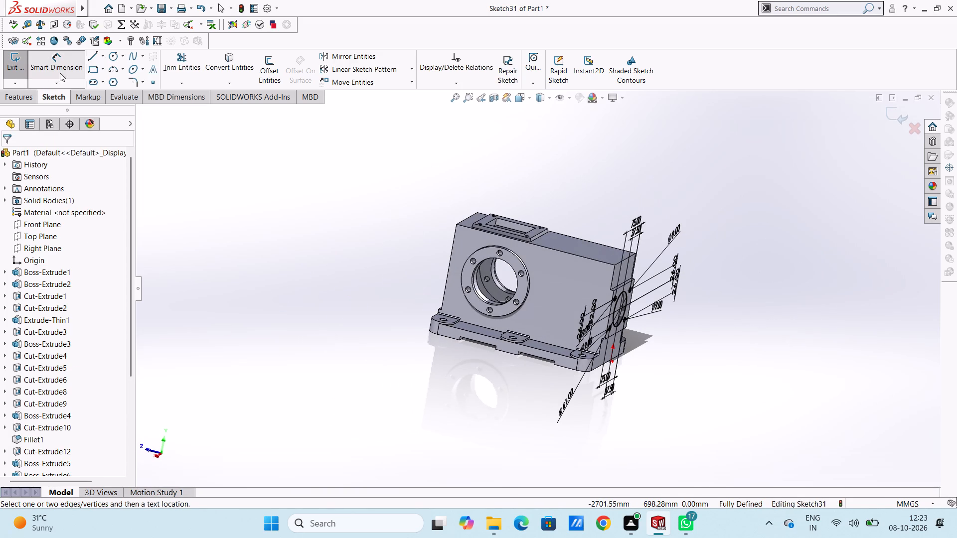
pyautogui.click(60, 73)
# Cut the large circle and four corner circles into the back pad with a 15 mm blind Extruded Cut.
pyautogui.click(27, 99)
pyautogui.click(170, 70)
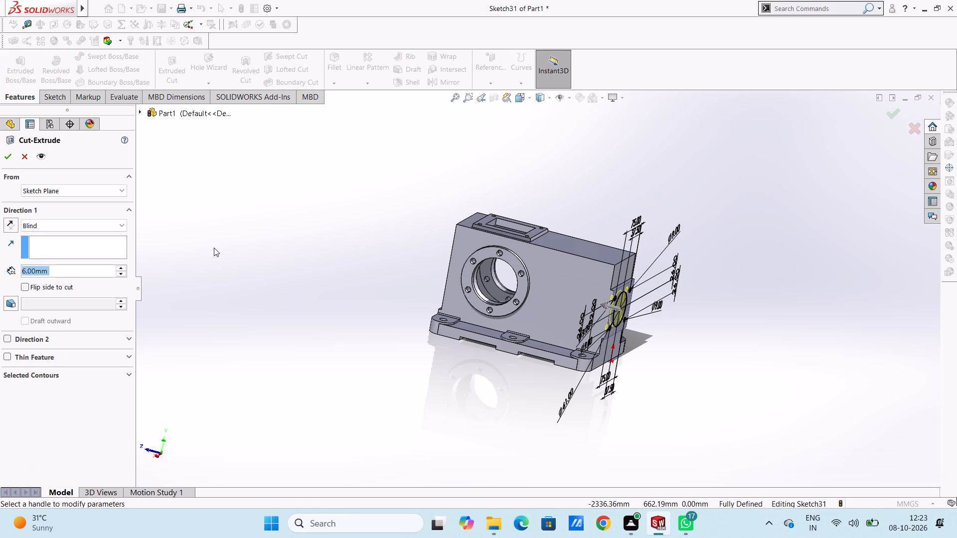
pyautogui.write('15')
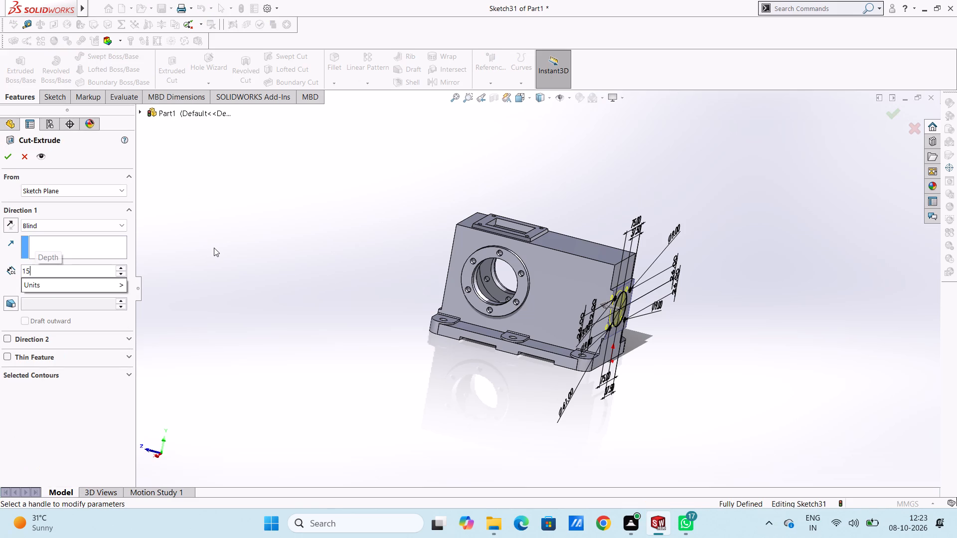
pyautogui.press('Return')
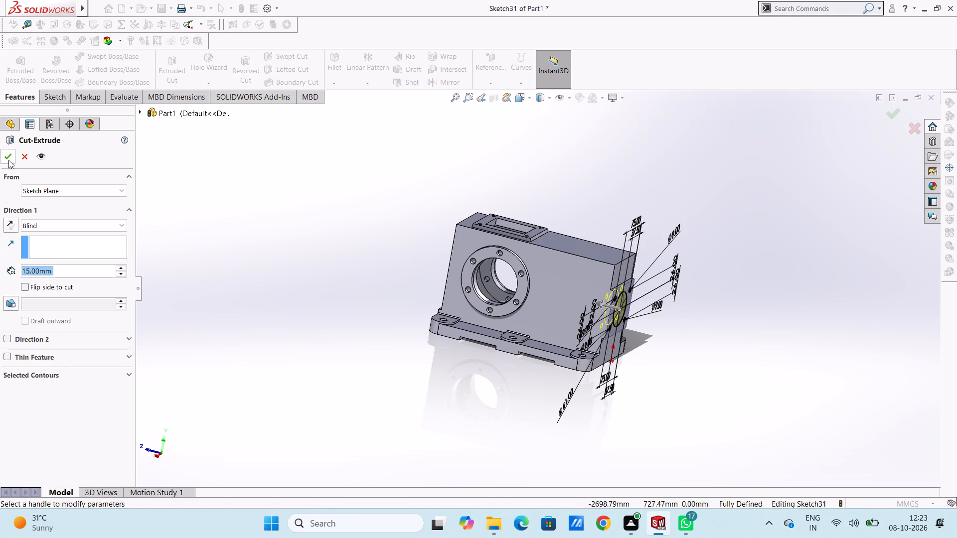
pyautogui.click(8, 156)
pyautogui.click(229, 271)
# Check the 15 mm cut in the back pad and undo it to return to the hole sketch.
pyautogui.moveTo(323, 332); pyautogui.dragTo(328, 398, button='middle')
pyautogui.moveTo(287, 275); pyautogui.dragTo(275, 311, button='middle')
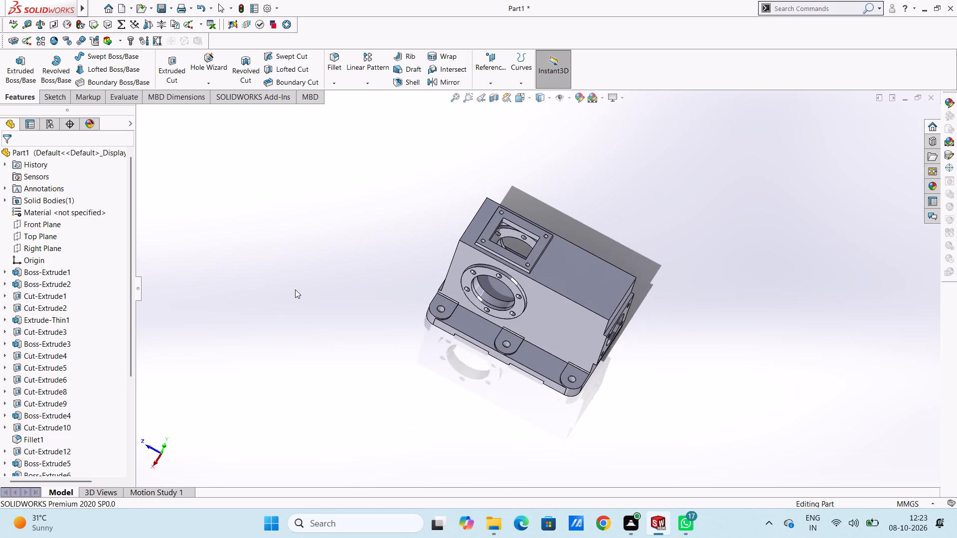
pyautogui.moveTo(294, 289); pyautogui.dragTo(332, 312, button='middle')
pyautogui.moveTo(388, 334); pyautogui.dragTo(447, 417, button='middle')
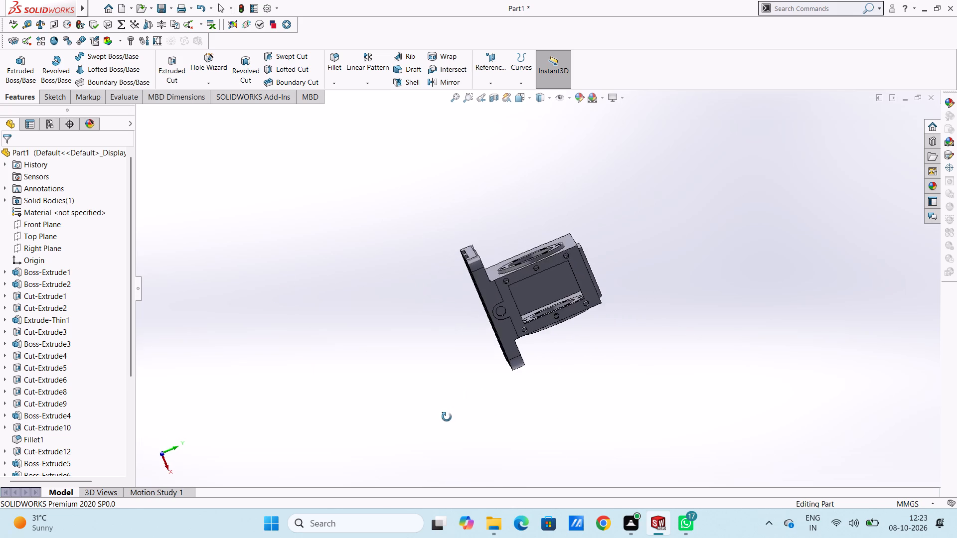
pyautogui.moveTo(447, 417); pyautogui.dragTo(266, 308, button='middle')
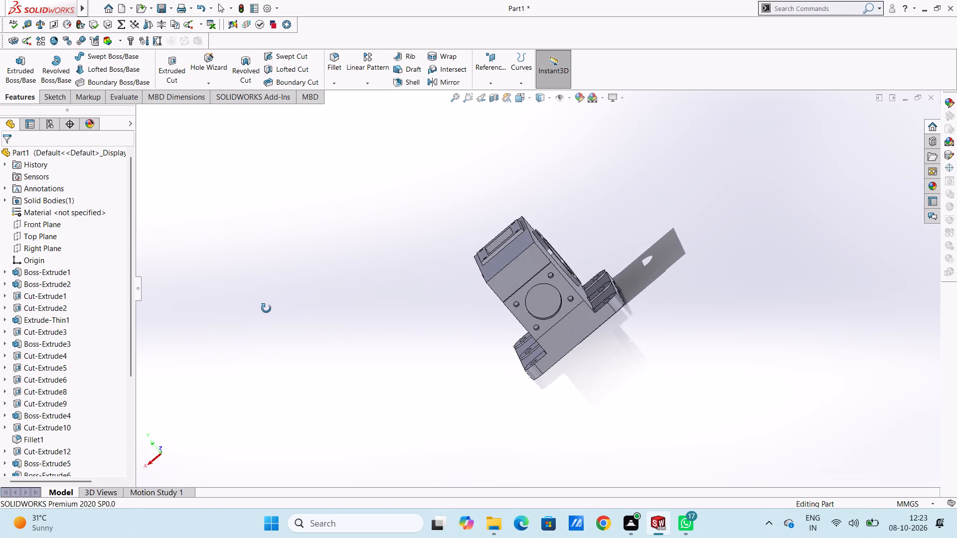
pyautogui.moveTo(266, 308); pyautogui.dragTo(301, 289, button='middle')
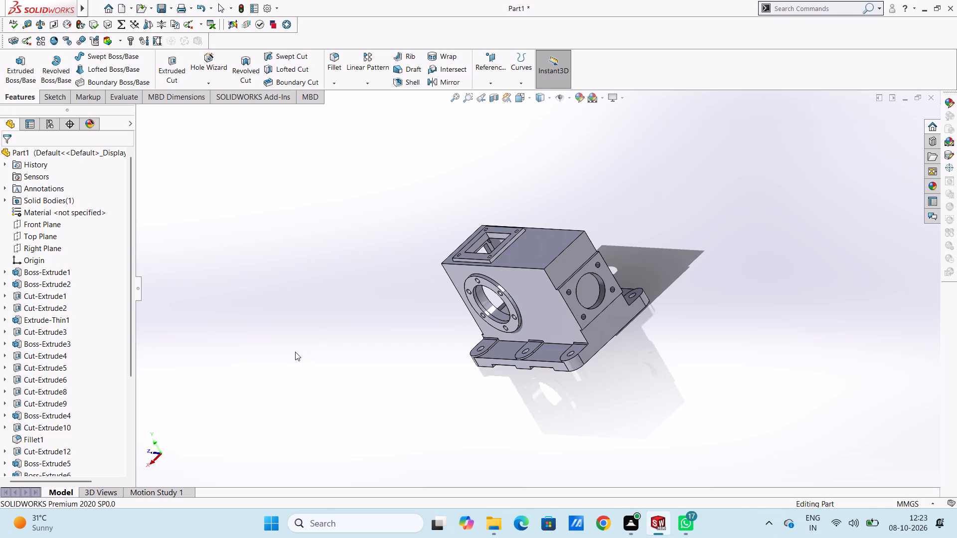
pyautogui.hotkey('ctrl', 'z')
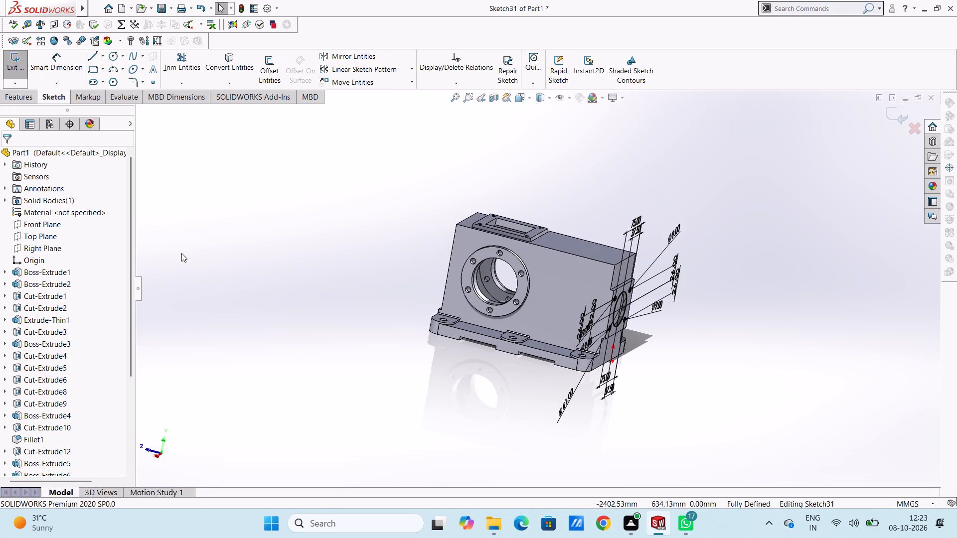
# Cut the large circle and four corner circles into the back pad with a 21 mm blind Extruded Cut.
pyautogui.click(8, 95)
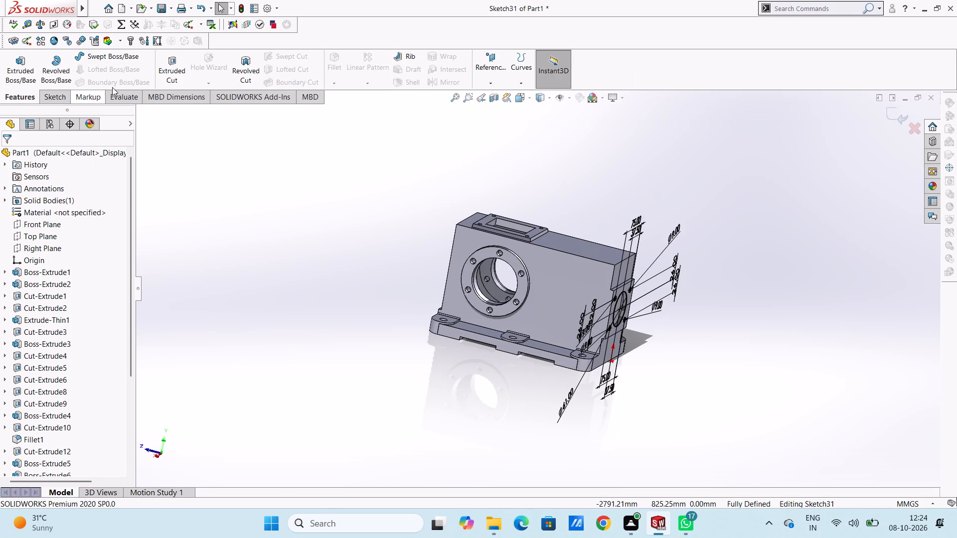
pyautogui.click(177, 61)
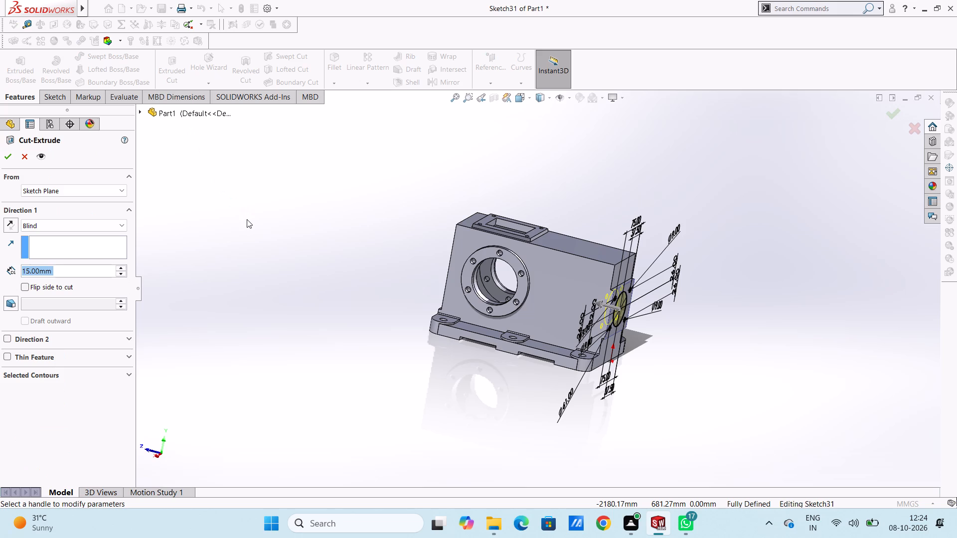
pyautogui.write('21')
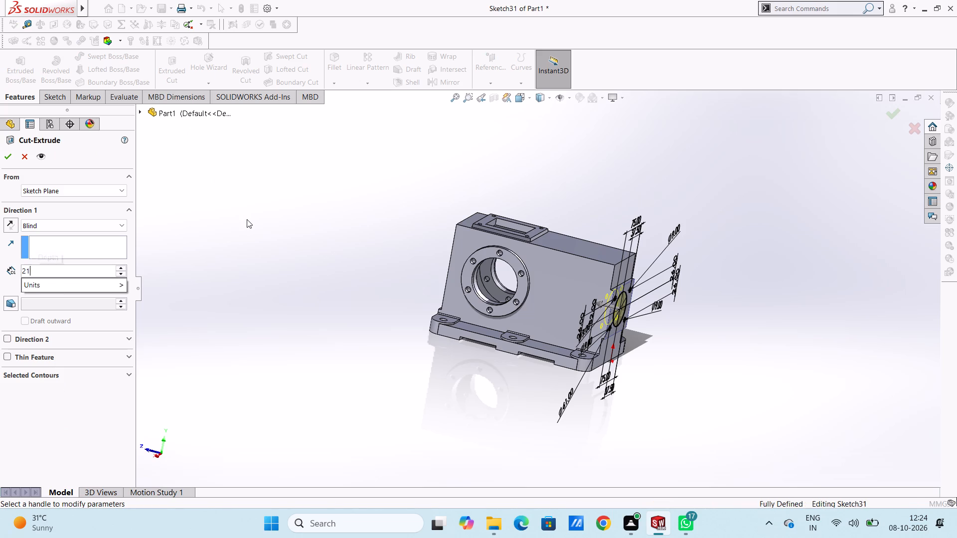
pyautogui.press('Return')
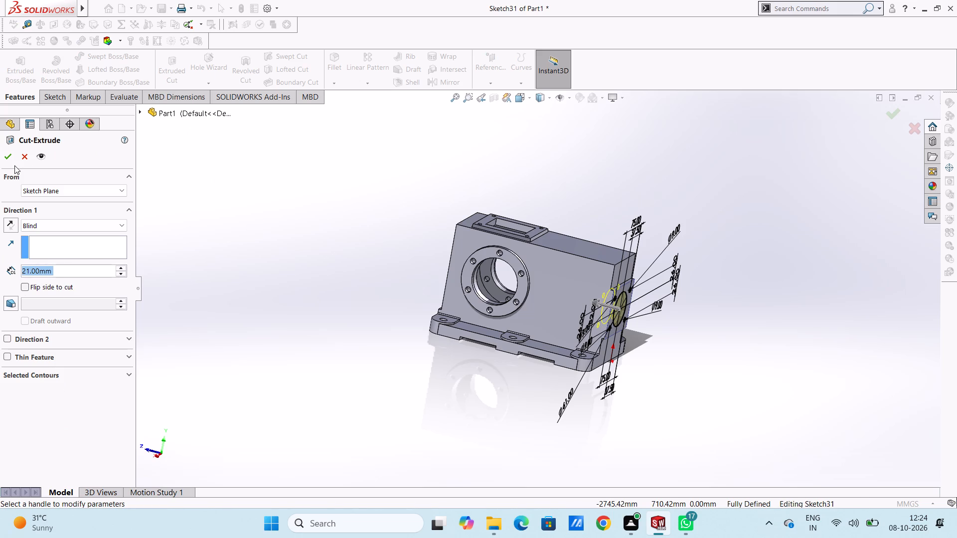
pyautogui.click(11, 159)
pyautogui.click(270, 264)
# Examine the bore and the four corner holes in the back pad from several angles.
pyautogui.moveTo(335, 252); pyautogui.dragTo(319, 253, button='middle')
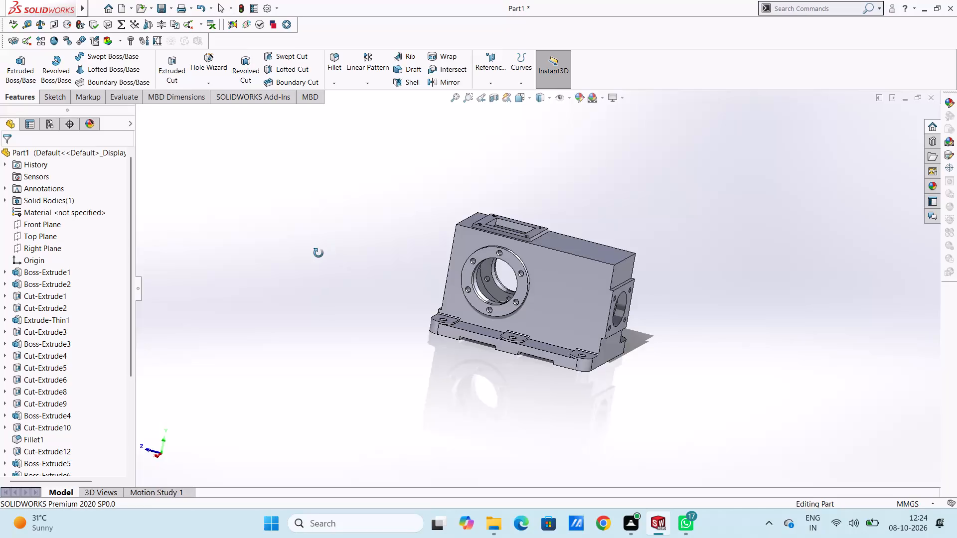
pyautogui.moveTo(319, 253); pyautogui.dragTo(293, 236, button='middle')
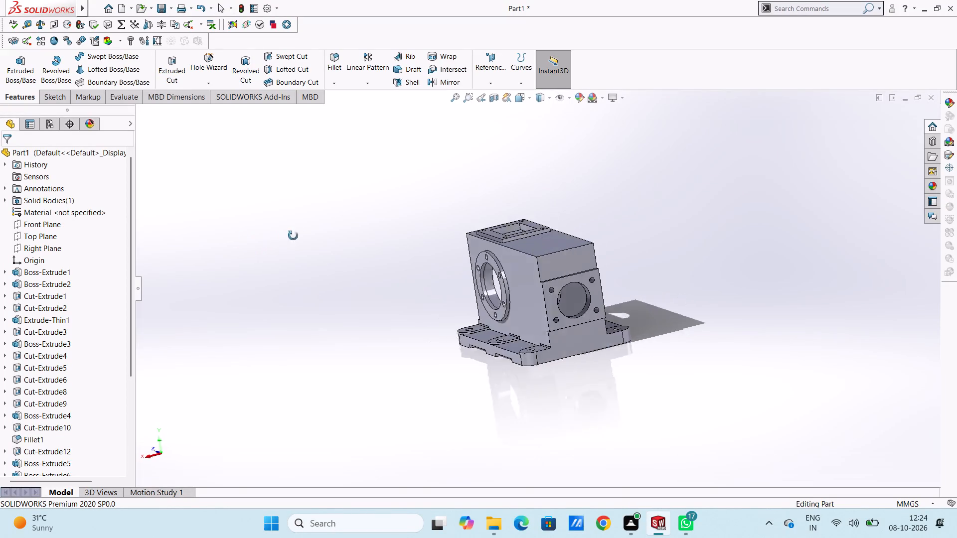
pyautogui.moveTo(293, 236); pyautogui.dragTo(443, 288, button='middle')
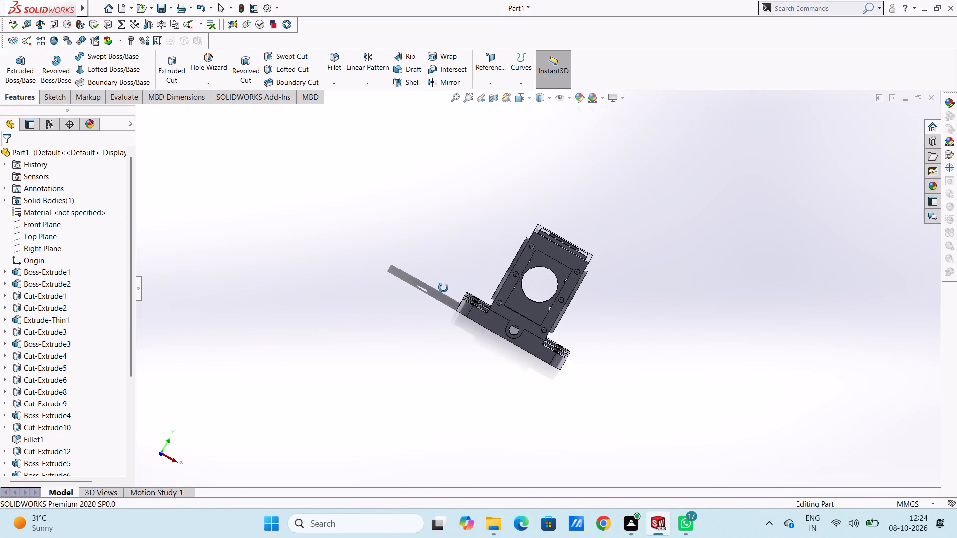
pyautogui.moveTo(443, 288); pyautogui.dragTo(333, 295, button='middle')
pyautogui.moveTo(371, 361); pyautogui.dragTo(312, 288, button='middle')
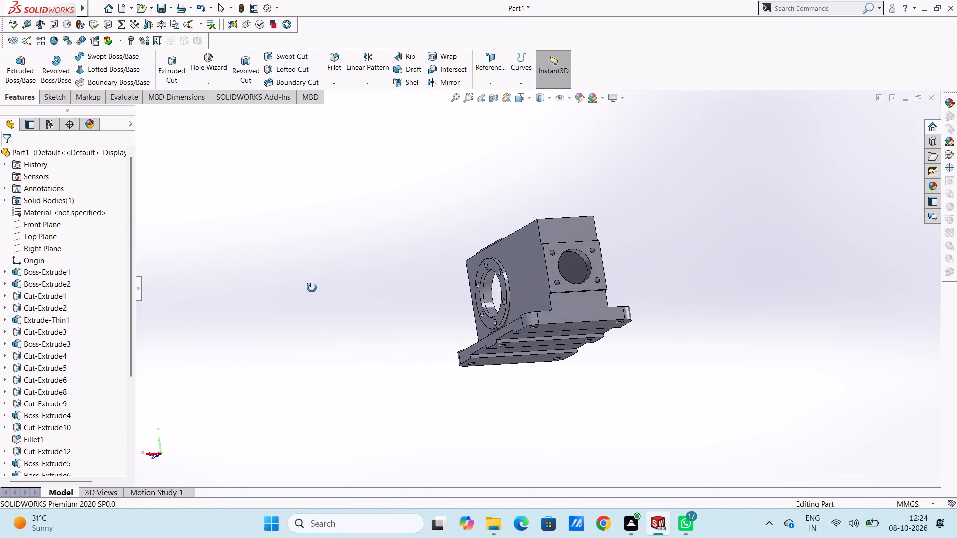
pyautogui.moveTo(312, 288); pyautogui.dragTo(304, 300, button='middle')
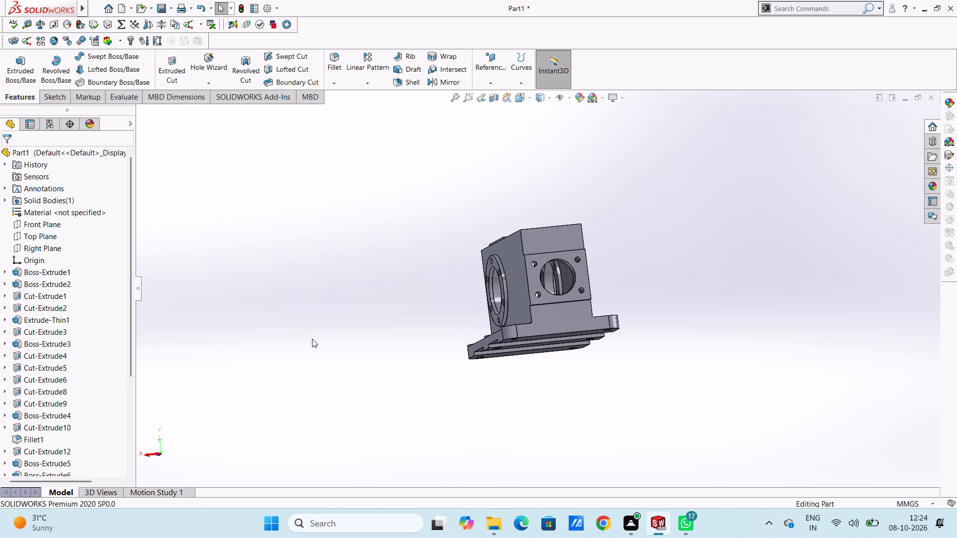
# Examine the housing's side bores, front opening, top pad, base lugs and back pad from several angles.
pyautogui.moveTo(281, 314); pyautogui.dragTo(385, 325, button='middle')
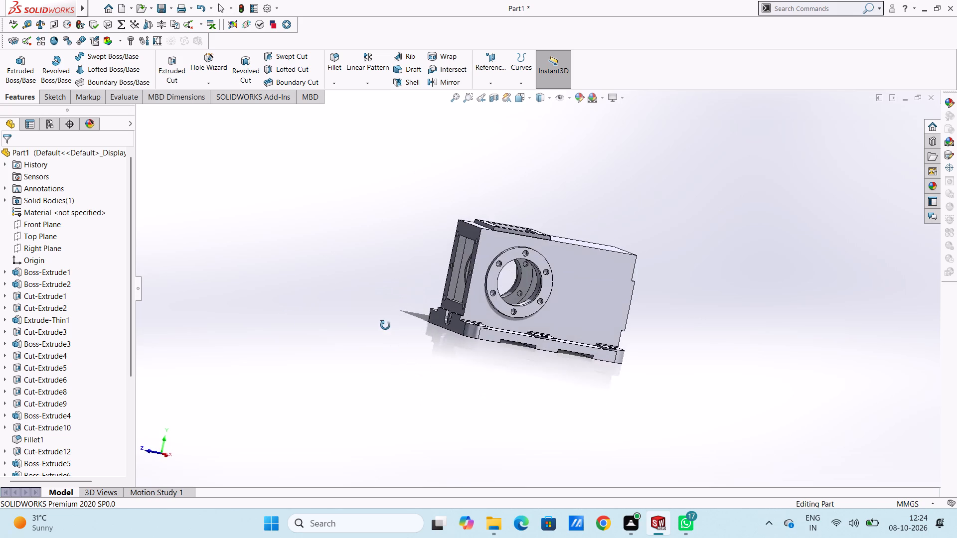
pyautogui.moveTo(385, 325); pyautogui.dragTo(333, 324, button='middle')
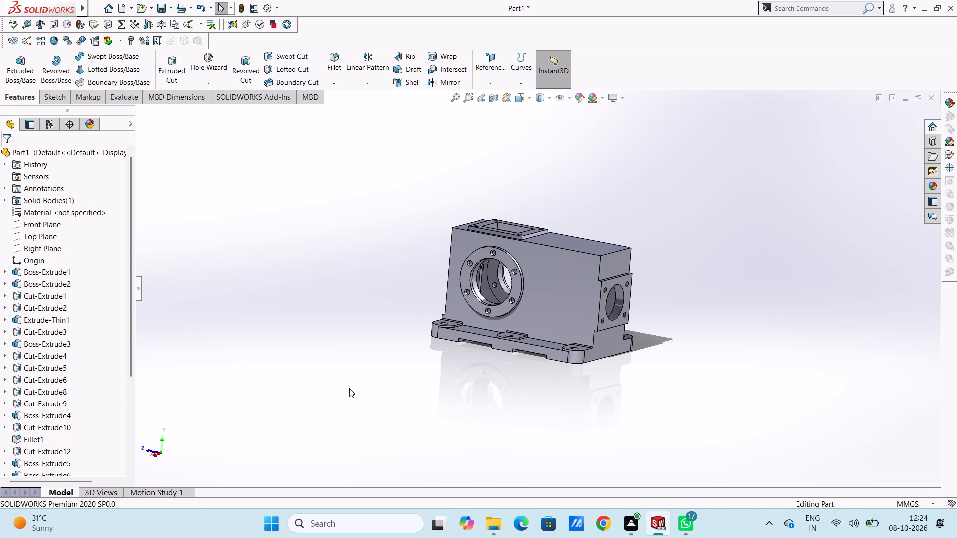
pyautogui.moveTo(351, 387); pyautogui.dragTo(417, 410, button='middle')
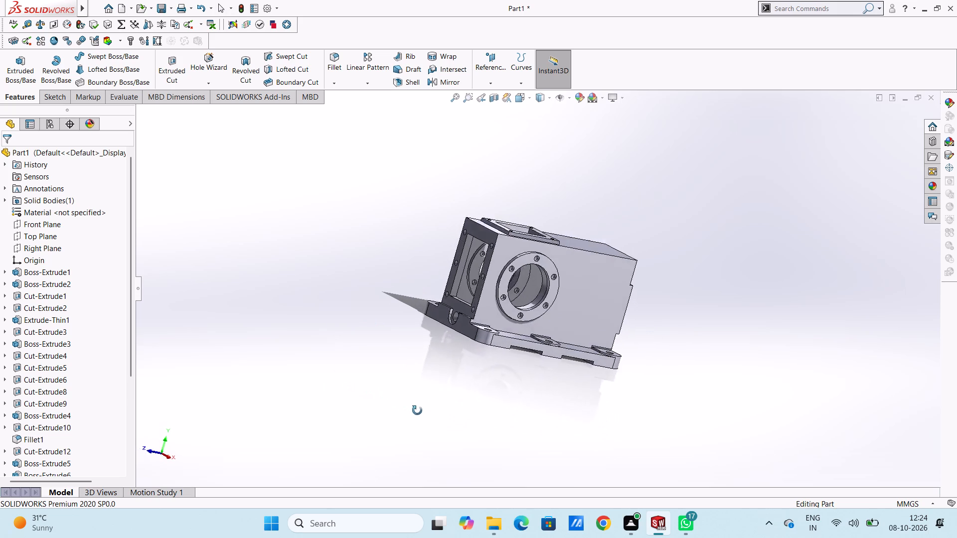
pyautogui.moveTo(417, 410); pyautogui.dragTo(428, 419, button='middle')
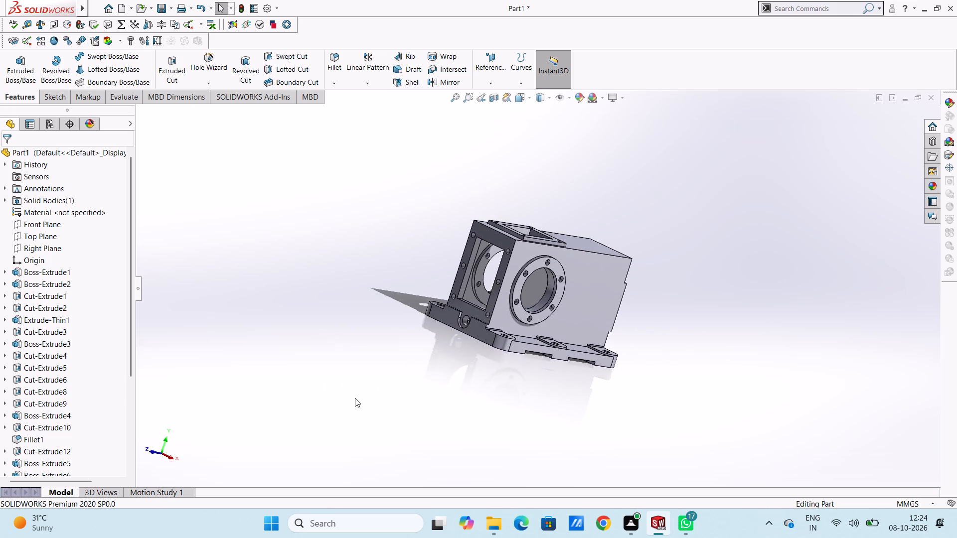
pyautogui.hotkey('ctrl', '7')
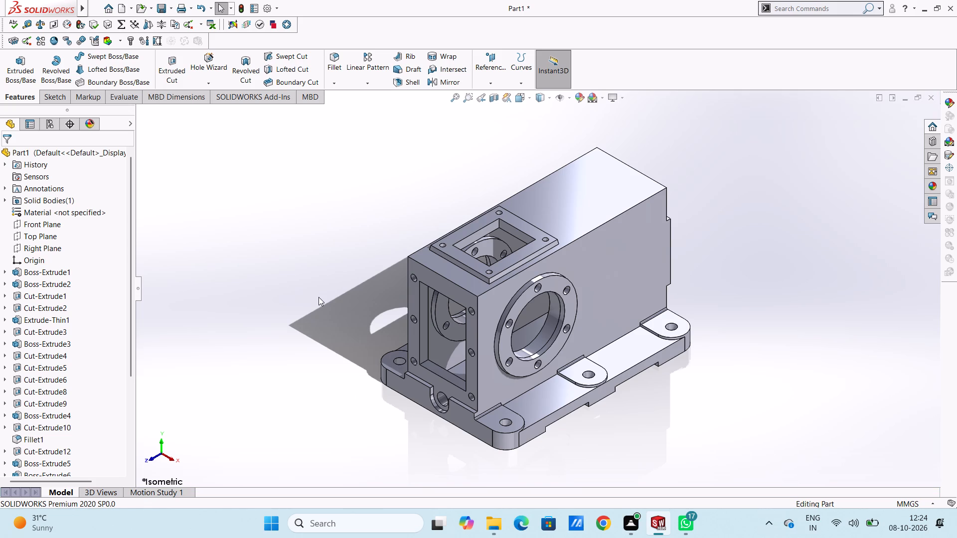
pyautogui.moveTo(319, 297); pyautogui.dragTo(301, 328, button='middle')
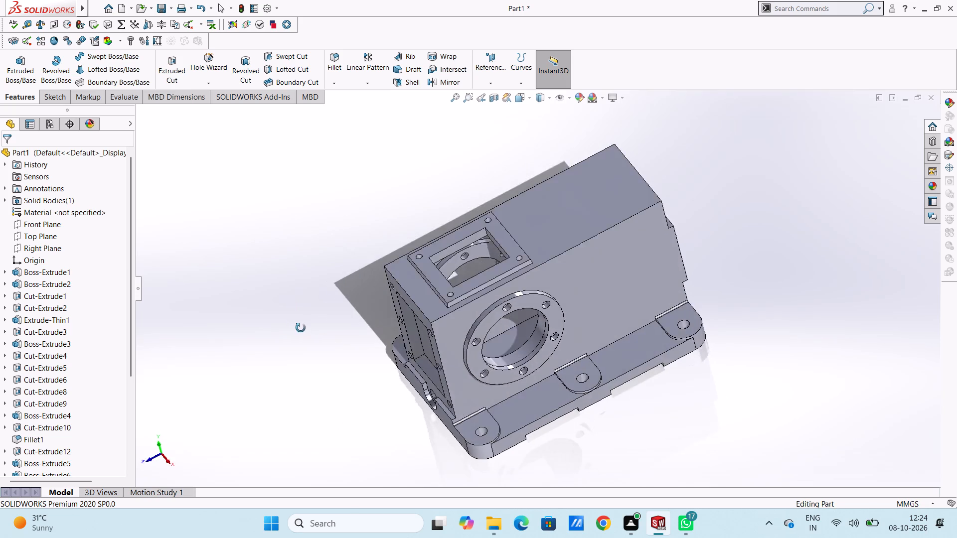
pyautogui.moveTo(301, 328); pyautogui.dragTo(309, 332, button='middle')
pyautogui.scroll(-1, 309, 332)
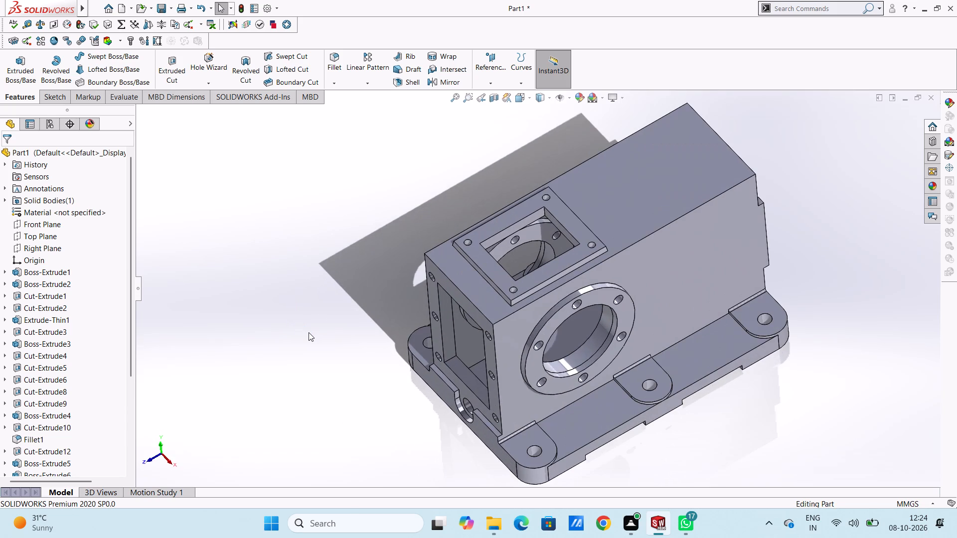
pyautogui.moveTo(295, 357); pyautogui.dragTo(195, 414, button='middle')
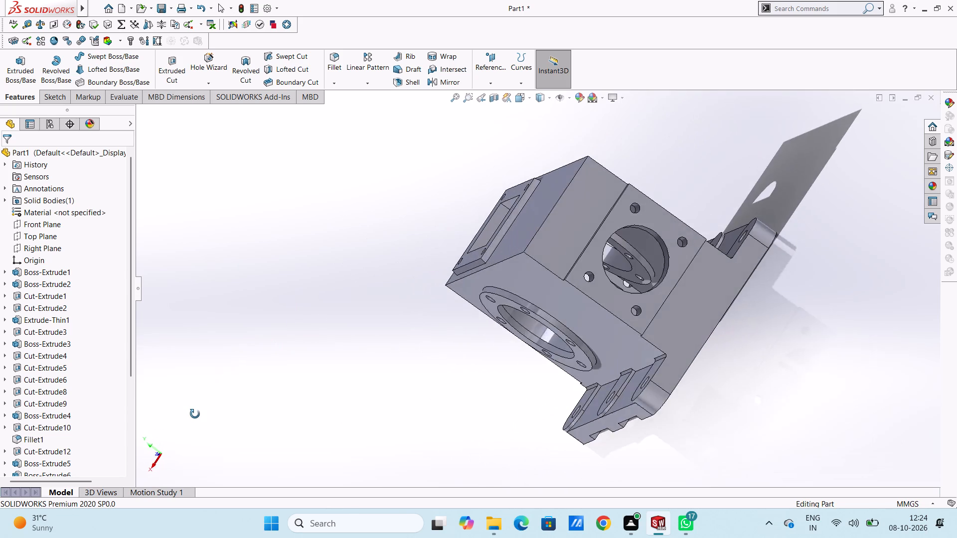
pyautogui.moveTo(195, 414); pyautogui.dragTo(369, 359, button='middle')
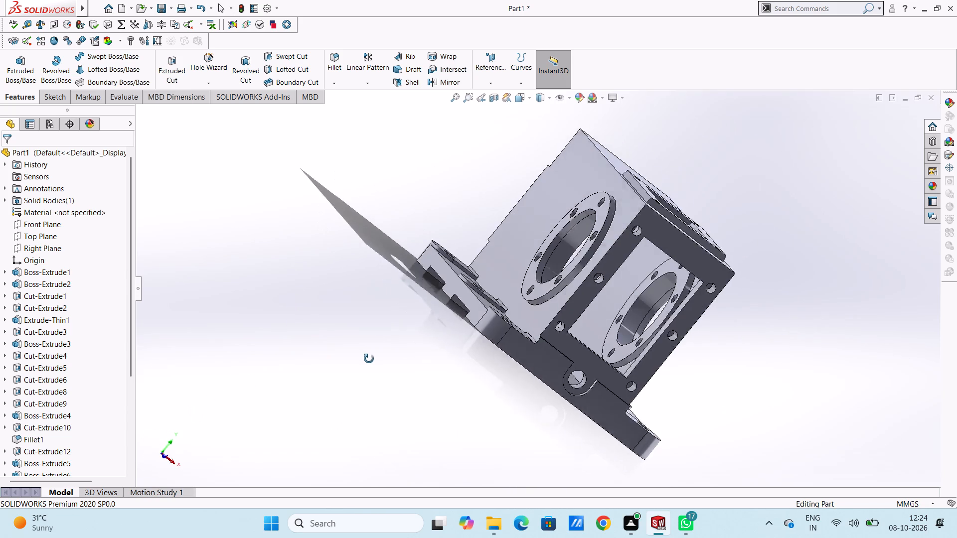
pyautogui.moveTo(369, 359); pyautogui.dragTo(336, 340, button='middle')
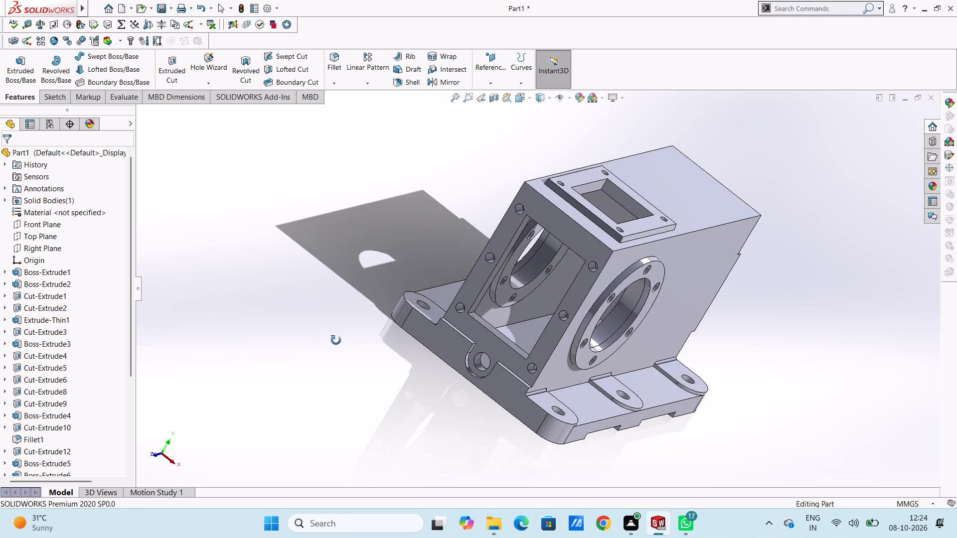
pyautogui.moveTo(336, 340); pyautogui.dragTo(325, 342, button='middle')
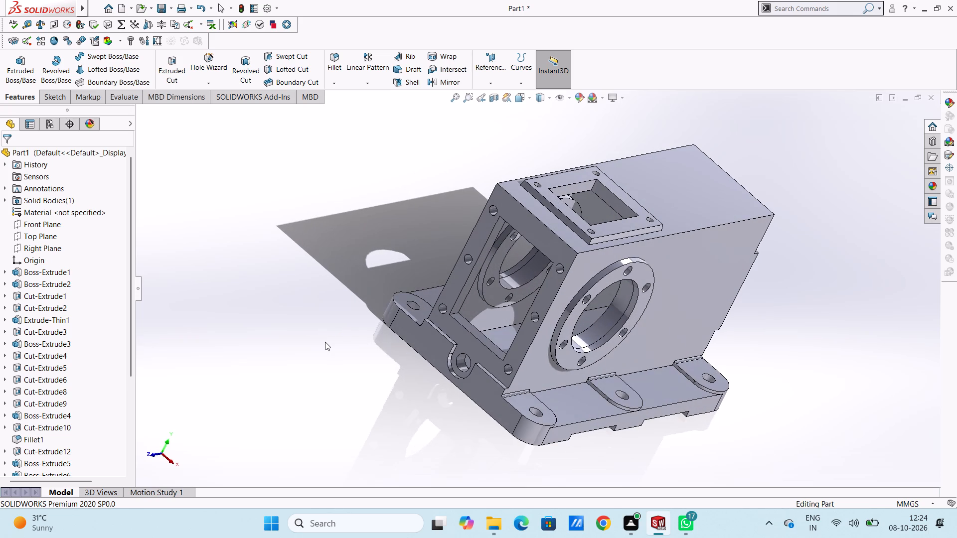
pyautogui.scroll(-1, 325, 342)
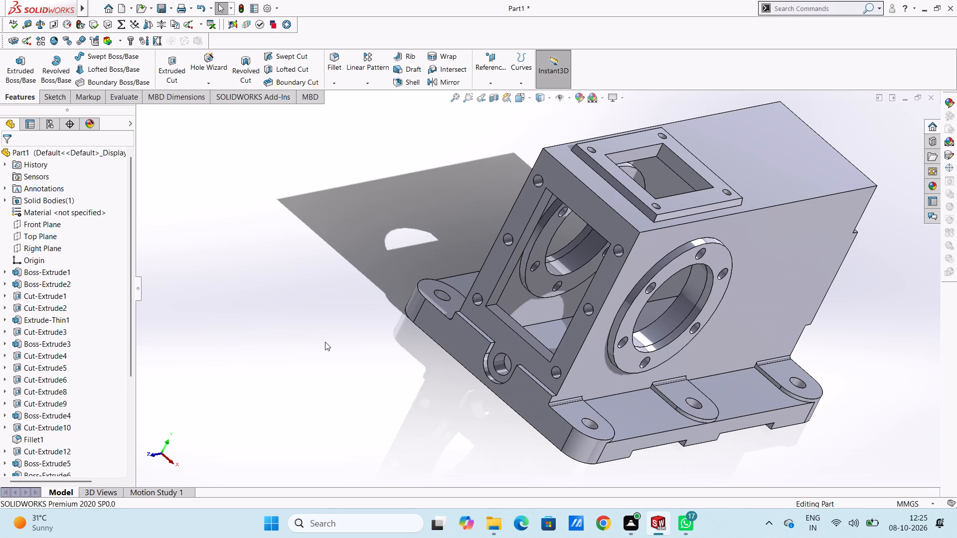
pyautogui.moveTo(383, 337); pyautogui.dragTo(320, 307, button='middle')
pyautogui.scroll(3, 319, 310)
pyautogui.moveTo(353, 326); pyautogui.dragTo(378, 336, button='middle')
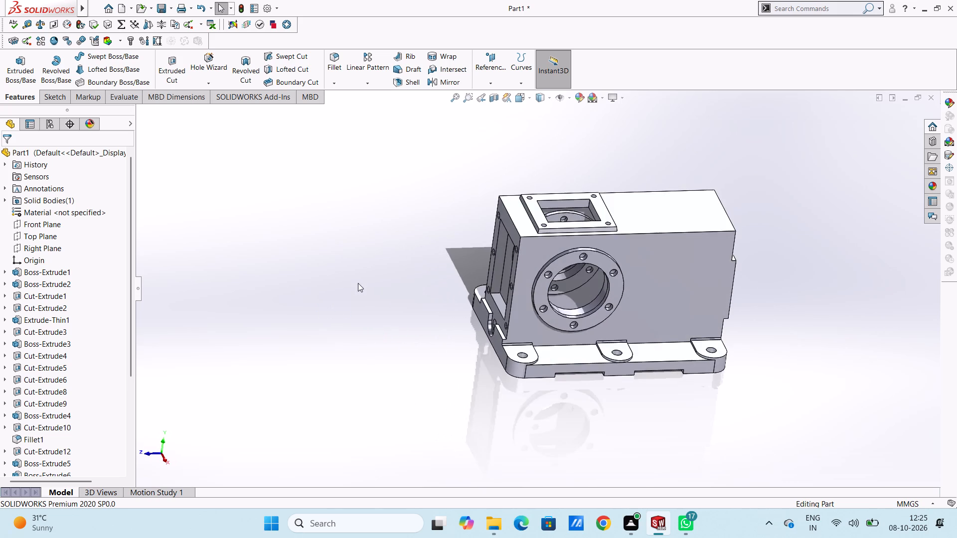
pyautogui.moveTo(358, 283); pyautogui.dragTo(407, 353, button='middle')
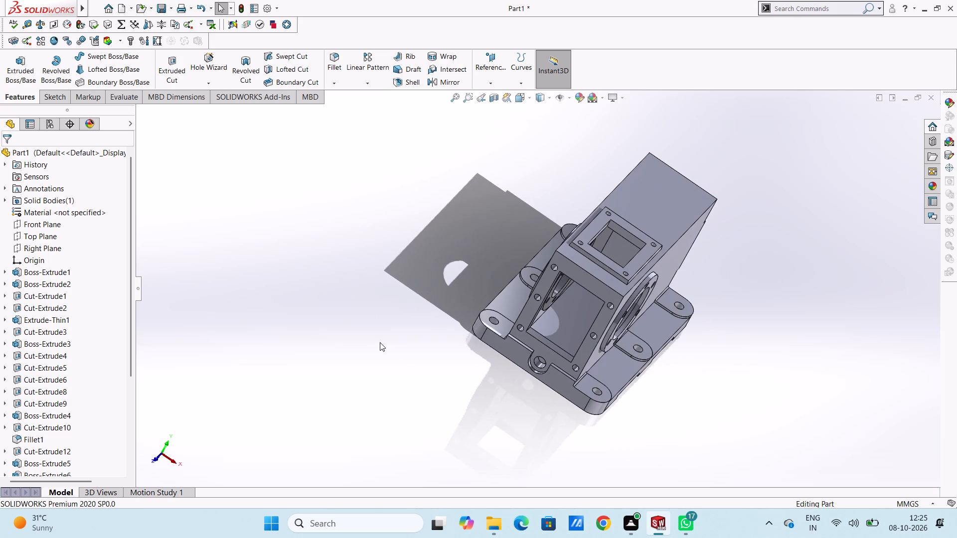
# Sketch three concentric circles of about 22, 43 and 87 mm radius on the housing's top face, centred about 95 mm behind the origin.
pyautogui.hotkey('ctrl', '5')
pyautogui.scroll(4, 380, 342)
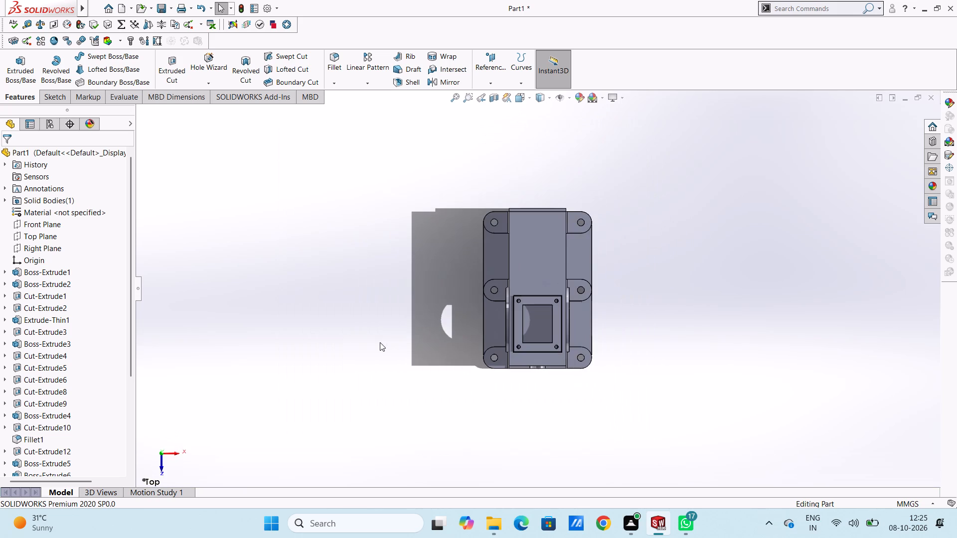
pyautogui.scroll(-3, 585, 206)
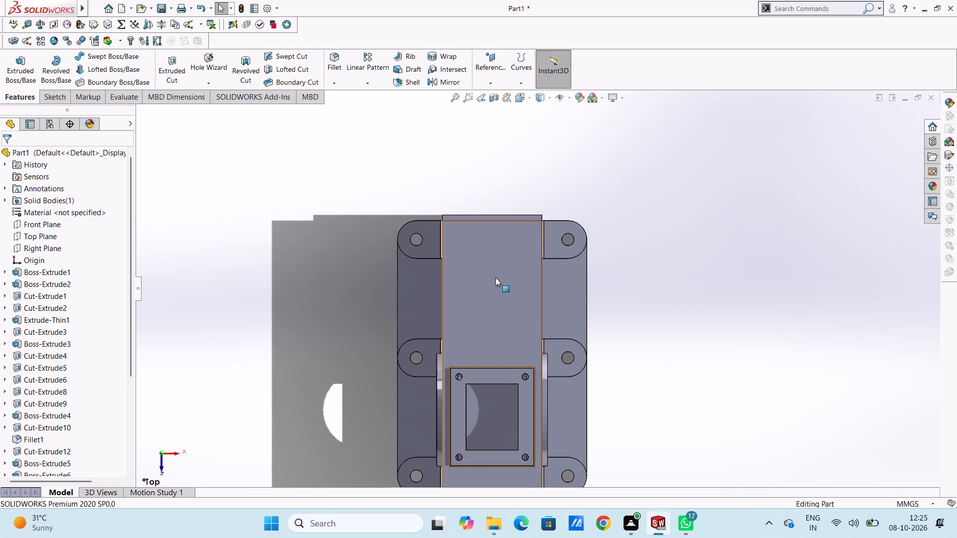
pyautogui.click(502, 254)
pyautogui.click(546, 228)
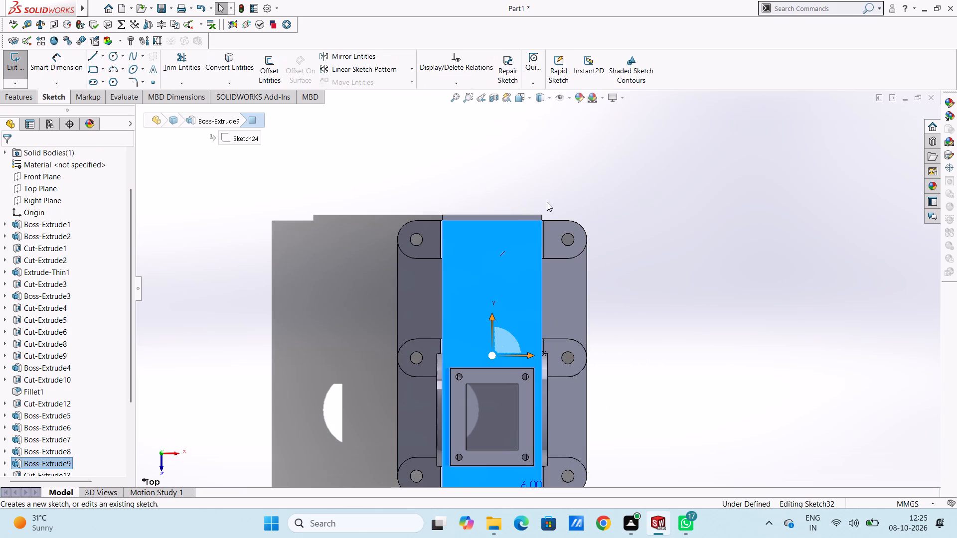
pyautogui.click(547, 201)
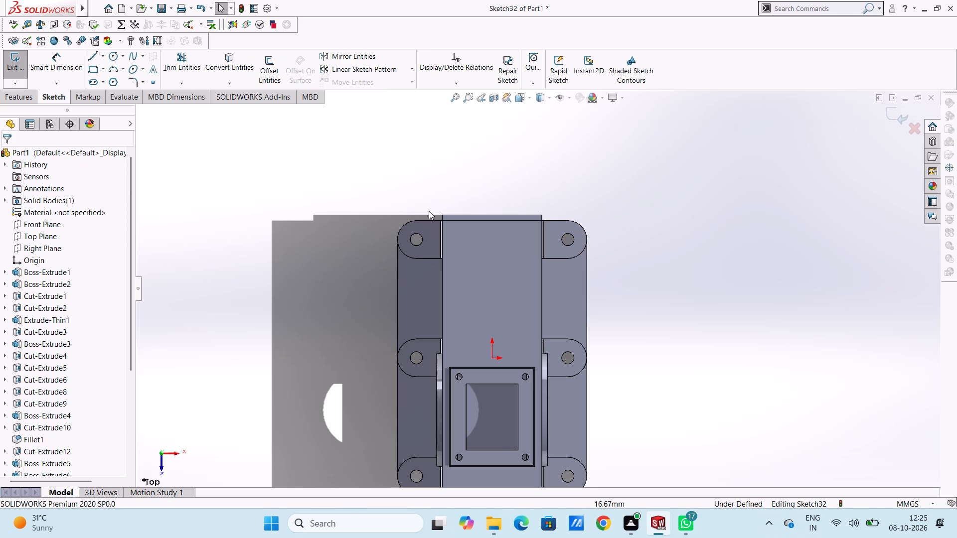
pyautogui.click(112, 56)
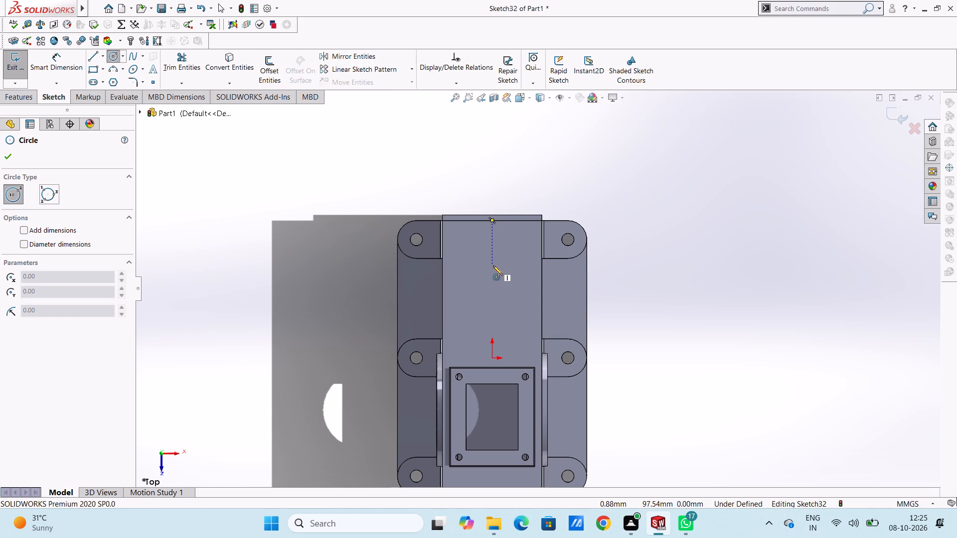
pyautogui.click(493, 268)
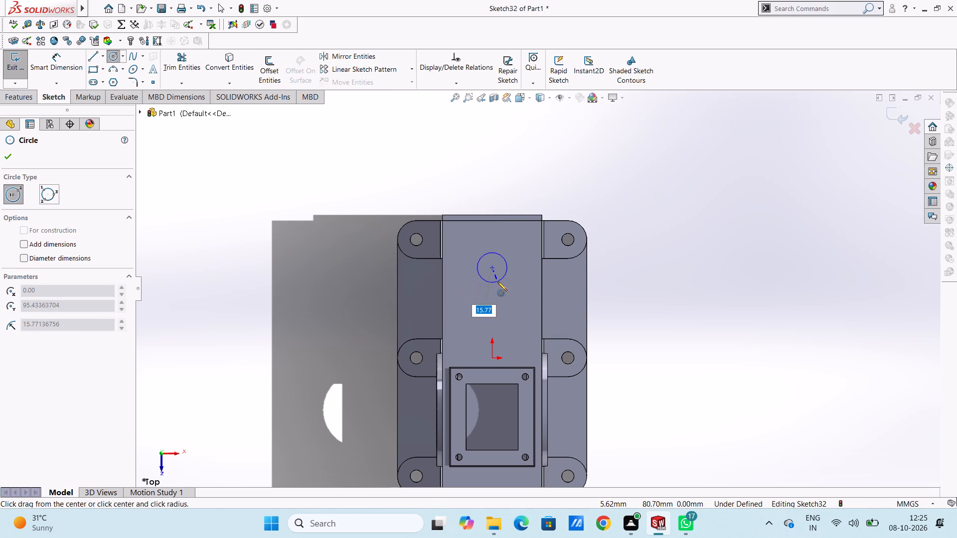
pyautogui.click(499, 287)
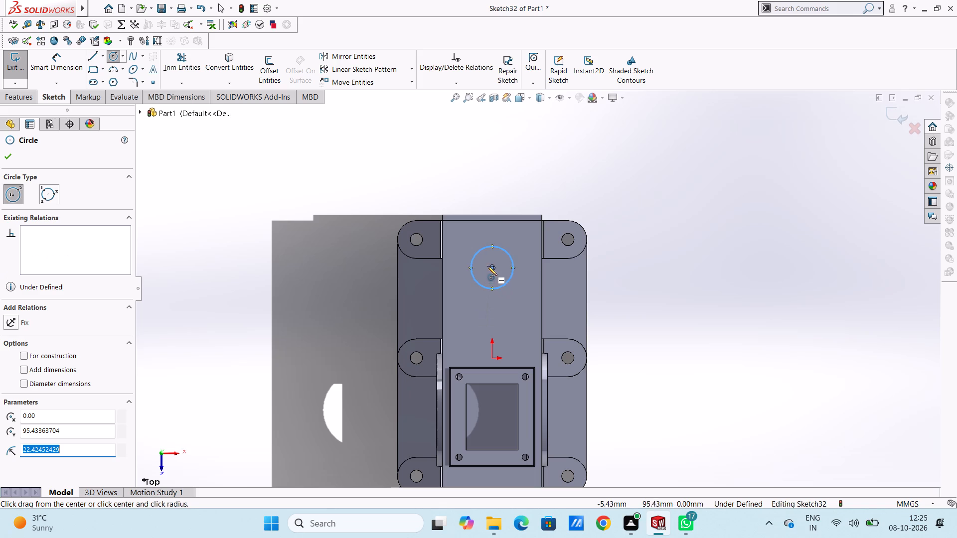
pyautogui.click(491, 267)
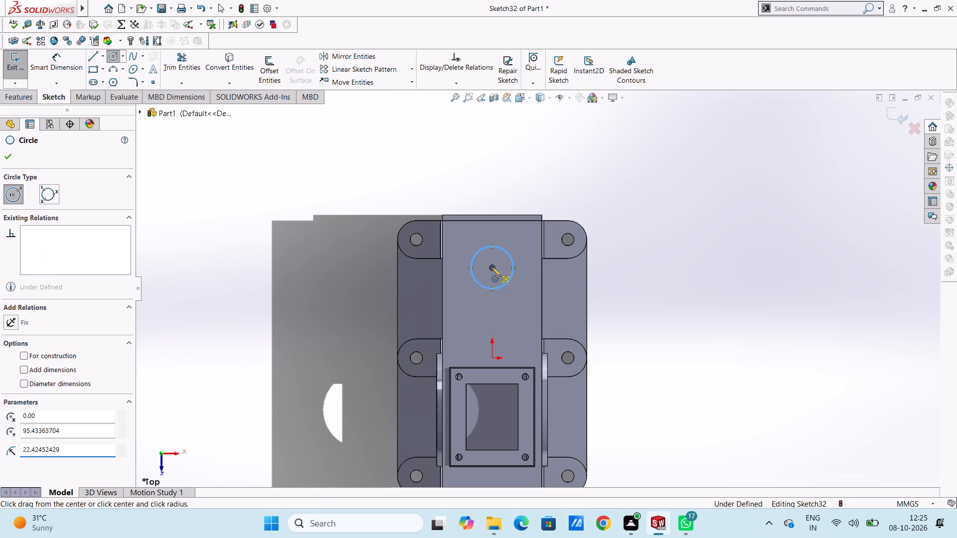
pyautogui.click(514, 302)
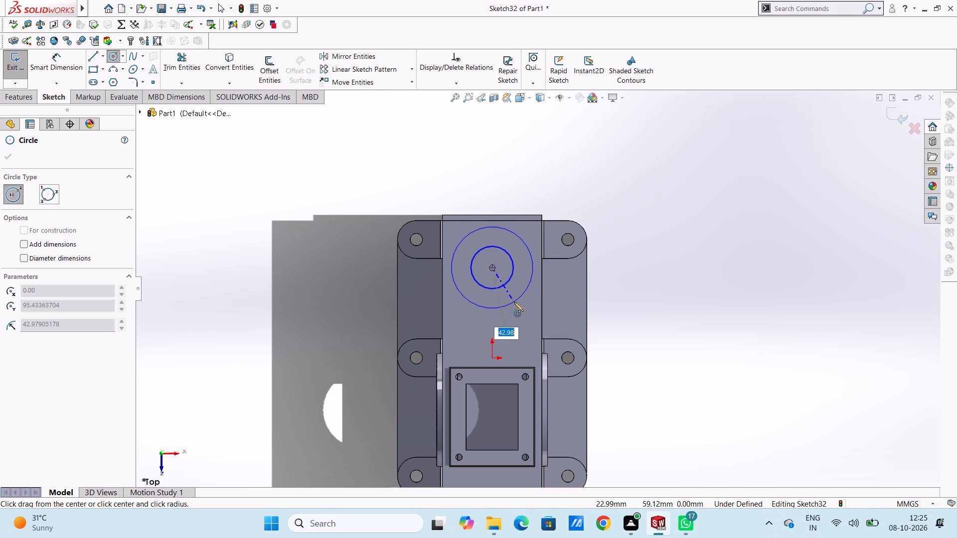
pyautogui.click(492, 269)
pyautogui.click(565, 306)
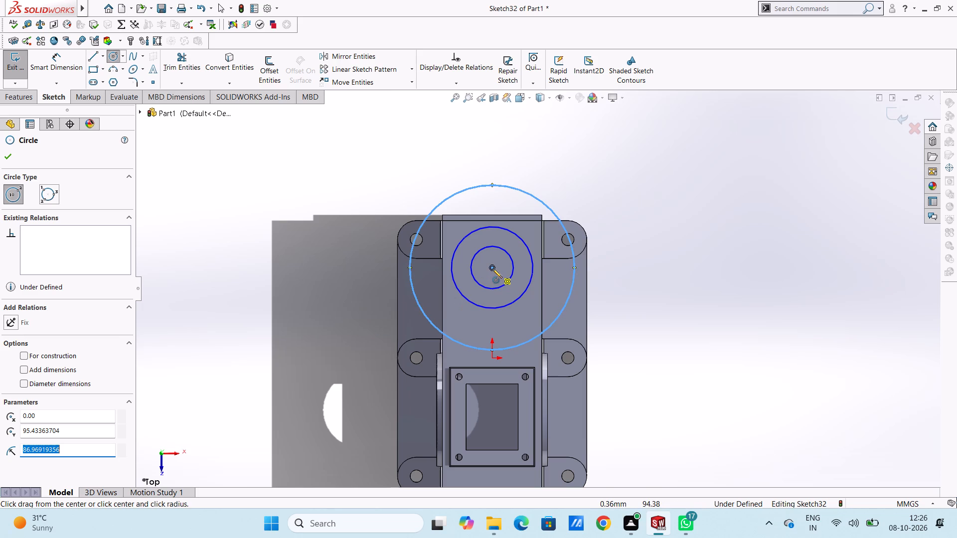
pyautogui.click(4, 156)
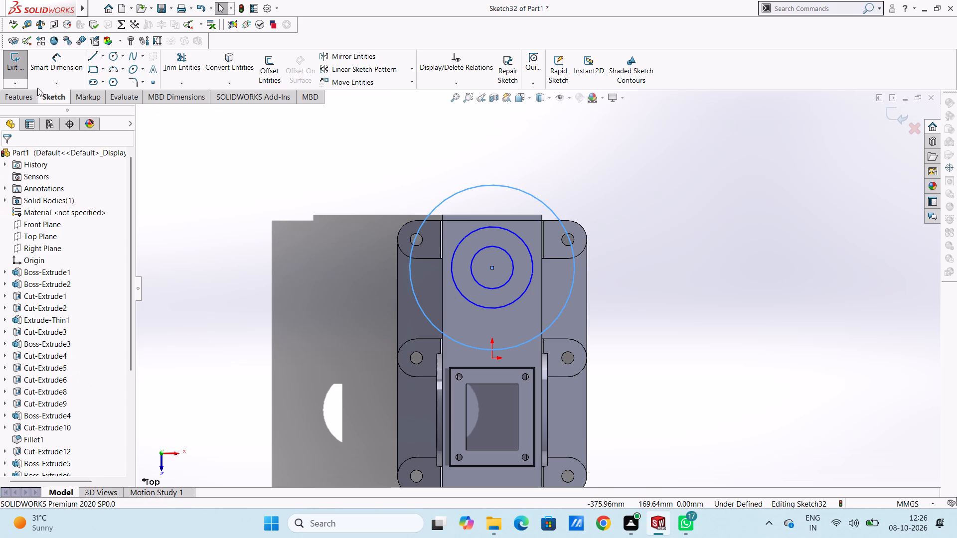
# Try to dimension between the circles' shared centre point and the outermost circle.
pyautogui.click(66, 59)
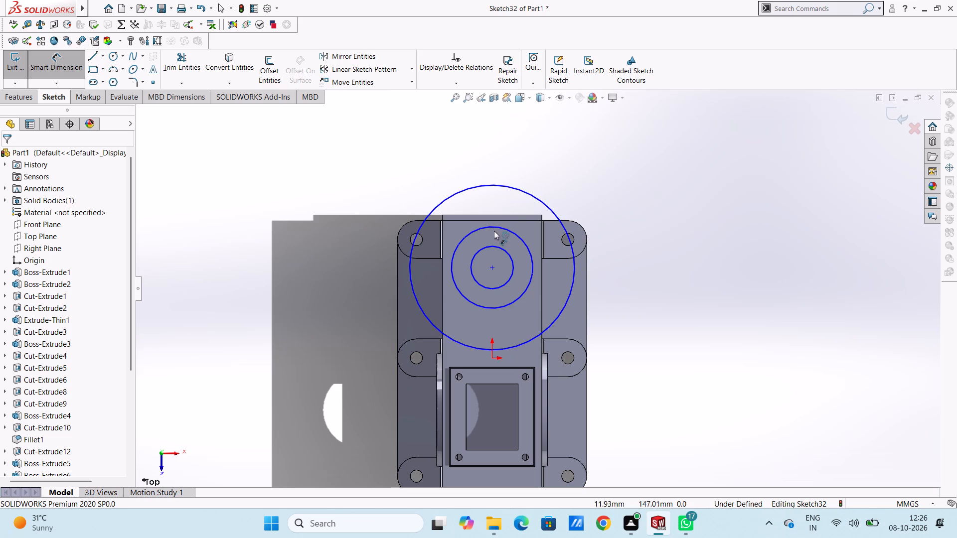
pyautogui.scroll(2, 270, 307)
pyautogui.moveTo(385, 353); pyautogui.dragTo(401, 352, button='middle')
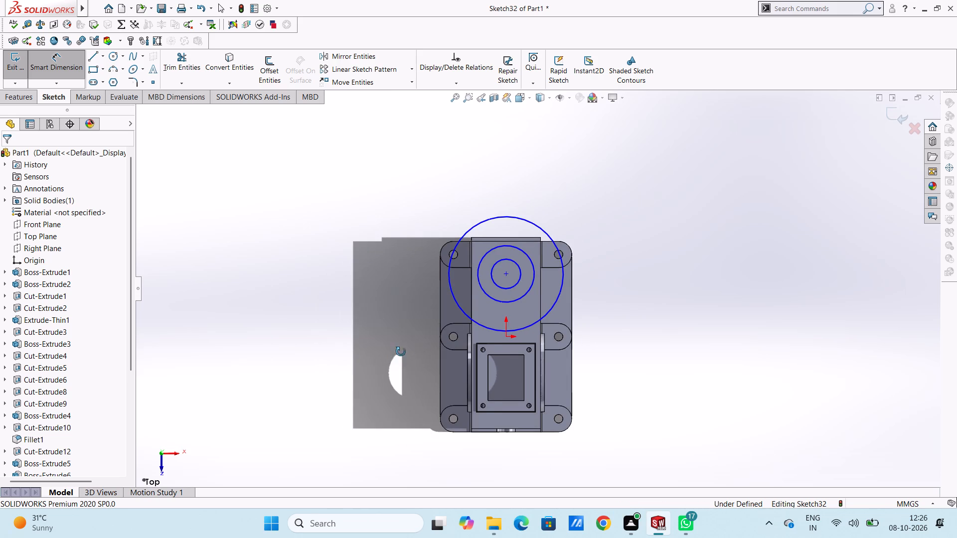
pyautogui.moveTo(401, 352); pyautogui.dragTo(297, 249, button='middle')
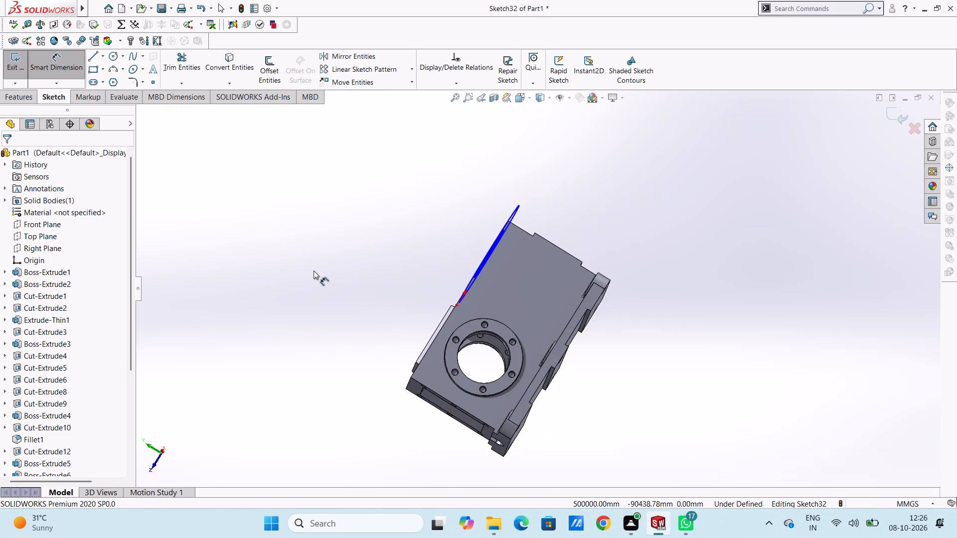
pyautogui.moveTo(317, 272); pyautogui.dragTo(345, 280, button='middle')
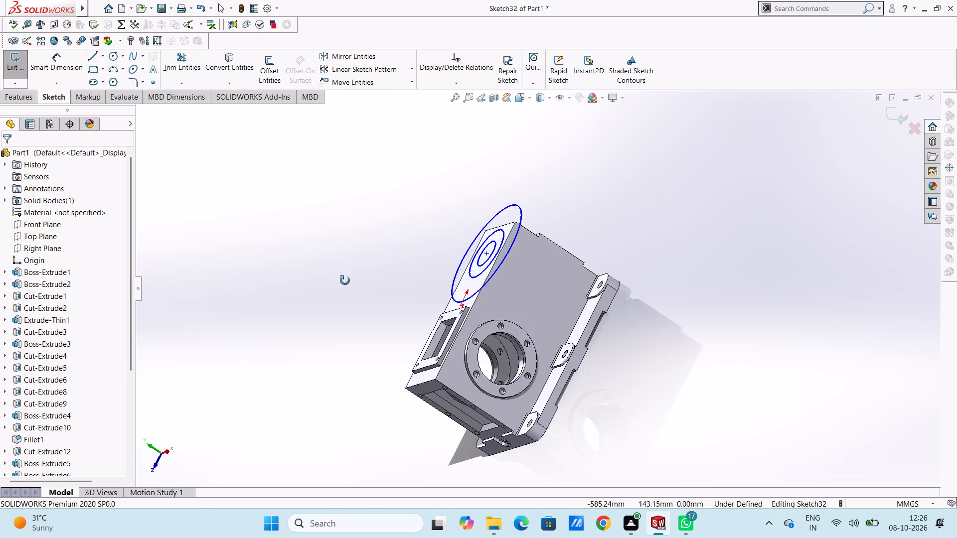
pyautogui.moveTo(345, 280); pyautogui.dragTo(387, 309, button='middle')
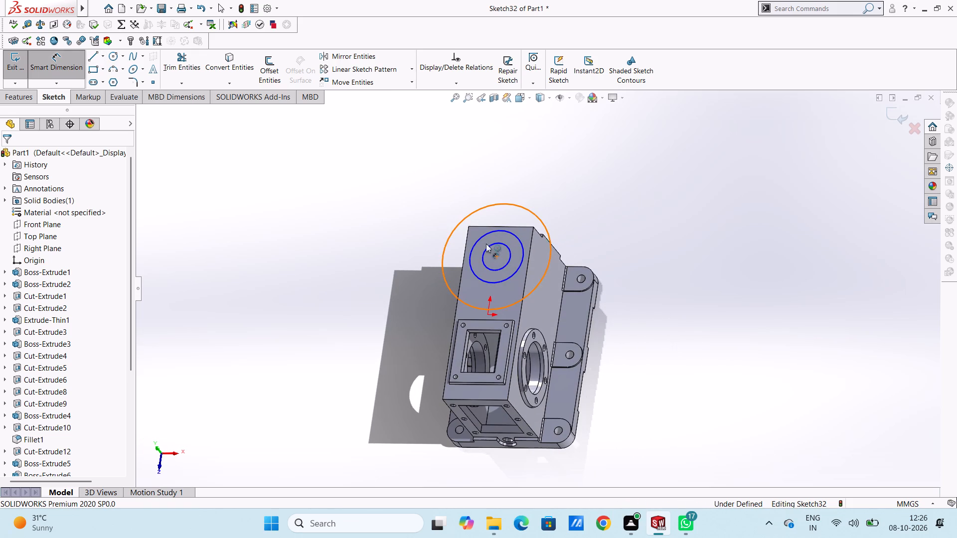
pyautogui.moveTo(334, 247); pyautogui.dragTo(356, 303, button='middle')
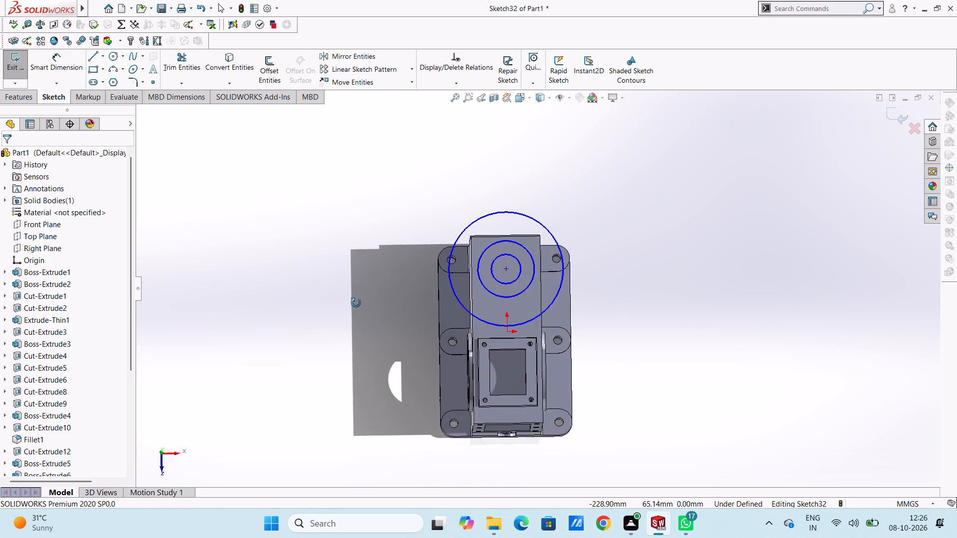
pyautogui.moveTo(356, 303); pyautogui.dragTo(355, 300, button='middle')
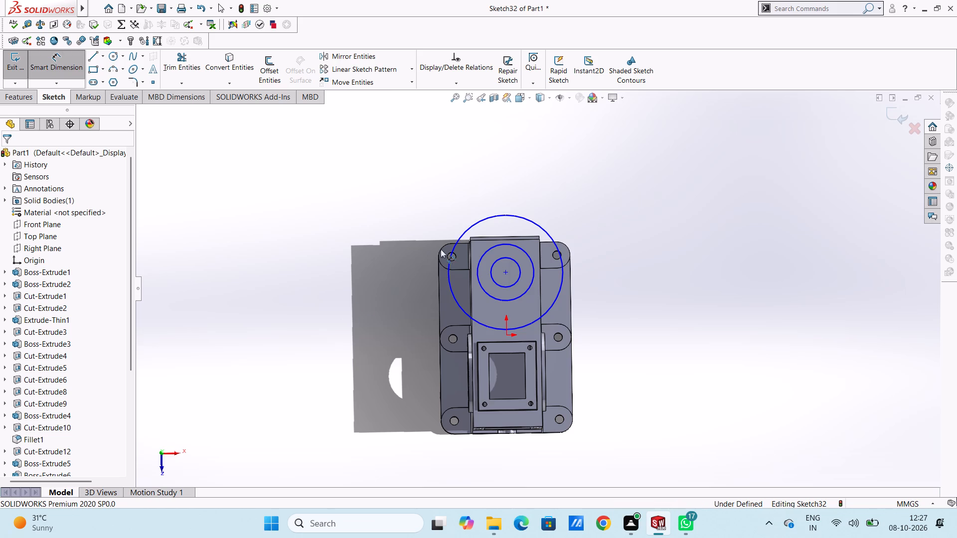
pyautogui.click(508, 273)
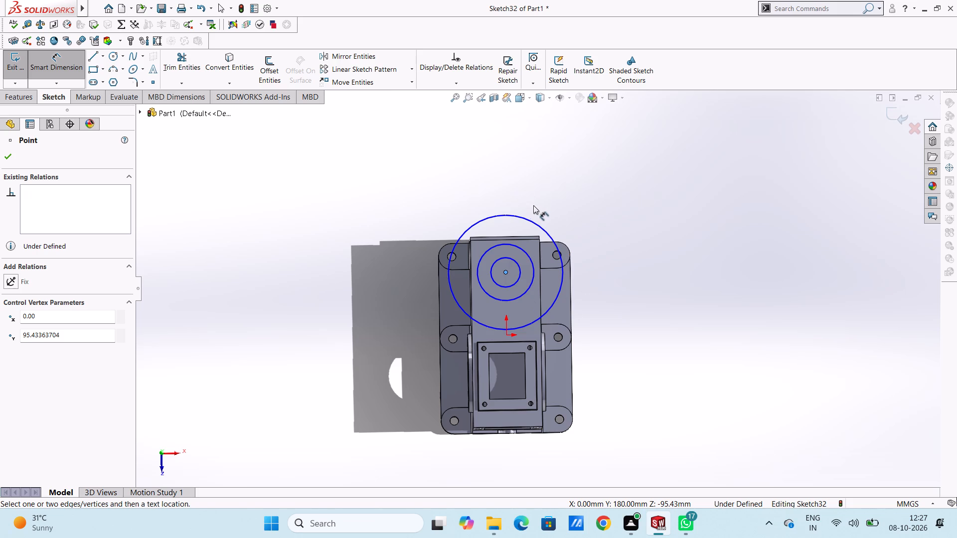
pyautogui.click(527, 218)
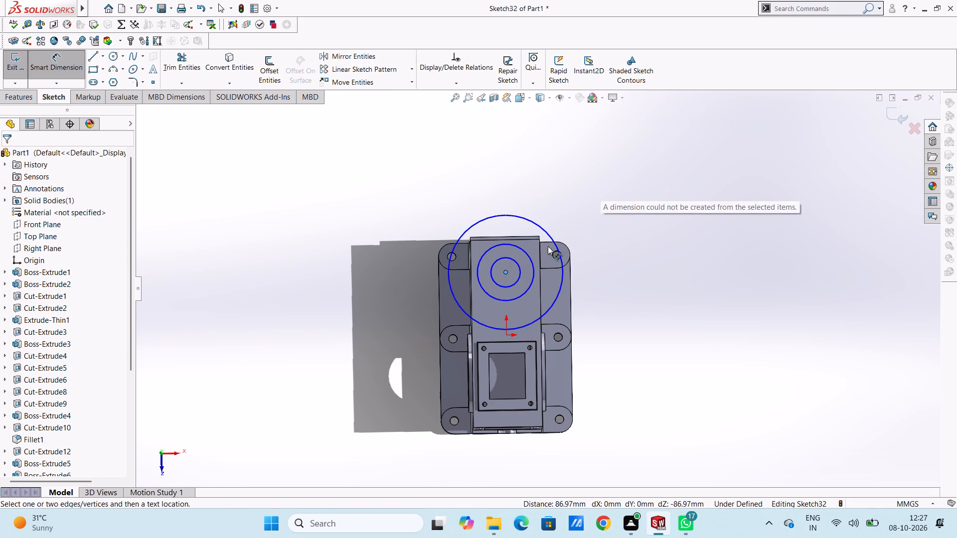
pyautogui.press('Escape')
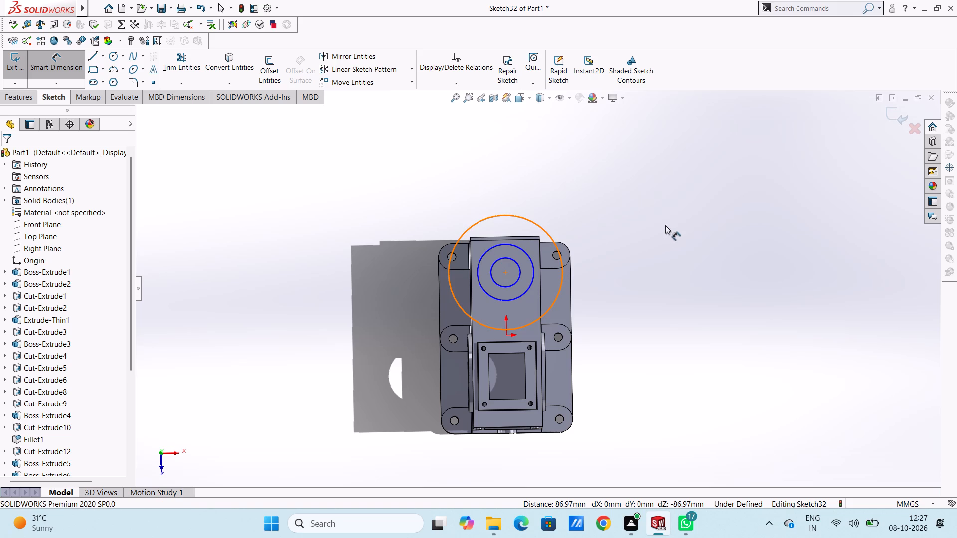
# Dimension the outermost circle's diameter and set it to 200 mm.
pyautogui.click(554, 239)
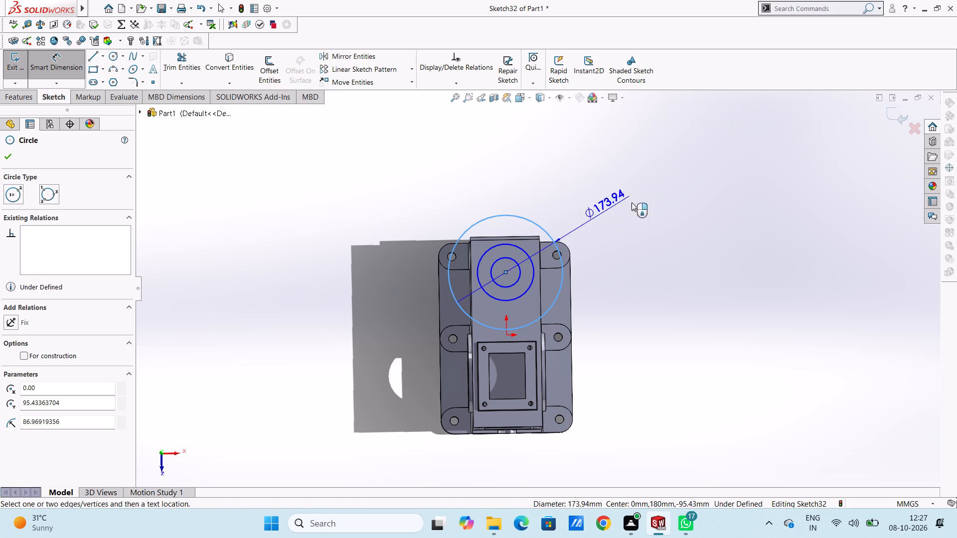
pyautogui.click(739, 175)
pyautogui.write('200')
pyautogui.press('Return')
pyautogui.click(639, 165)
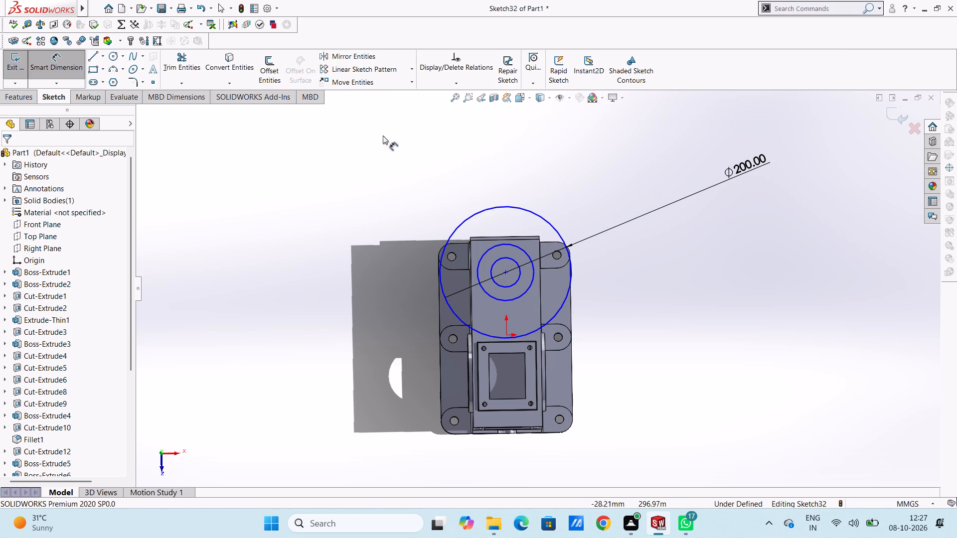
pyautogui.click(60, 70)
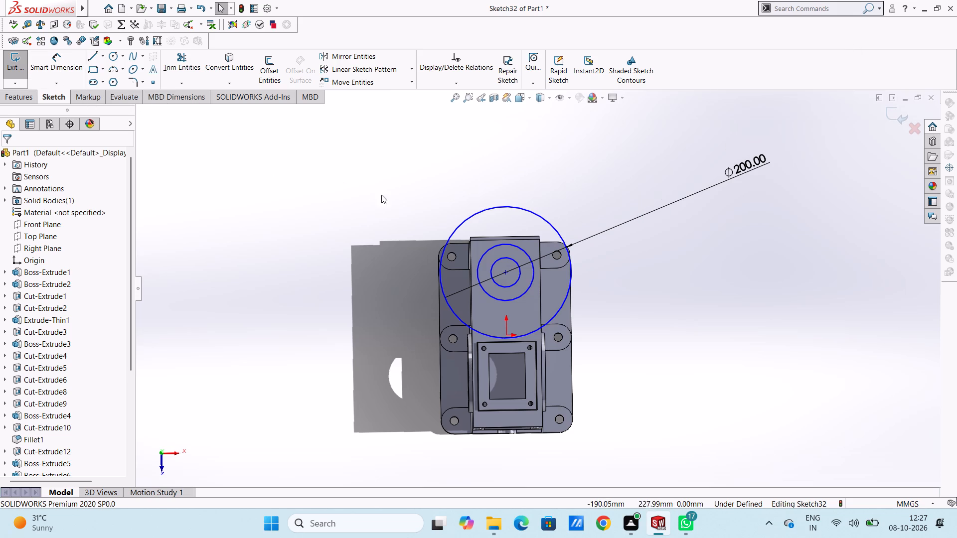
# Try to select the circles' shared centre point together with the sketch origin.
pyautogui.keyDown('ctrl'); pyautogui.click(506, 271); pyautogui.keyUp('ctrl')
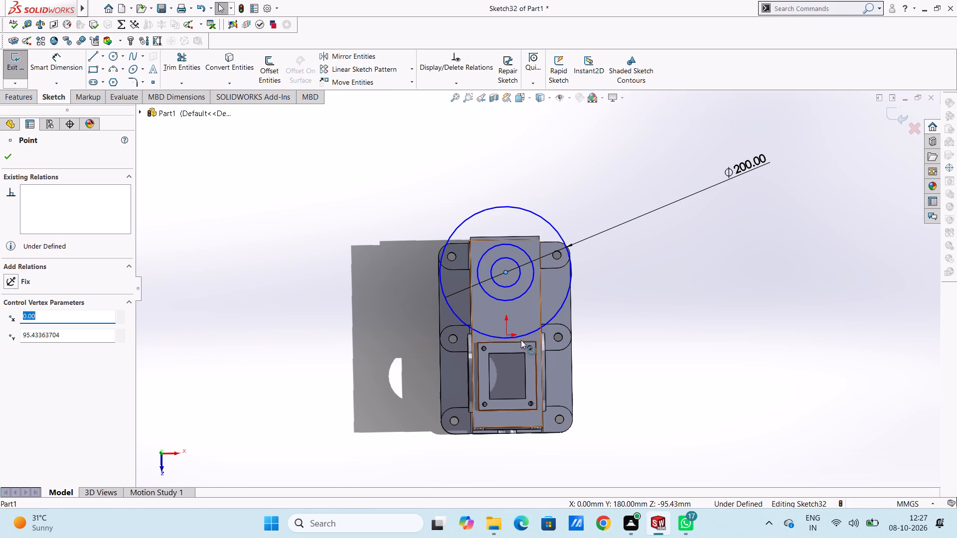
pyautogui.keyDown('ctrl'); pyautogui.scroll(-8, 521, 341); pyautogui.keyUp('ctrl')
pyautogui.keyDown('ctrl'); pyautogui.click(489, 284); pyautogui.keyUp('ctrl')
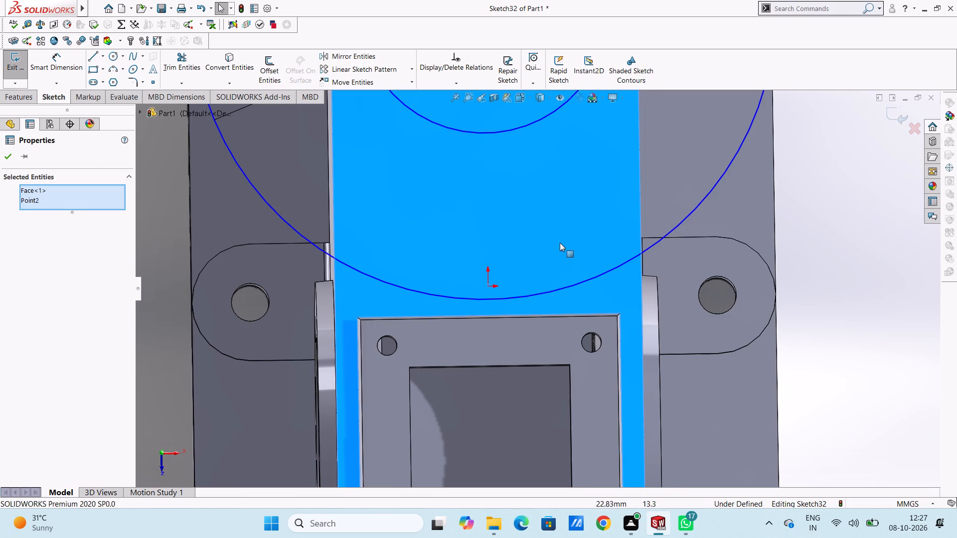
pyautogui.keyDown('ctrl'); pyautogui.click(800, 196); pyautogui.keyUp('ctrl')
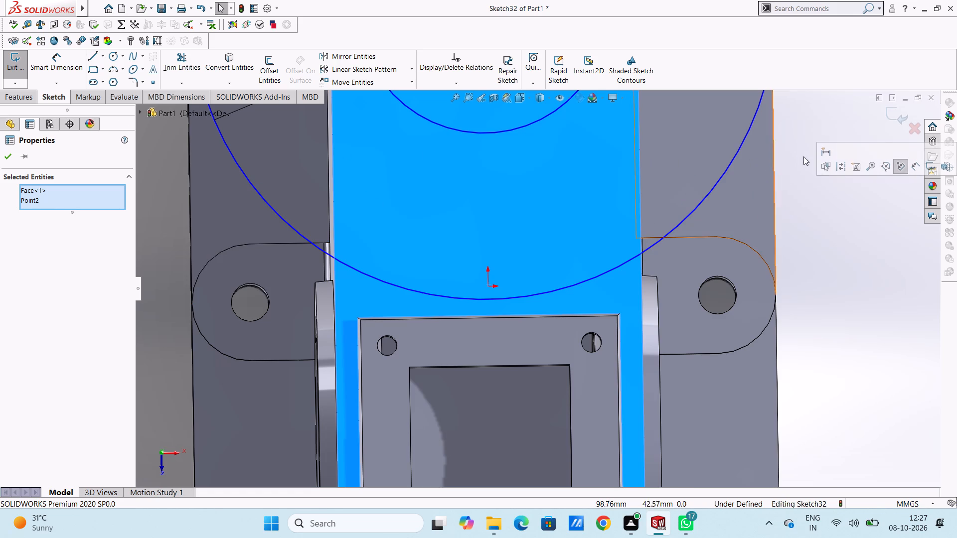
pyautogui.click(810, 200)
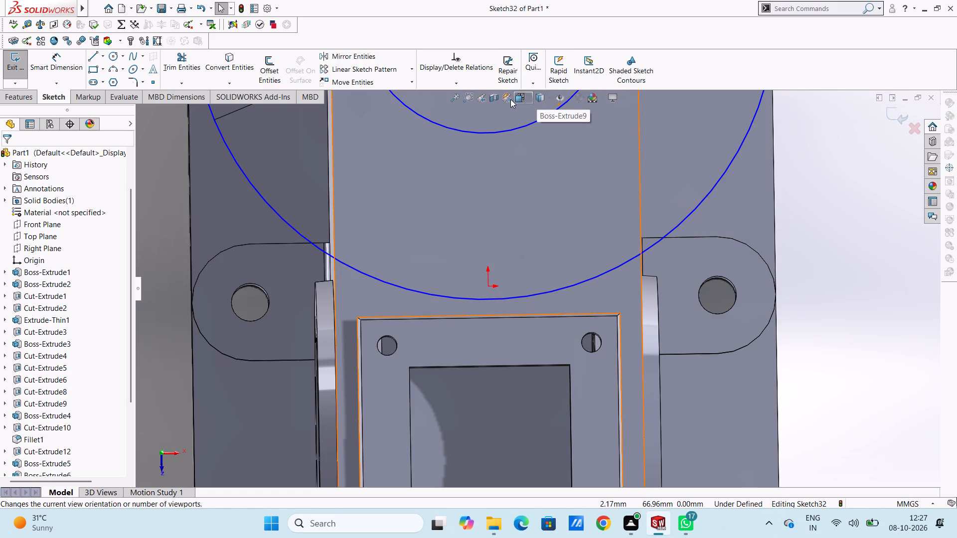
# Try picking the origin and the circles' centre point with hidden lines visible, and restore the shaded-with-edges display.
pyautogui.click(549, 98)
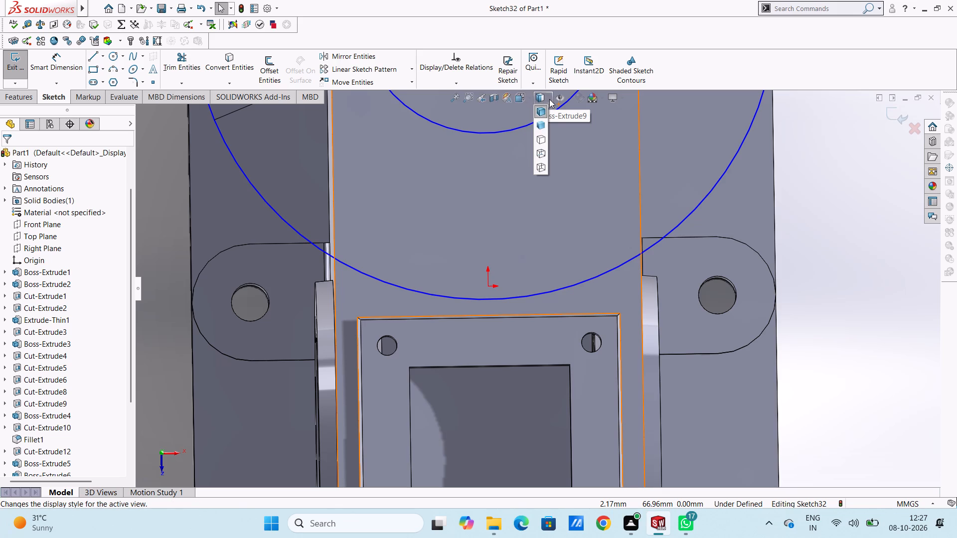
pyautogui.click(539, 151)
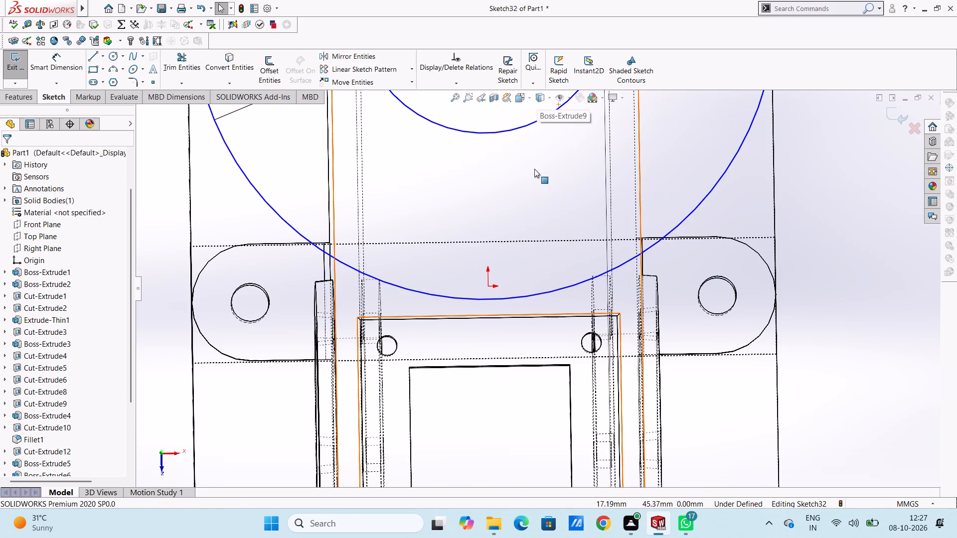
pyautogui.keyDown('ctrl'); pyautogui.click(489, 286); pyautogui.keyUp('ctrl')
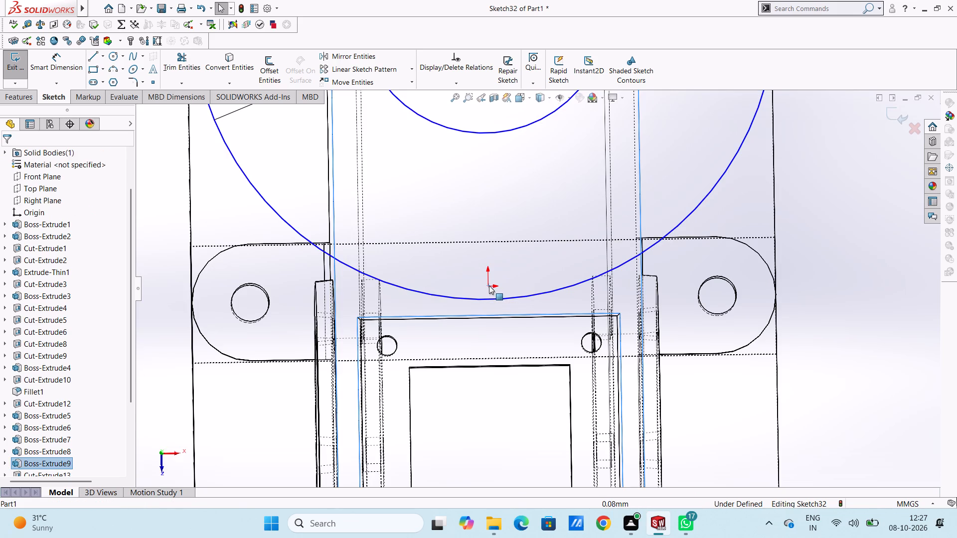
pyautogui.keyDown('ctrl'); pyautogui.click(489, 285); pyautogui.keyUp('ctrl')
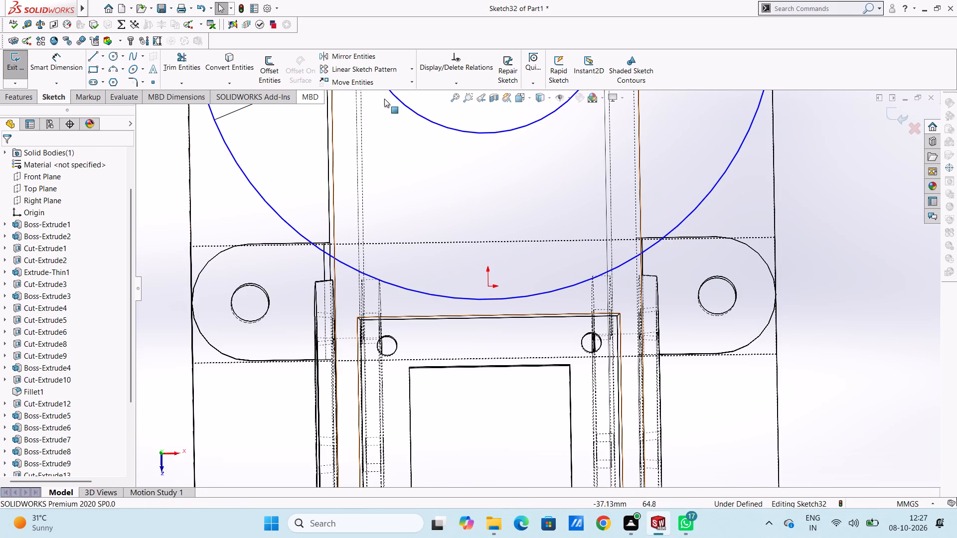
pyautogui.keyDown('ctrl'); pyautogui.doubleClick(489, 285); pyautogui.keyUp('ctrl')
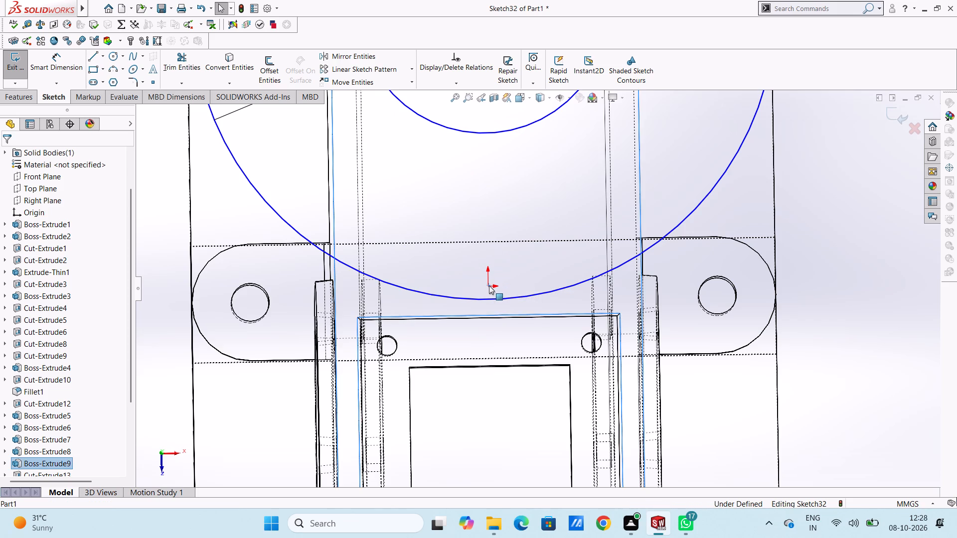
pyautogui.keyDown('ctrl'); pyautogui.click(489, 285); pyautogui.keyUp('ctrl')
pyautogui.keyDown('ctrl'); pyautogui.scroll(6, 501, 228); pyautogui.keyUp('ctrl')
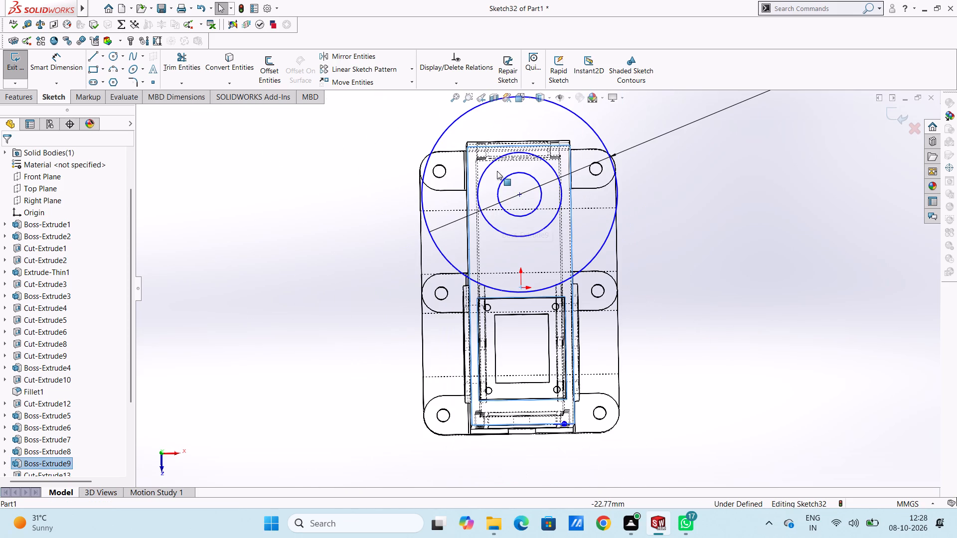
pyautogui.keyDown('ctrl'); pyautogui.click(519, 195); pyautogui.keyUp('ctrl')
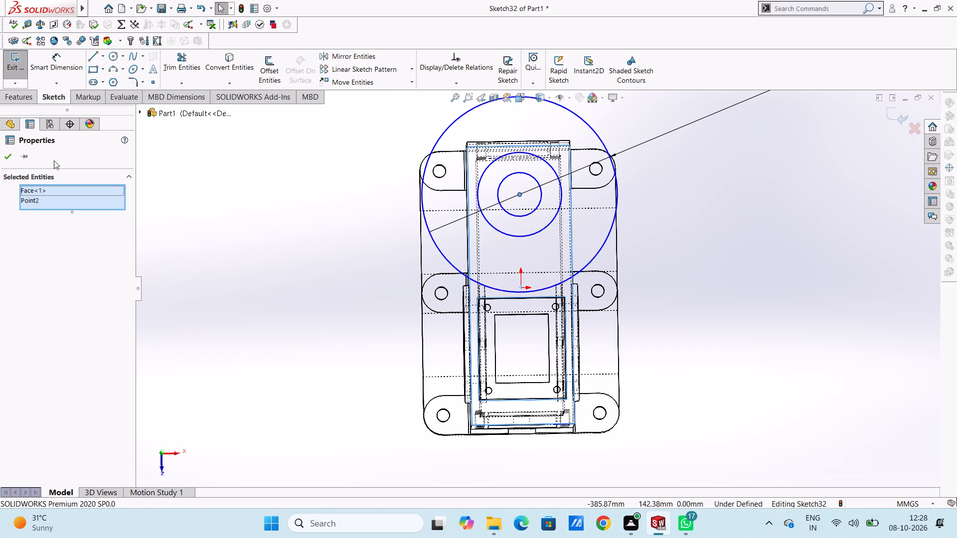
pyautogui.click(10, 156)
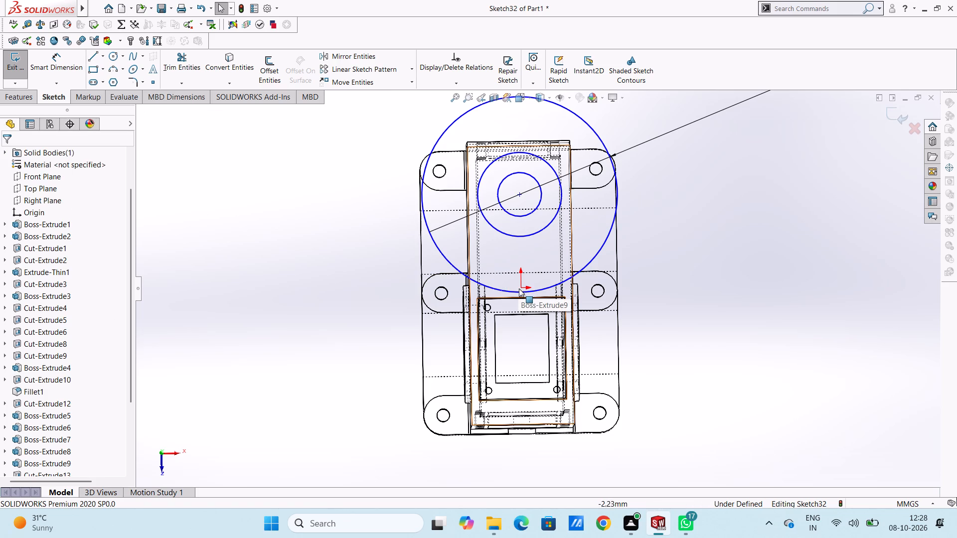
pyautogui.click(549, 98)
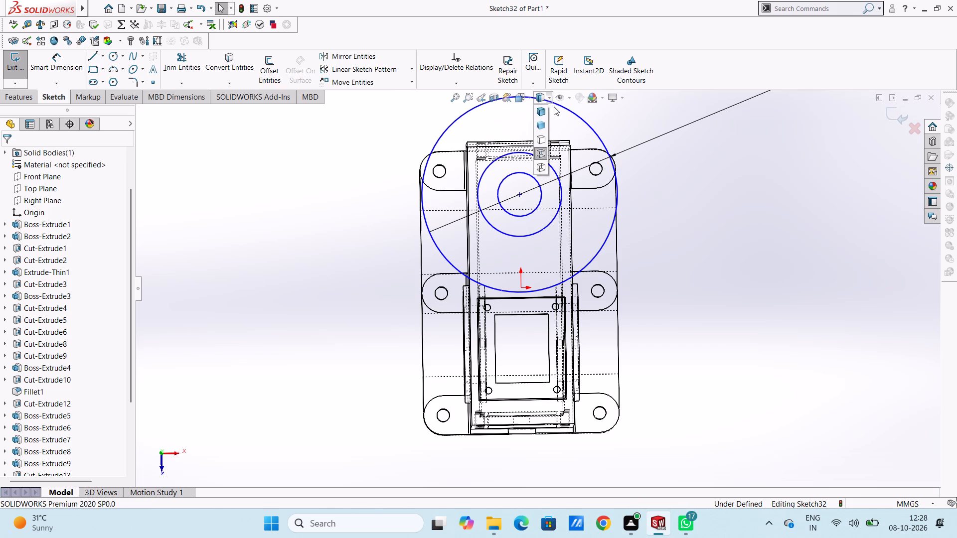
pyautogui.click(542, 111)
# In the top view, add a vertical relation between the circles' shared centre point and the origin.
pyautogui.moveTo(301, 313); pyautogui.dragTo(316, 309, button='middle')
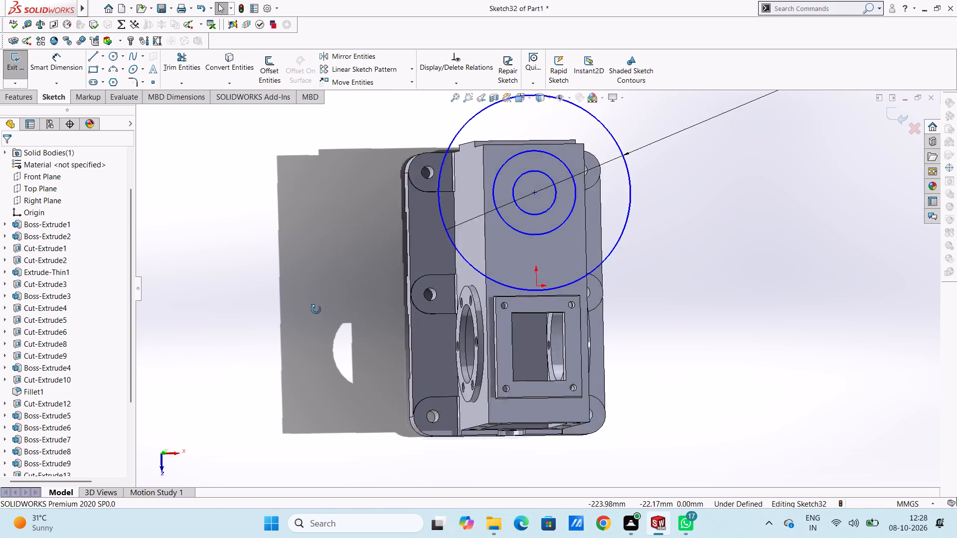
pyautogui.moveTo(316, 309); pyautogui.dragTo(368, 277, button='middle')
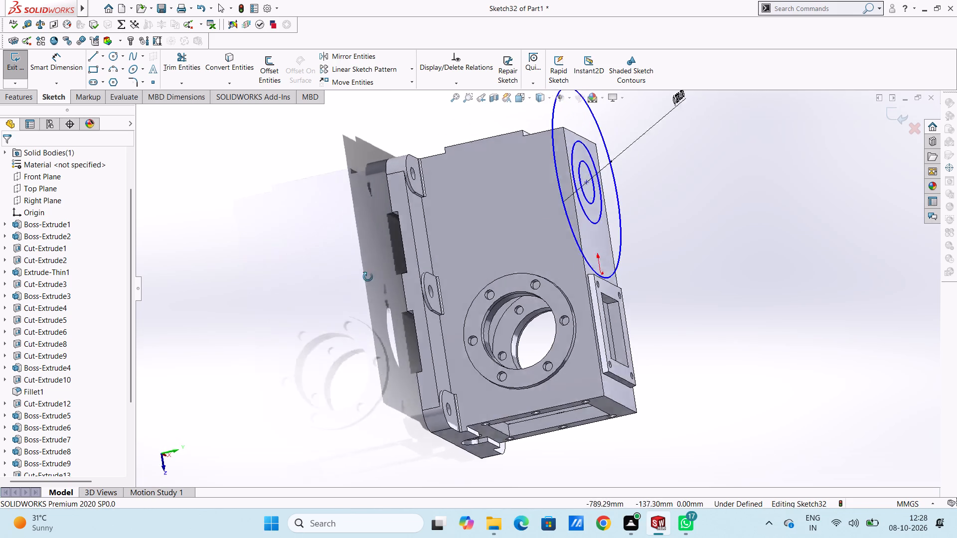
pyautogui.moveTo(368, 277); pyautogui.dragTo(282, 307, button='middle')
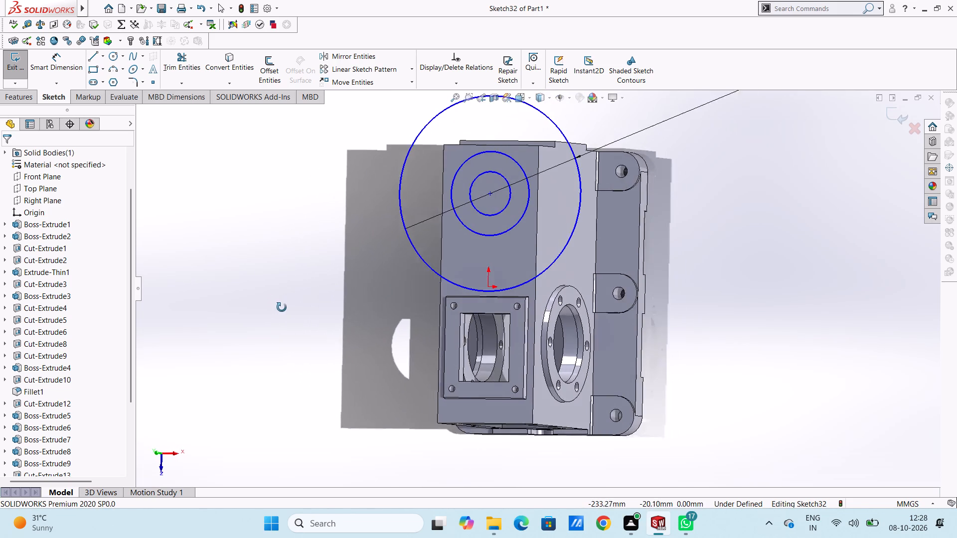
pyautogui.moveTo(282, 307); pyautogui.dragTo(322, 304, button='middle')
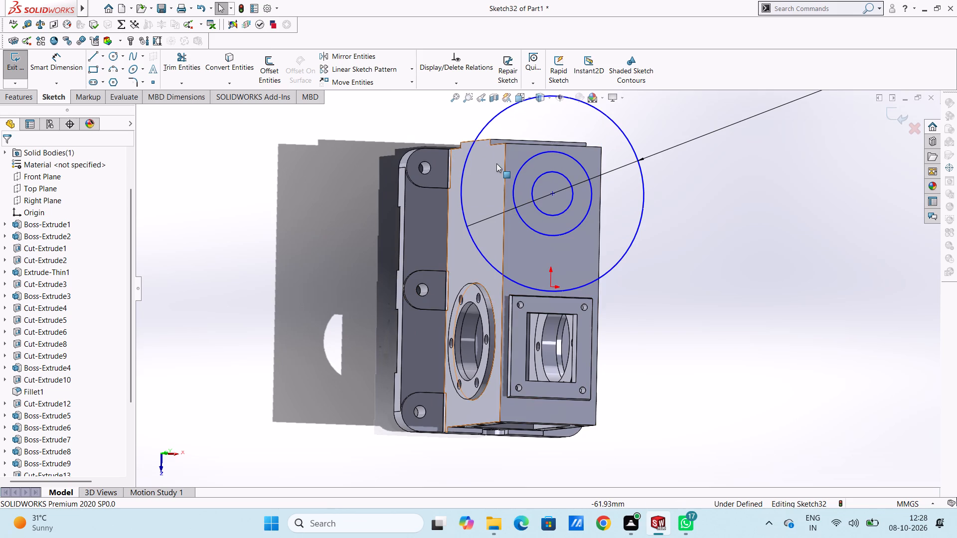
pyautogui.hotkey('ctrl', '5')
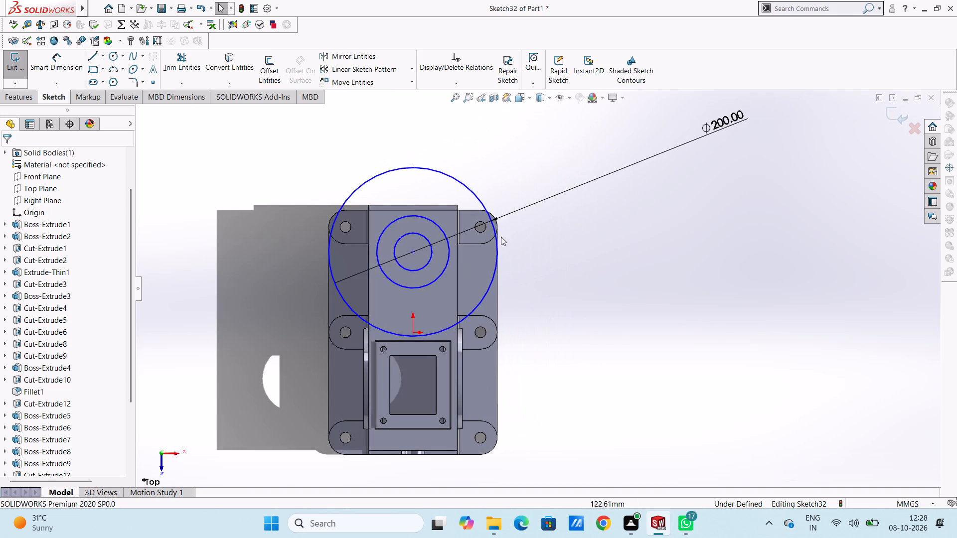
pyautogui.keyDown('ctrl'); pyautogui.click(412, 252); pyautogui.keyUp('ctrl')
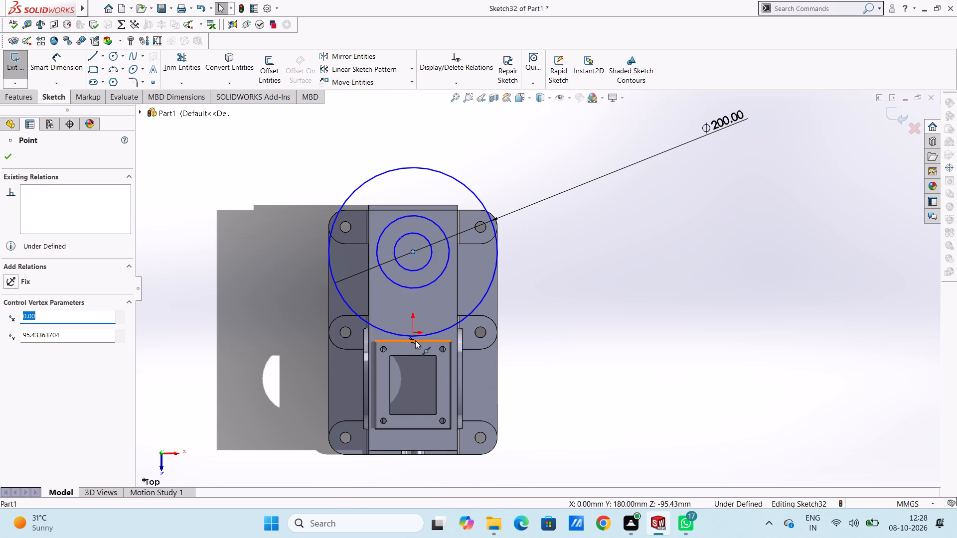
pyautogui.keyDown('ctrl'); pyautogui.click(412, 333); pyautogui.keyUp('ctrl')
pyautogui.click(39, 347)
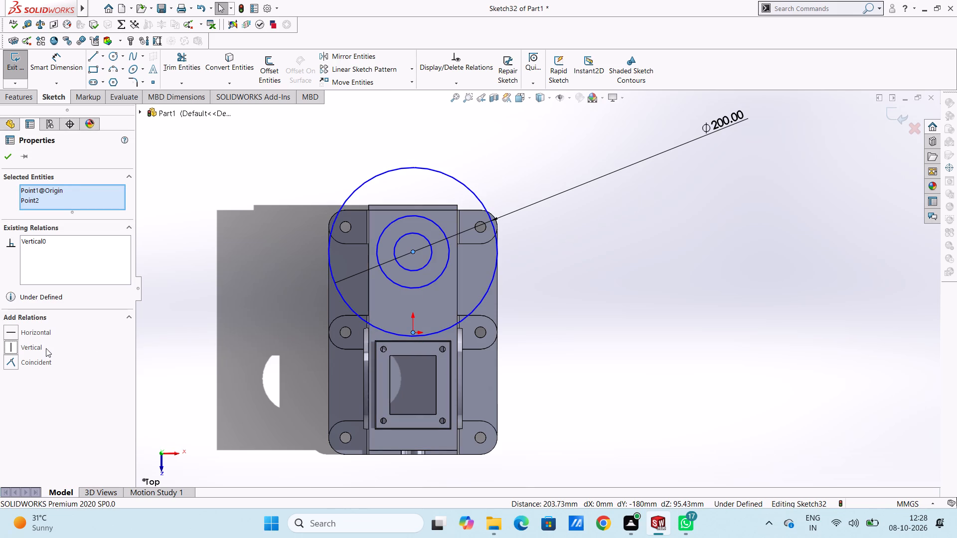
pyautogui.click(183, 337)
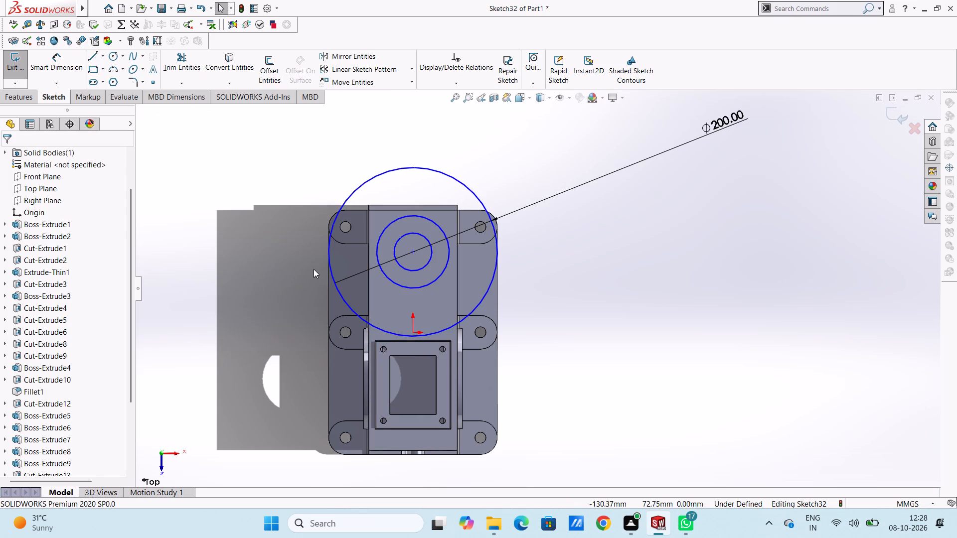
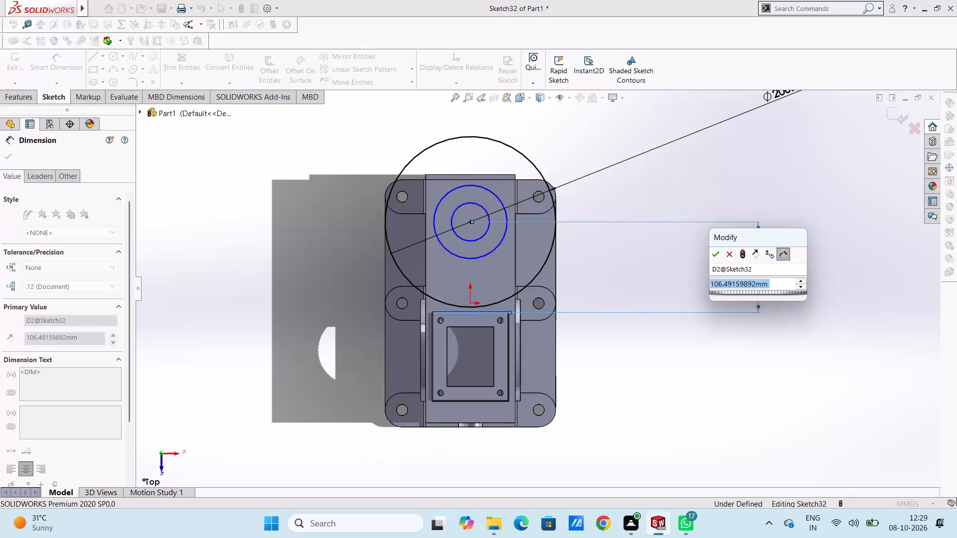
# Set the distance between the circles' shared centre and the rectangular pad's rear edge to 107.5 mm.
pyautogui.write('107.5')
pyautogui.press('Return')
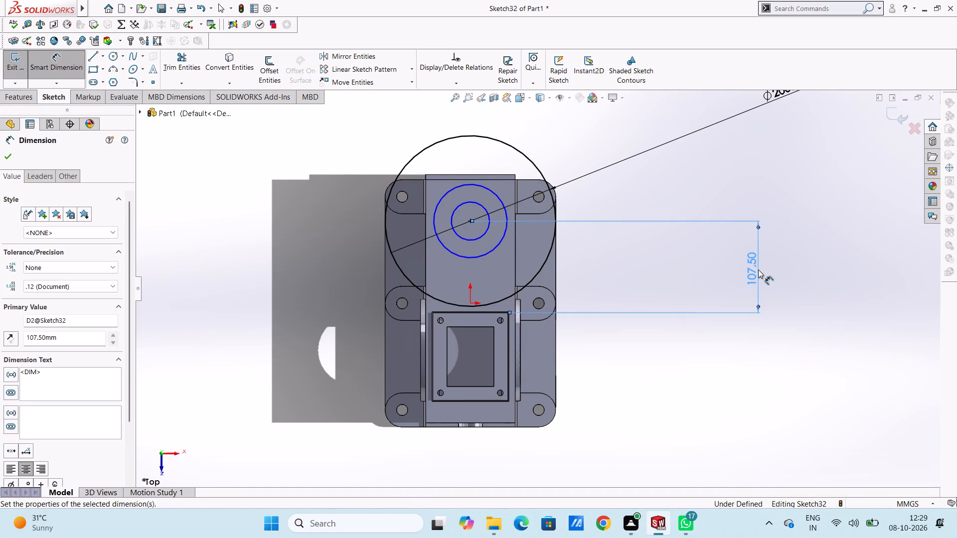
pyautogui.click(680, 270)
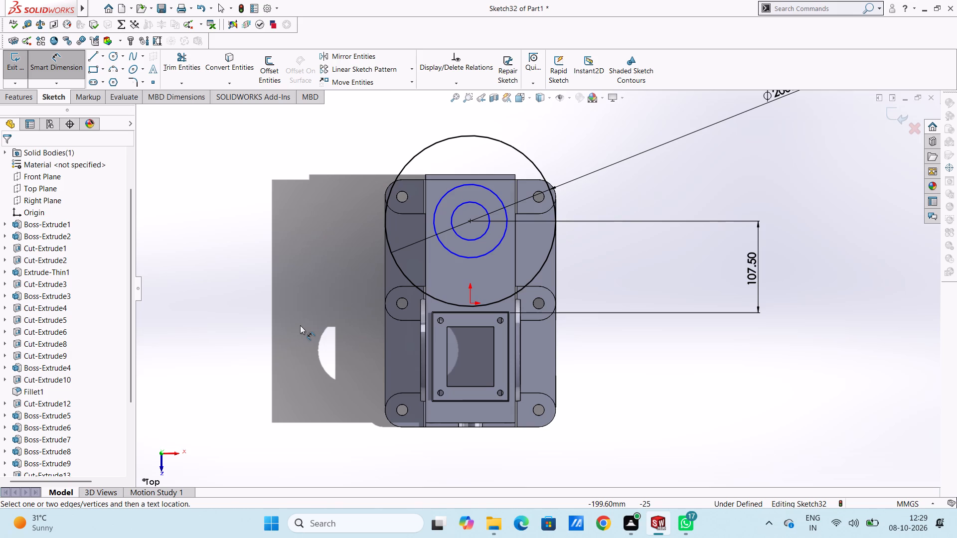
# Dimension the innermost circle's diameter and set it to 90 mm.
pyautogui.scroll(4, 300, 325)
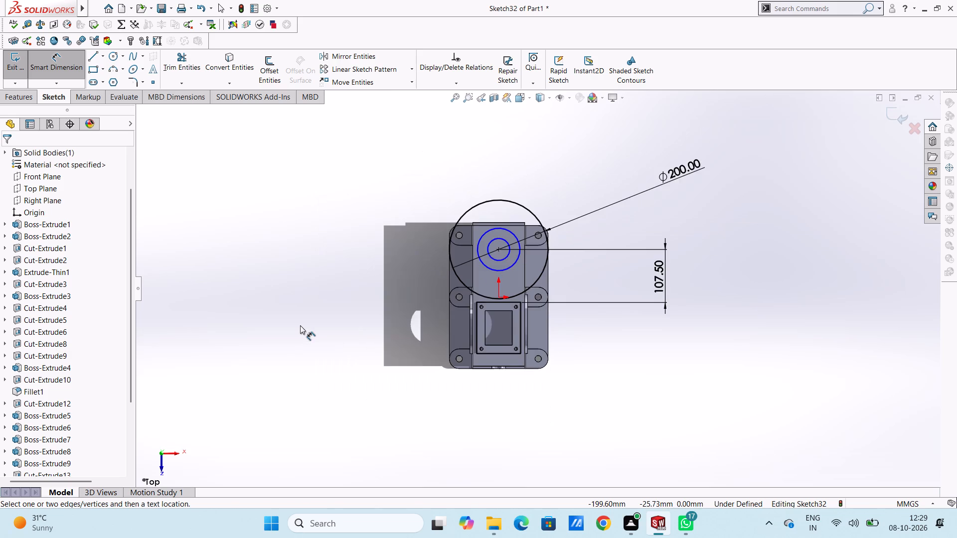
pyautogui.scroll(-3, 636, 264)
pyautogui.scroll(-1, 461, 214)
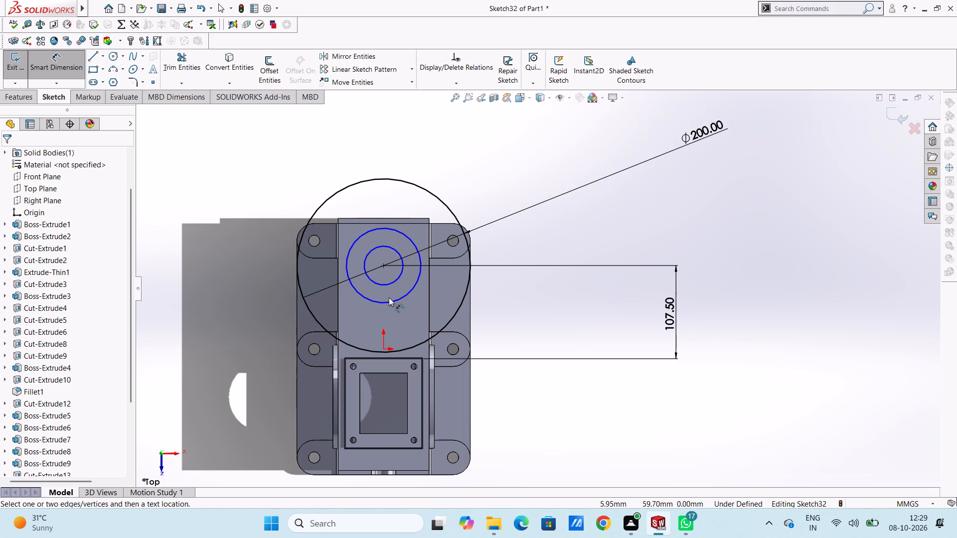
pyautogui.click(399, 279)
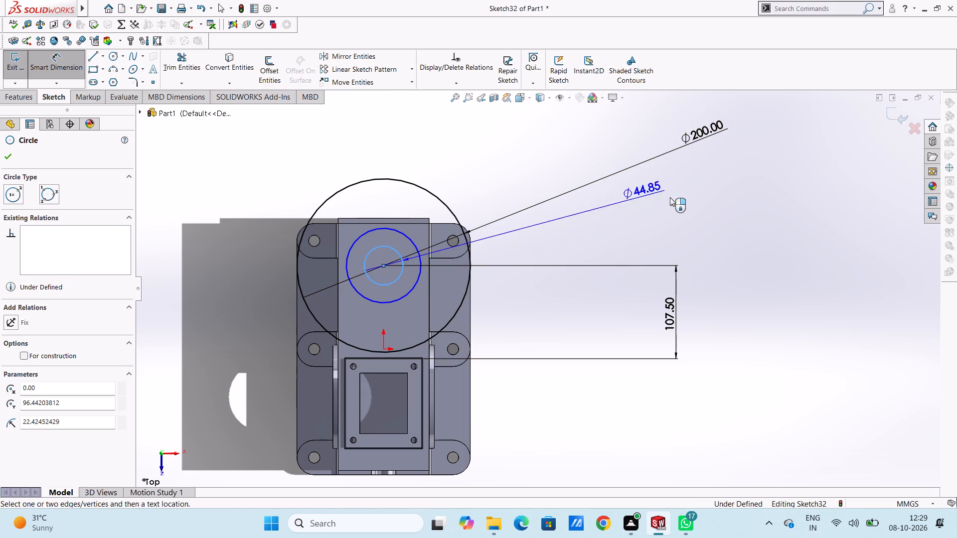
pyautogui.click(744, 202)
pyautogui.write('90')
pyautogui.press('Return')
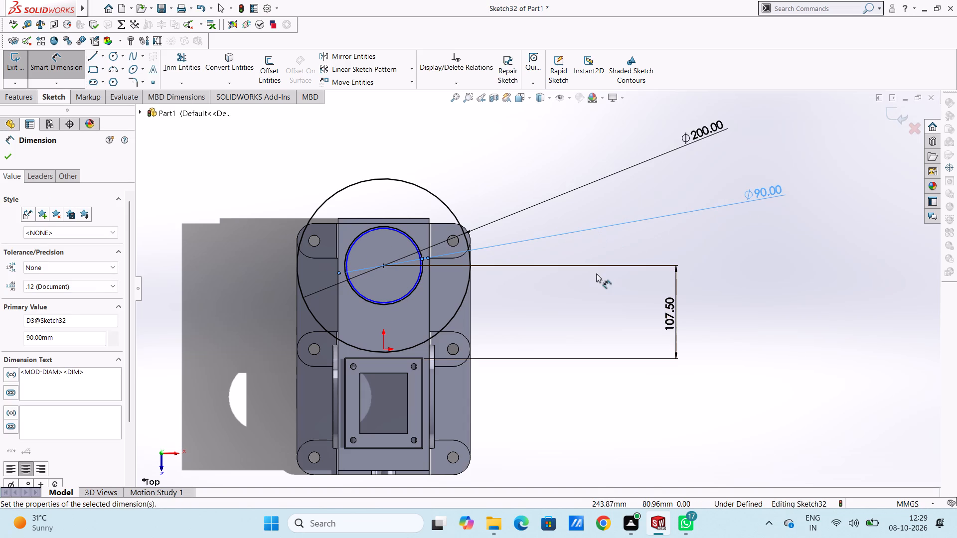
pyautogui.click(592, 319)
# Dimension the remaining undimensioned concentric circle's diameter and set it to 150 mm.
pyautogui.scroll(-3, 374, 285)
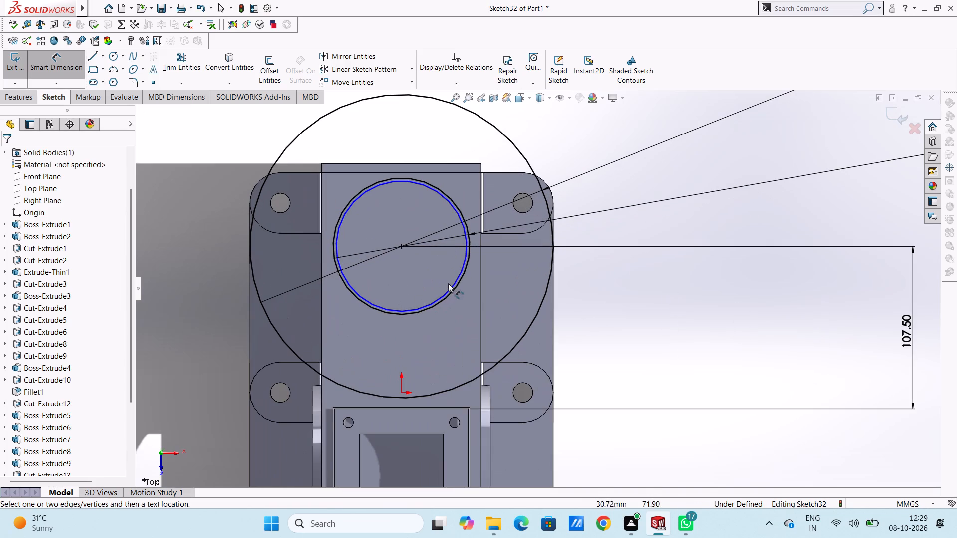
pyautogui.click(451, 286)
pyautogui.scroll(4, 678, 334)
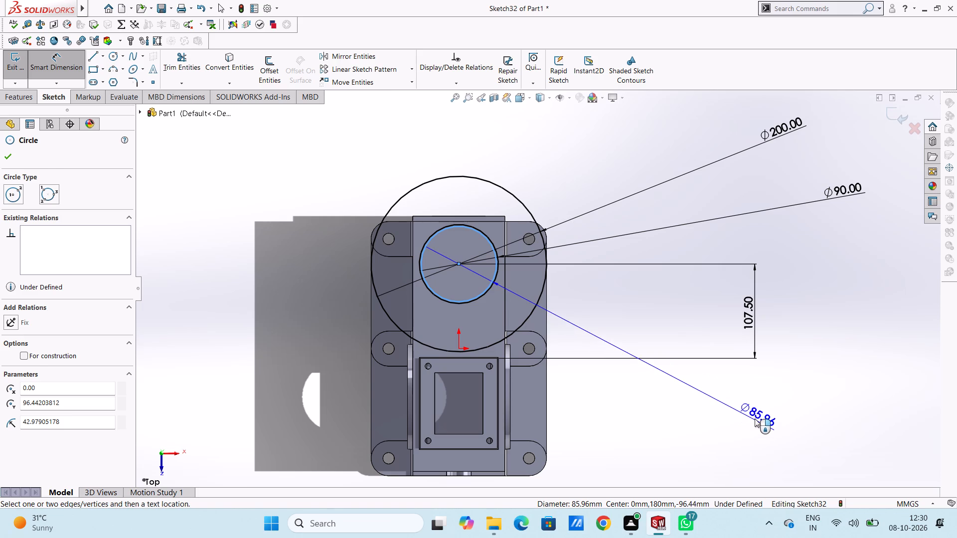
pyautogui.click(755, 418)
pyautogui.write('150')
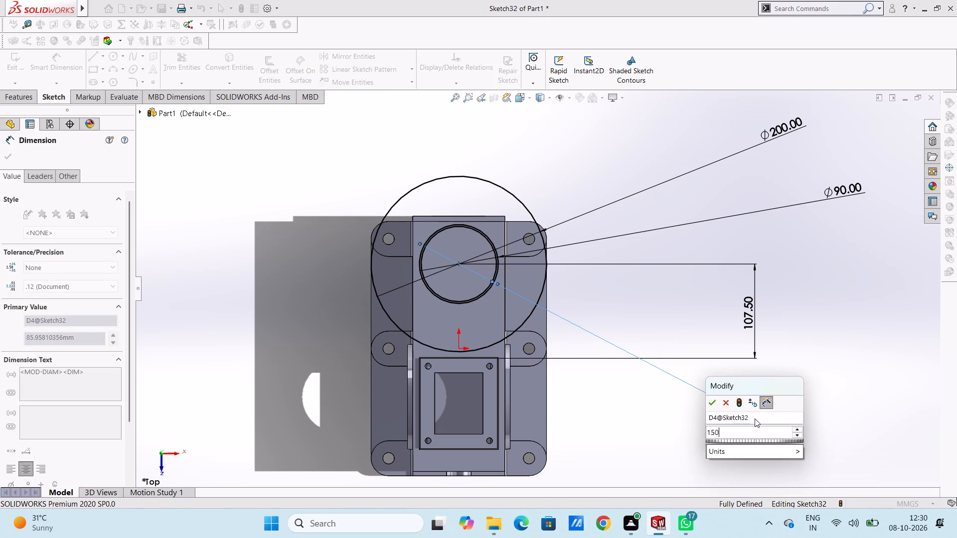
pyautogui.press('Return')
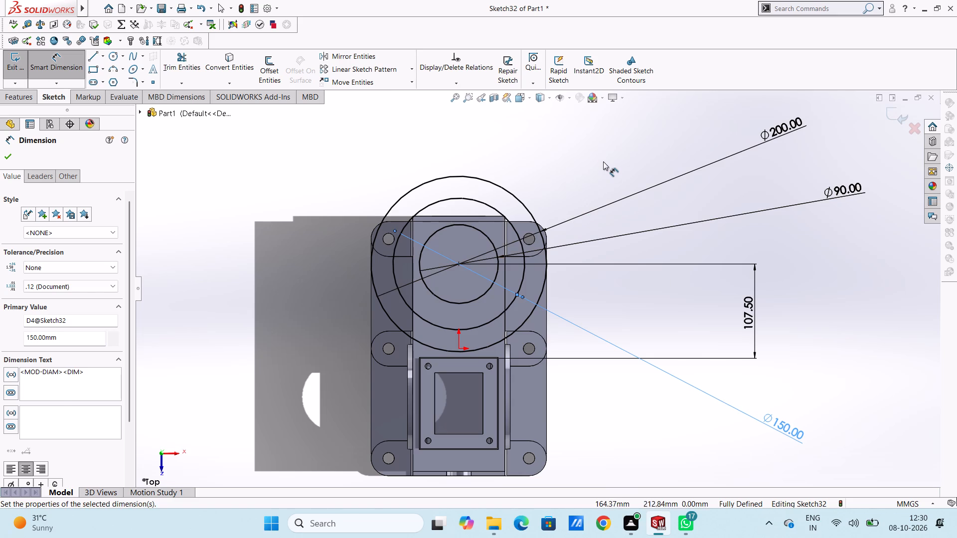
pyautogui.click(603, 161)
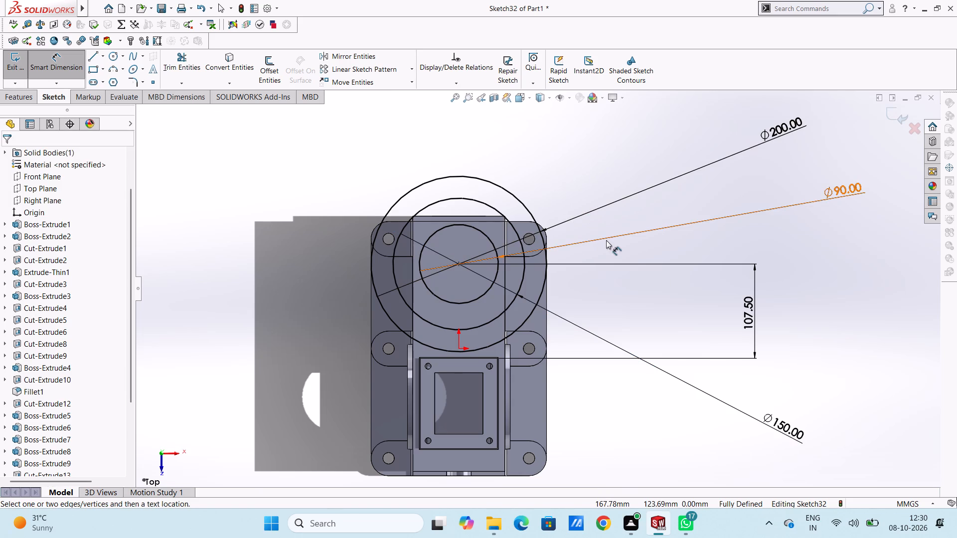
# Sketch a small circle about 23 mm in diameter centred on the 150 mm circle's quadrant point on the +X side.
pyautogui.scroll(2, 606, 240)
pyautogui.scroll(-1, 585, 294)
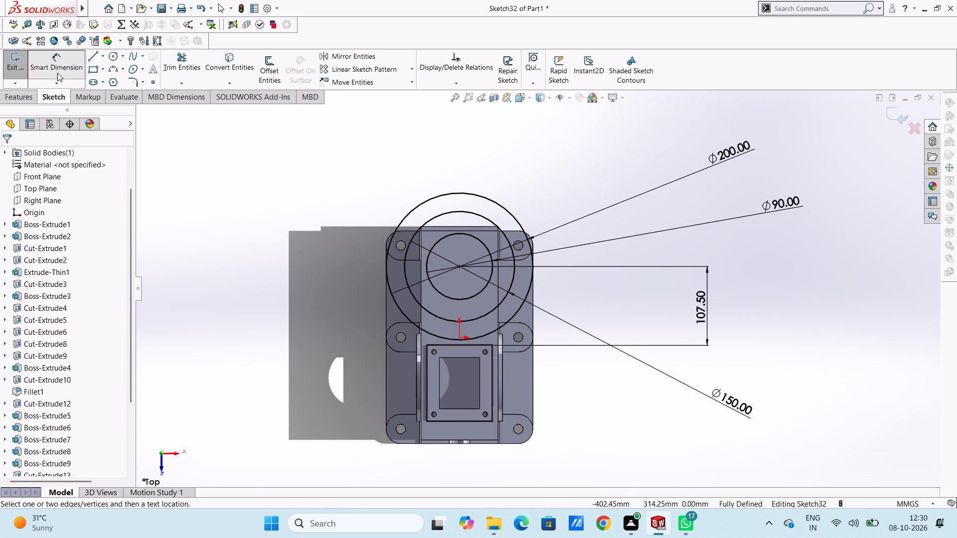
pyautogui.click(57, 72)
pyautogui.click(115, 59)
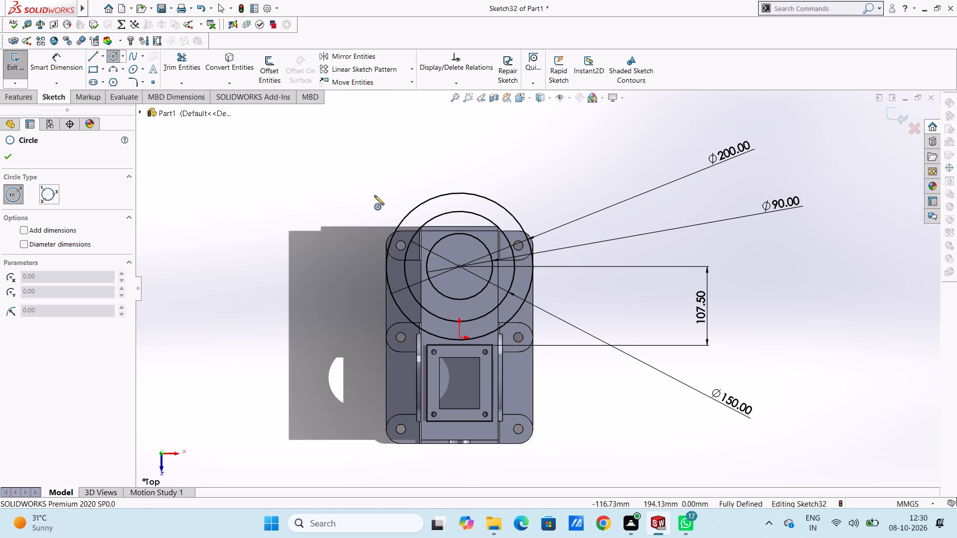
pyautogui.click(514, 266)
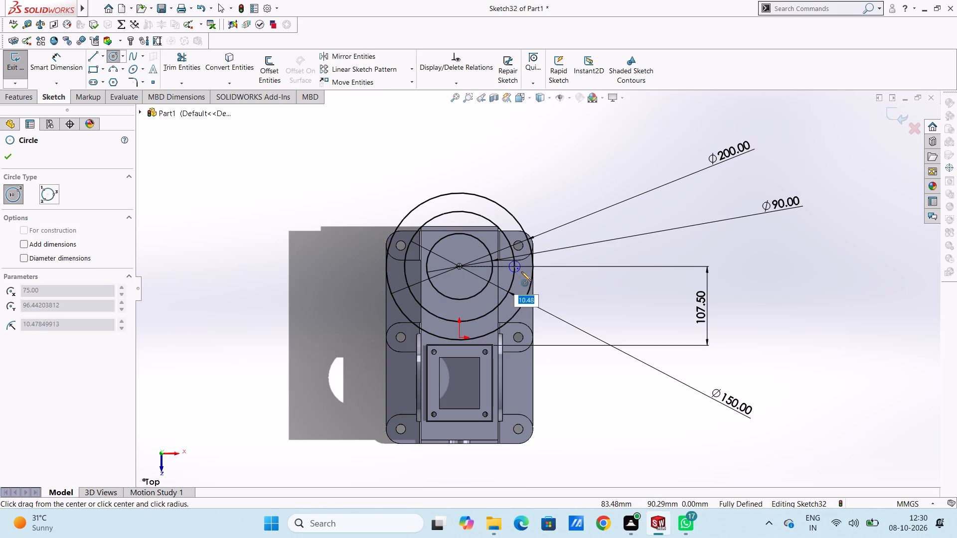
pyautogui.click(521, 271)
pyautogui.click(13, 161)
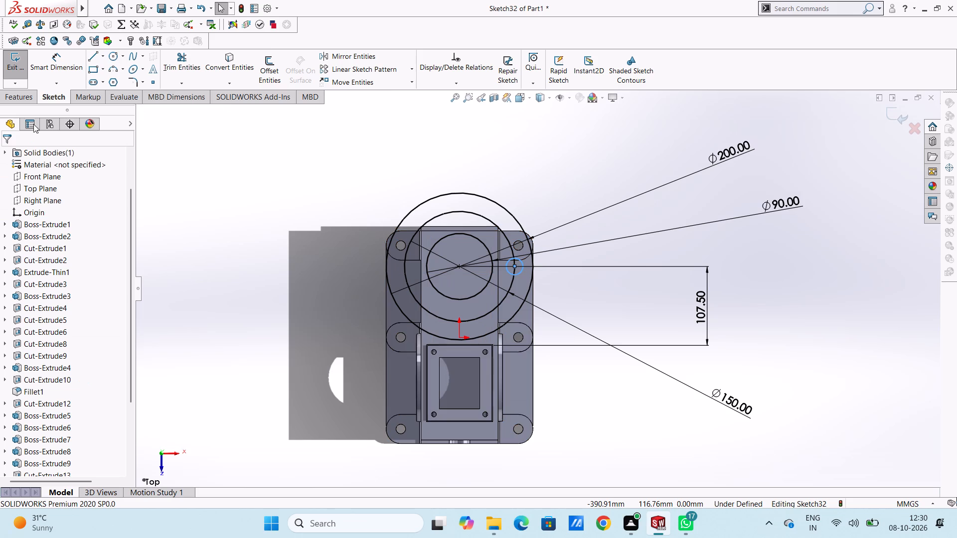
# Dimension the small circle's diameter and set it to 9 mm.
pyautogui.click(66, 65)
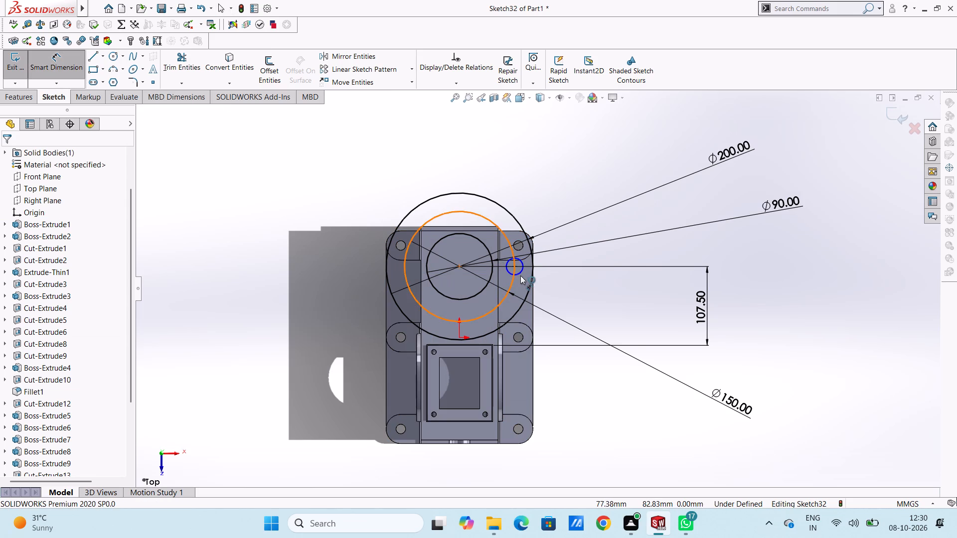
pyautogui.click(520, 275)
pyautogui.click(645, 326)
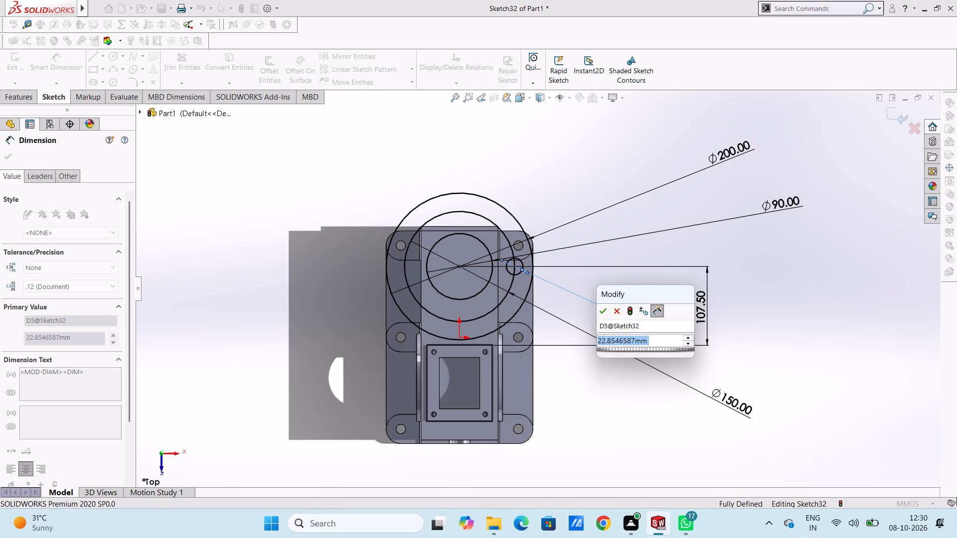
pyautogui.press('9')
pyautogui.press('Return')
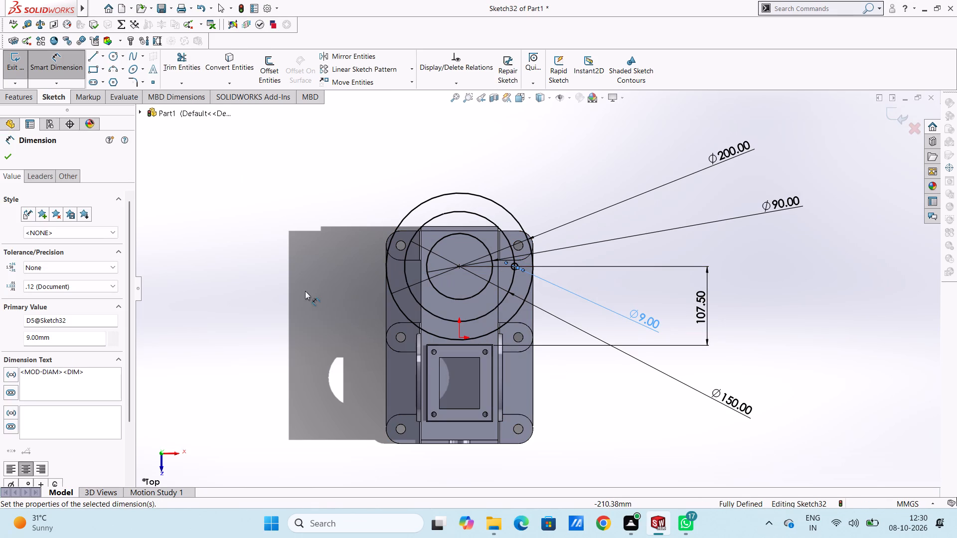
pyautogui.press('Escape')
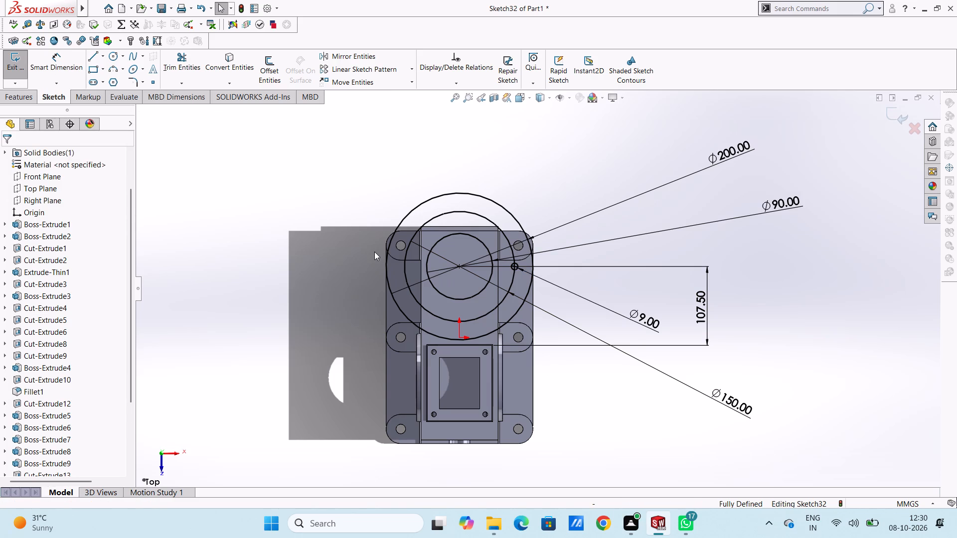
# Create a circular sketch pattern of the 9 mm circle about the large circles' shared centre, with 6 equally spaced instances over 360 degrees.
pyautogui.scroll(-3, 517, 270)
pyautogui.click(520, 273)
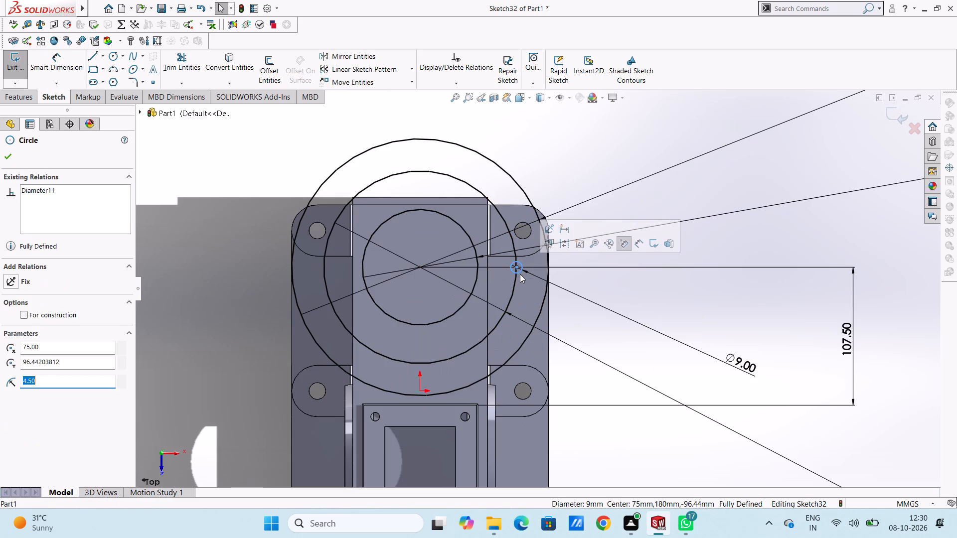
pyautogui.click(412, 72)
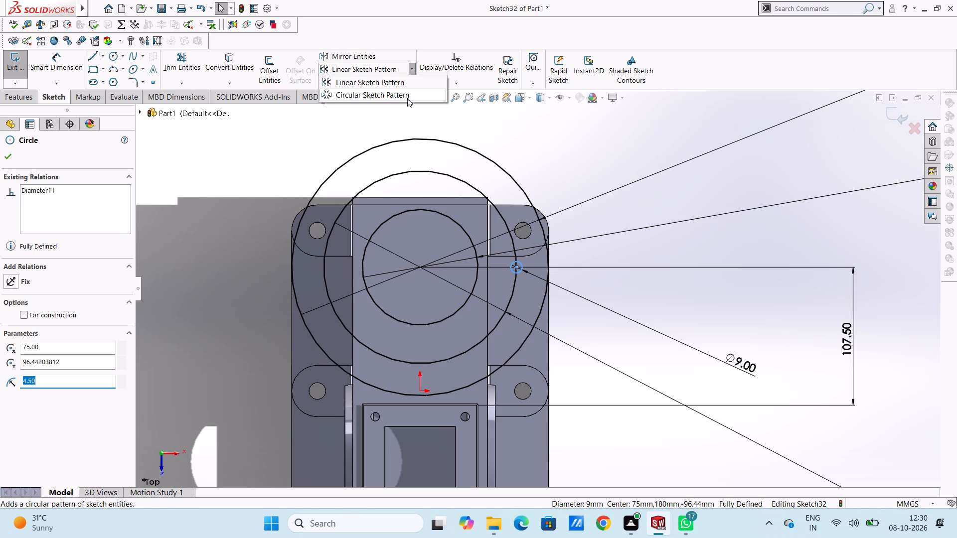
pyautogui.click(408, 95)
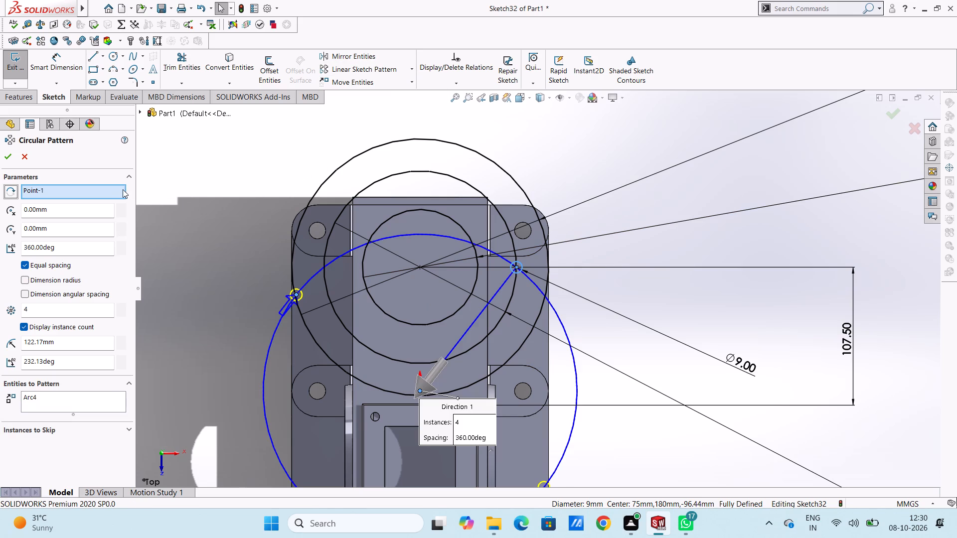
pyautogui.rightClick(117, 190)
pyautogui.click(139, 214)
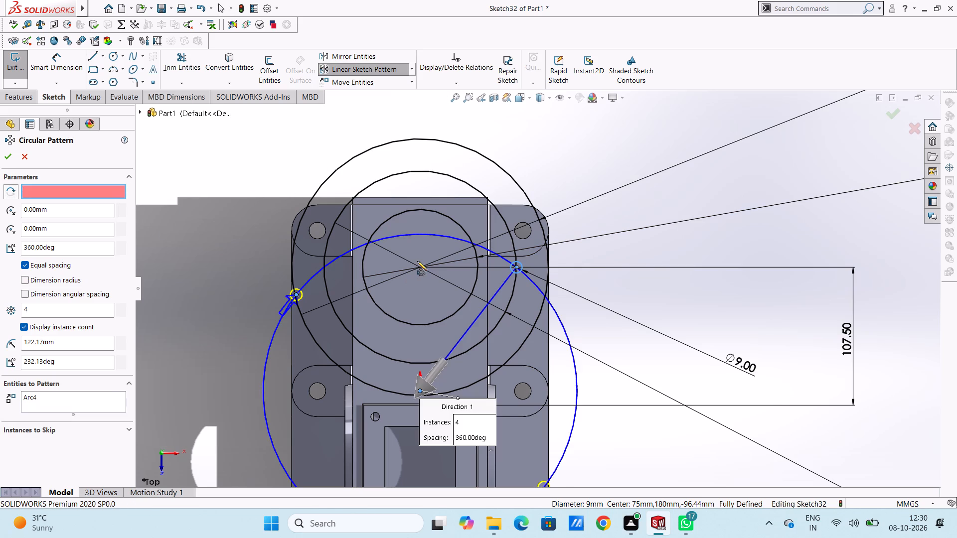
pyautogui.click(418, 267)
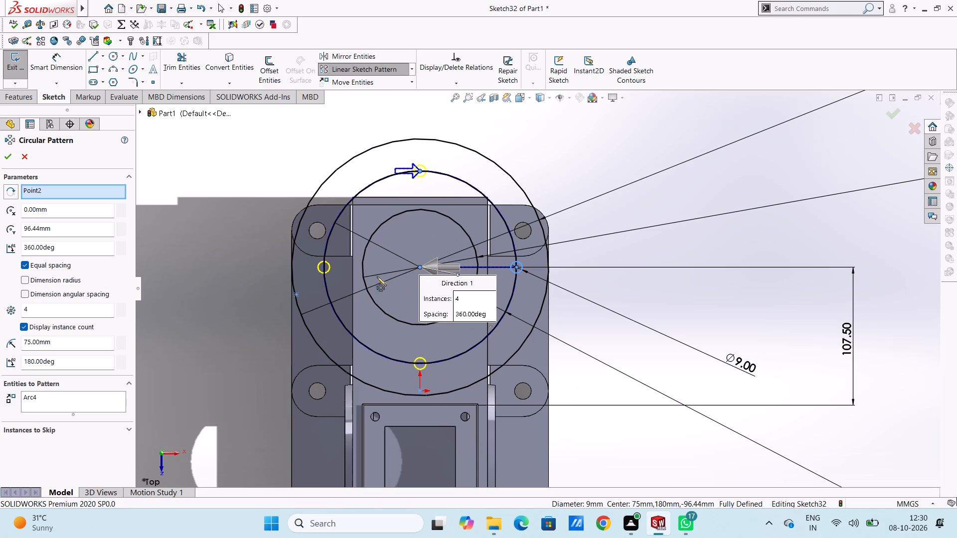
pyautogui.doubleClick(71, 309)
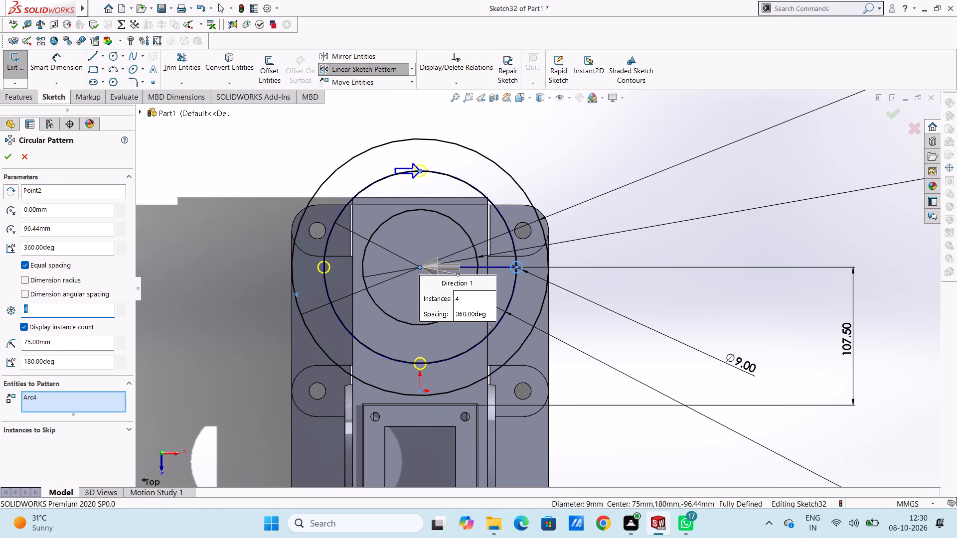
pyautogui.press('6')
pyautogui.press('Return')
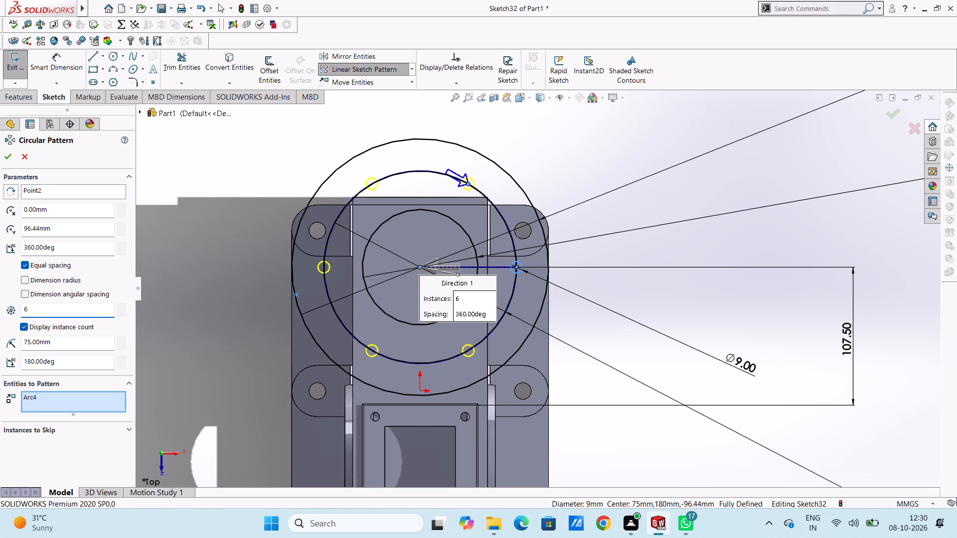
pyautogui.click(4, 159)
pyautogui.click(212, 259)
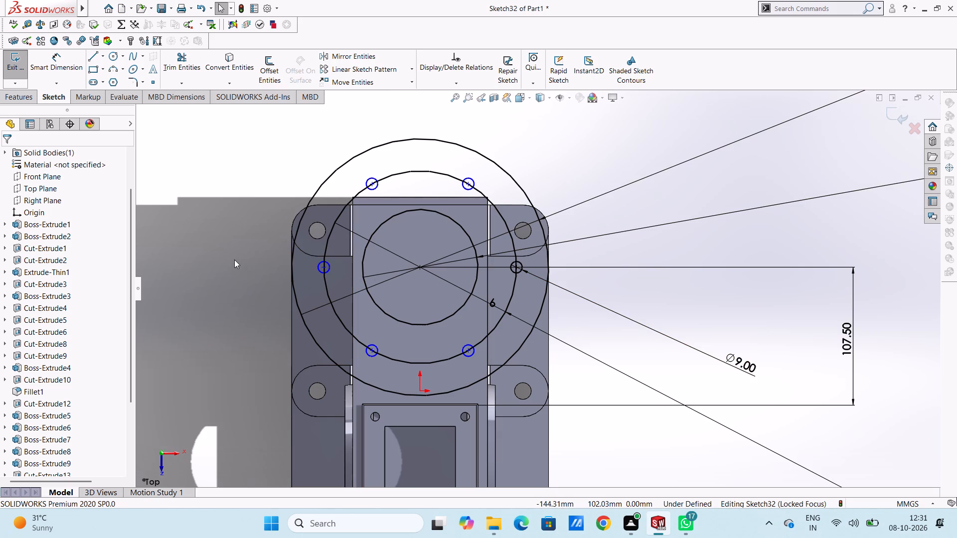
# Delete the 150 mm circle that passes through the six small circles.
pyautogui.click(335, 224)
pyautogui.press('Delete')
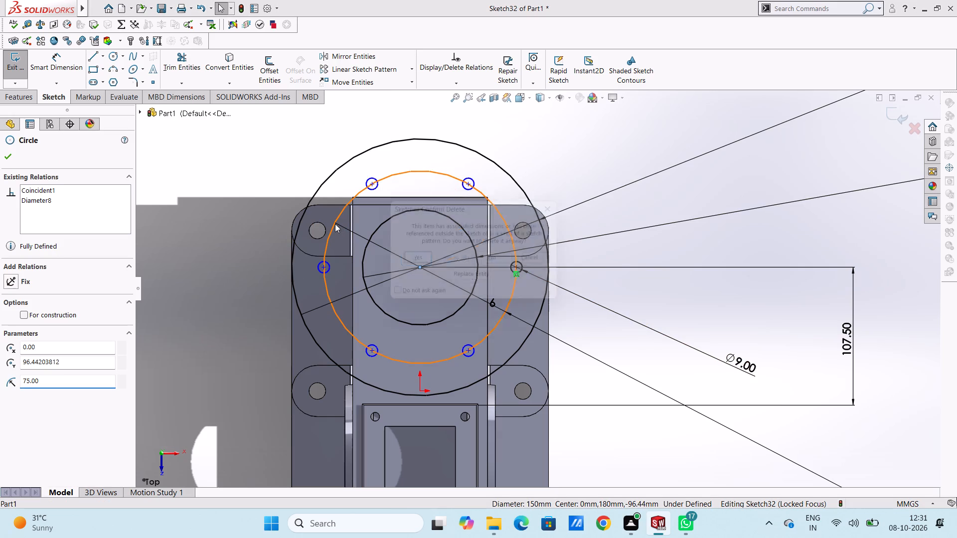
pyautogui.click(420, 260)
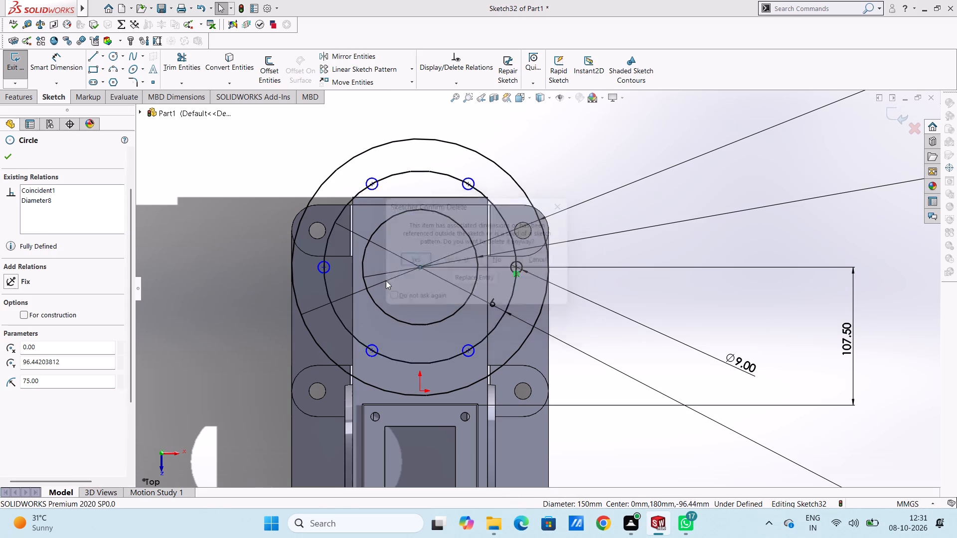
# Add a vertical dimension between the large circles' shared centre and the upper-right patterned small circle.
pyautogui.scroll(3, 319, 301)
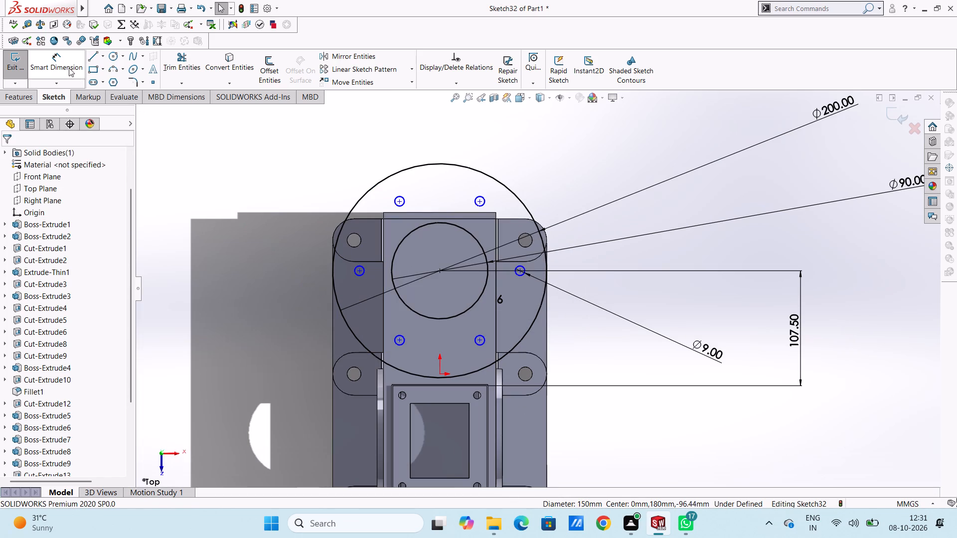
pyautogui.click(69, 68)
pyautogui.click(440, 269)
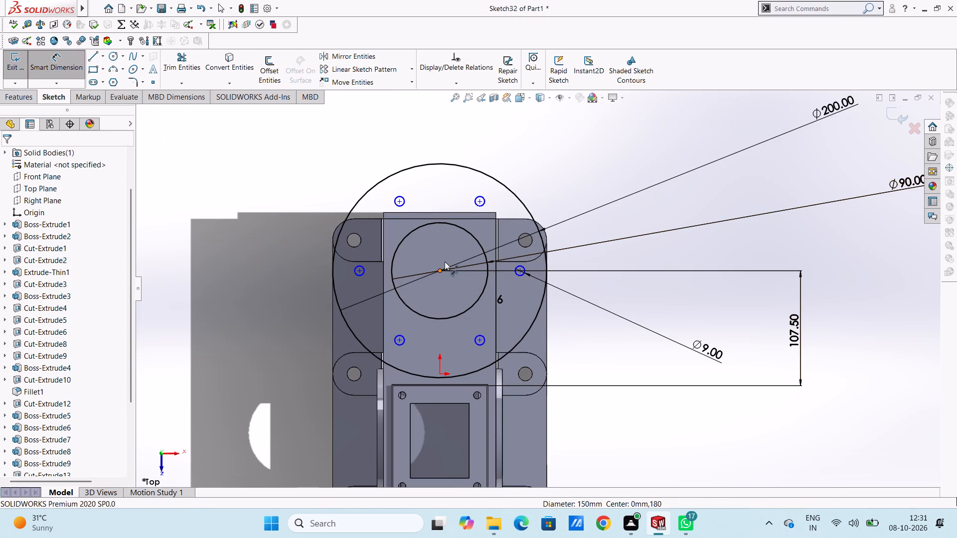
pyautogui.click(483, 205)
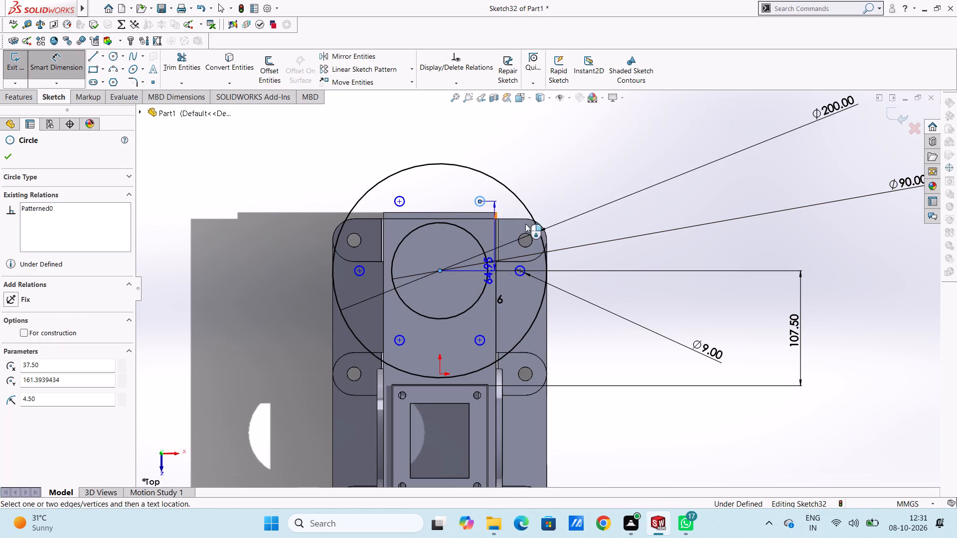
pyautogui.click(746, 246)
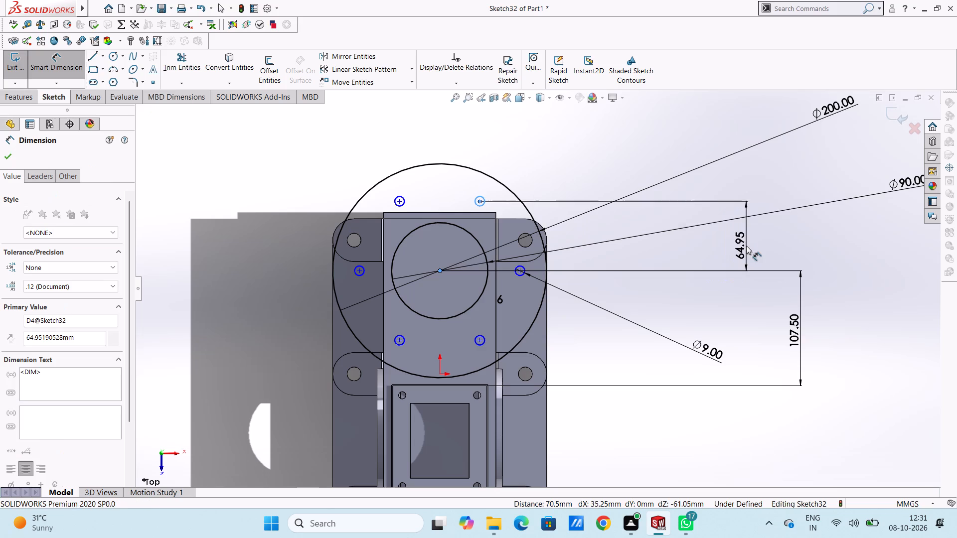
pyautogui.click(703, 230)
pyautogui.click(613, 166)
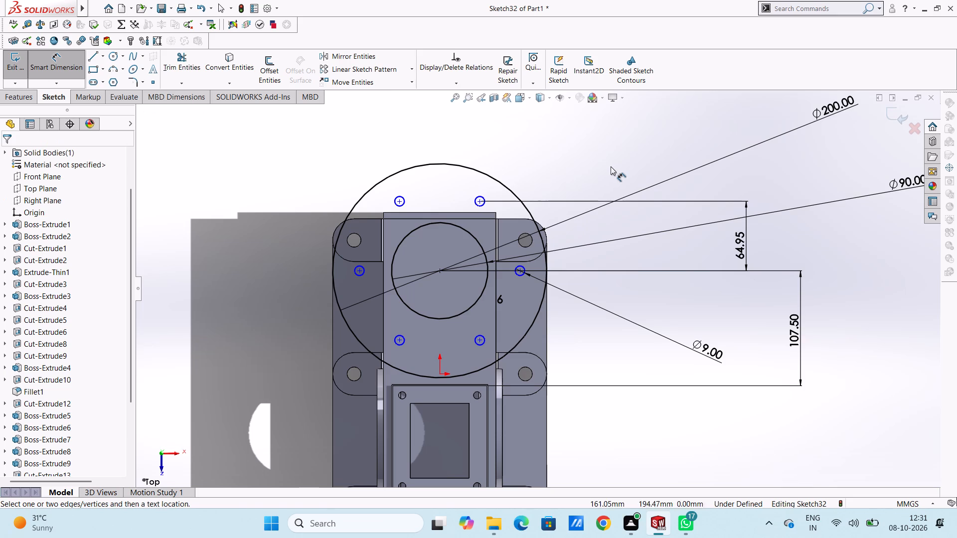
# Add a horizontal dimension between the large circles' shared centre and the upper-right patterned small circle.
pyautogui.click(439, 272)
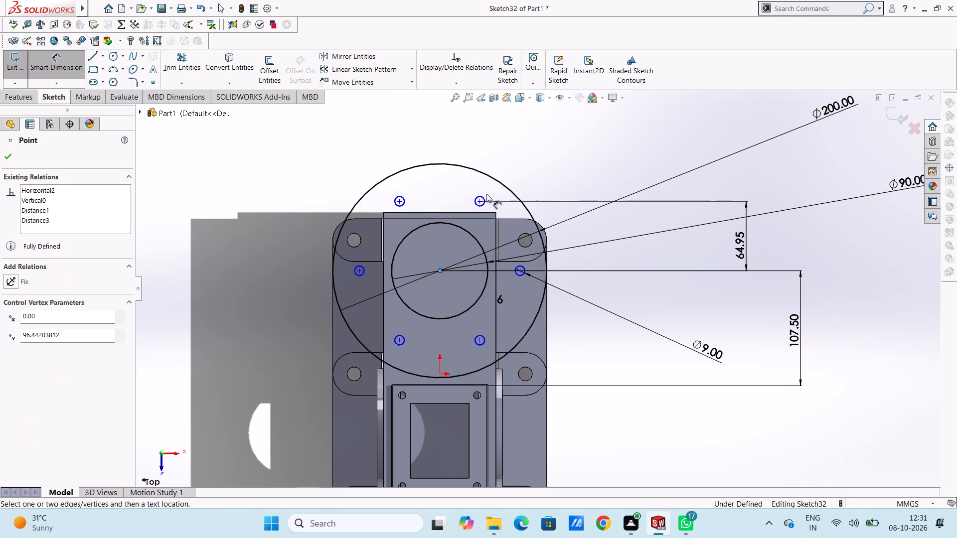
pyautogui.click(478, 202)
pyautogui.click(455, 130)
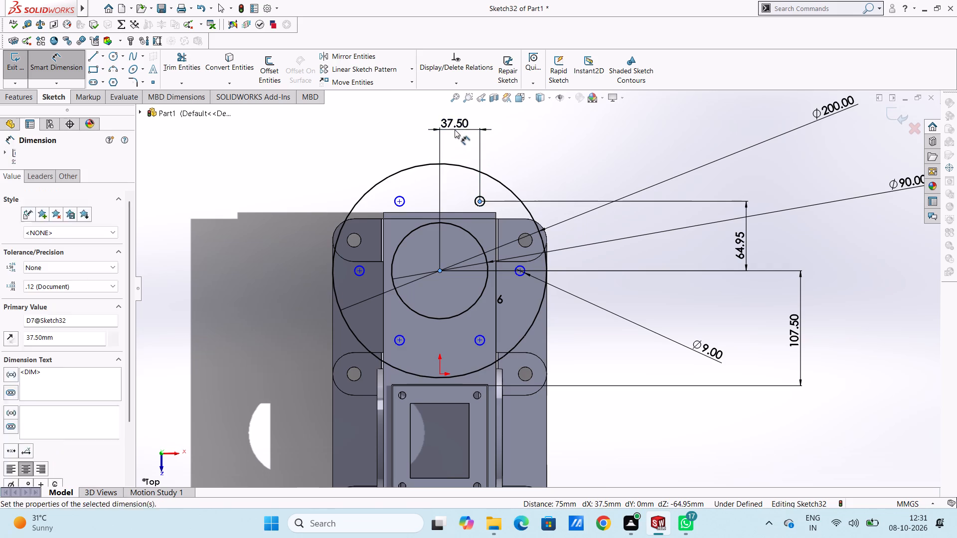
pyautogui.click(416, 113)
pyautogui.click(401, 119)
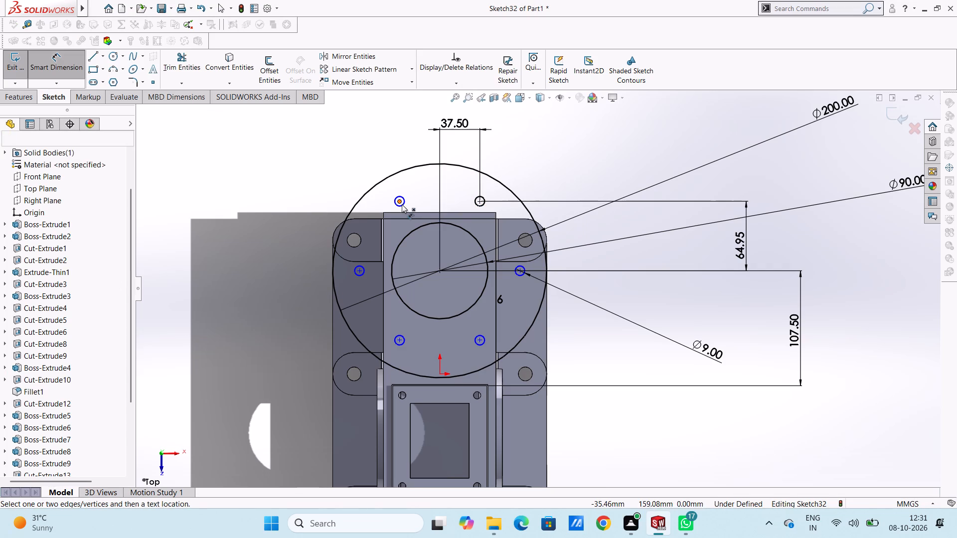
# Add a vertical dimension between the large circles' shared centre and the upper-left patterned small circle.
pyautogui.click(400, 203)
pyautogui.click(438, 271)
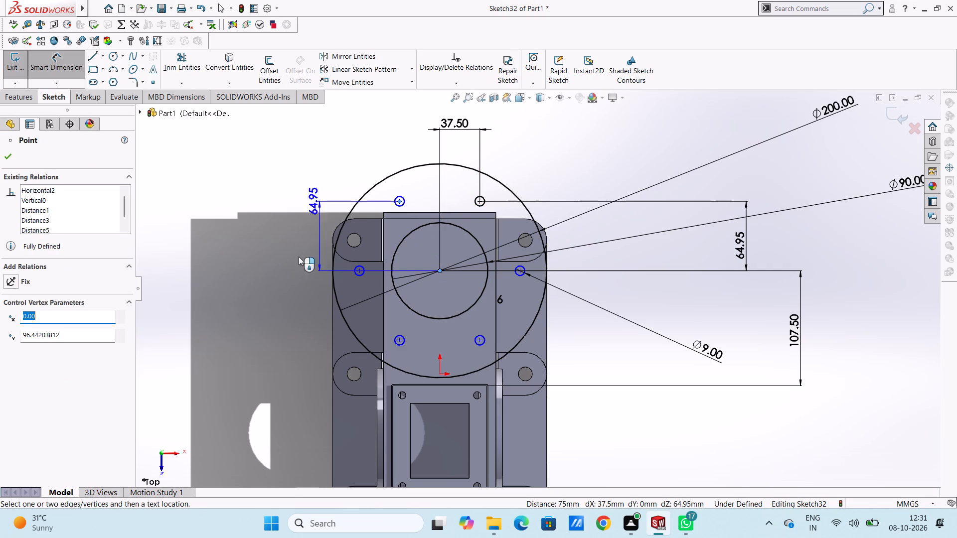
pyautogui.click(264, 258)
pyautogui.click(221, 244)
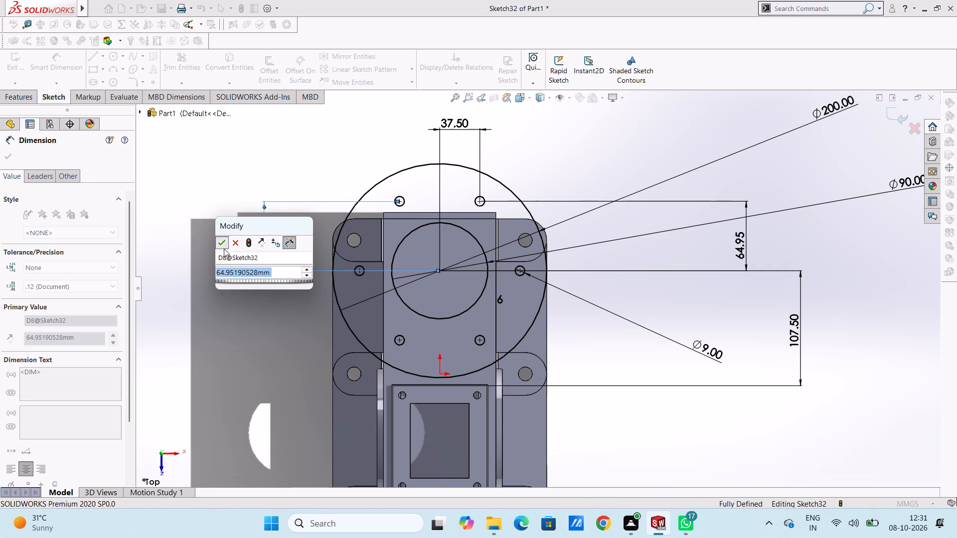
pyautogui.click(238, 280)
# Extrude the flange sketch as a 6 mm blind boss, with the direction reversed and the result merged.
pyautogui.scroll(3, 239, 280)
pyautogui.moveTo(295, 296); pyautogui.dragTo(265, 319, button='middle')
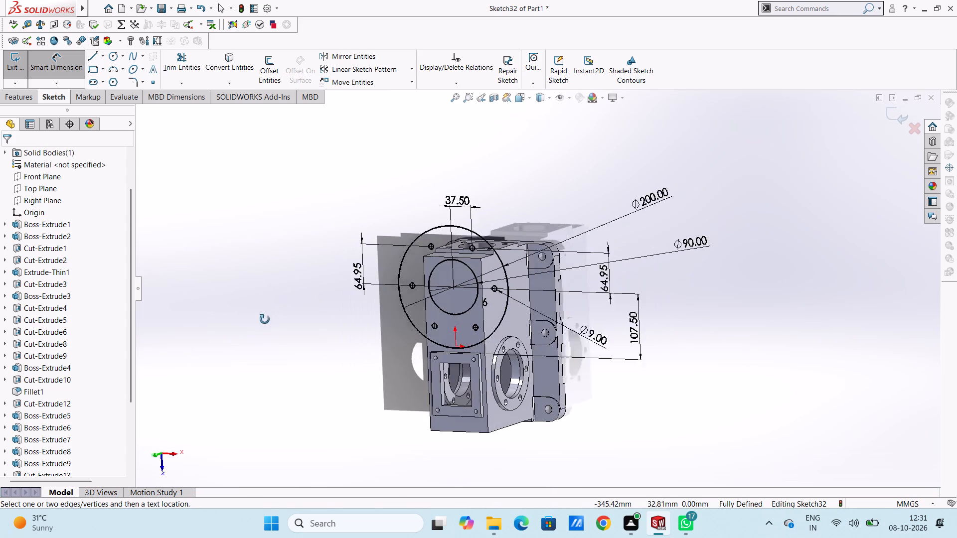
pyautogui.moveTo(265, 319); pyautogui.dragTo(251, 328, button='middle')
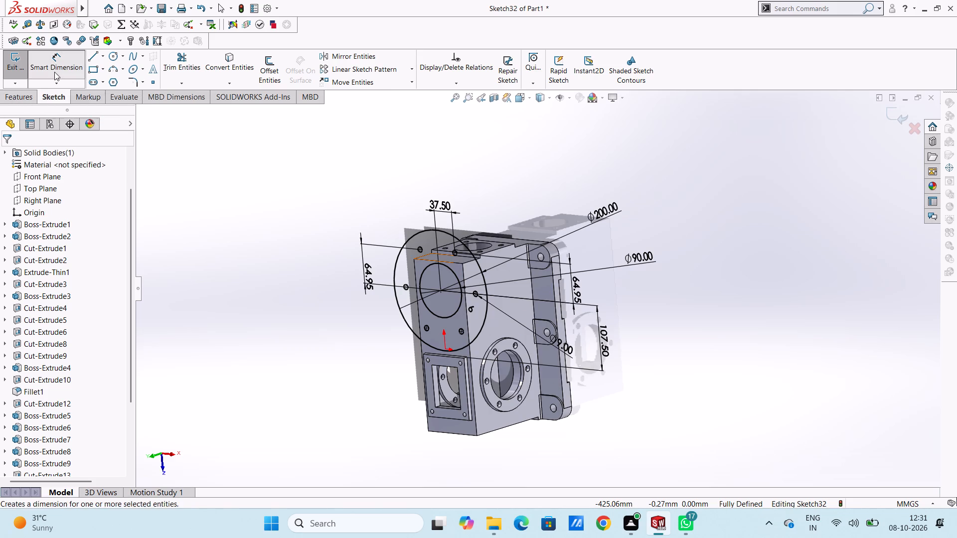
pyautogui.click(54, 72)
pyautogui.click(21, 102)
pyautogui.click(24, 71)
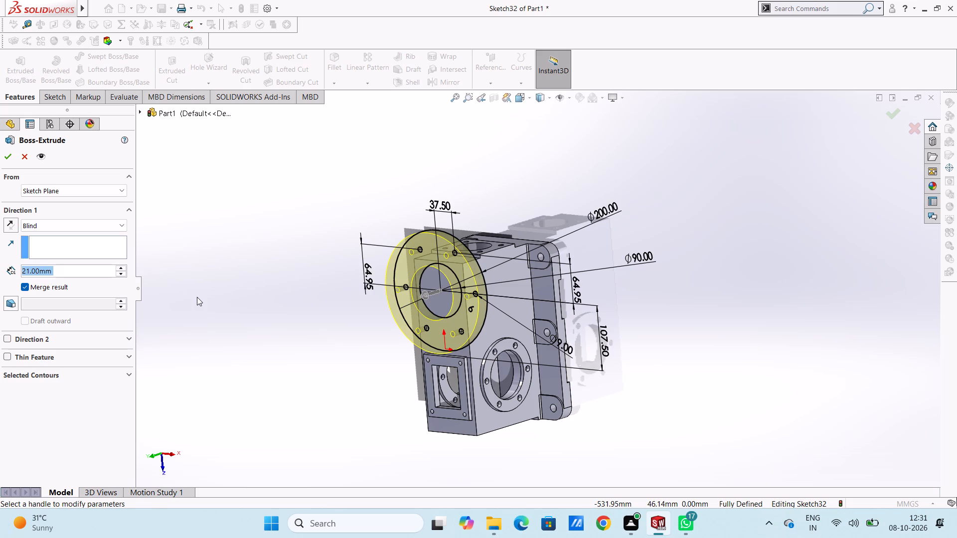
pyautogui.press('6')
pyautogui.press('Return')
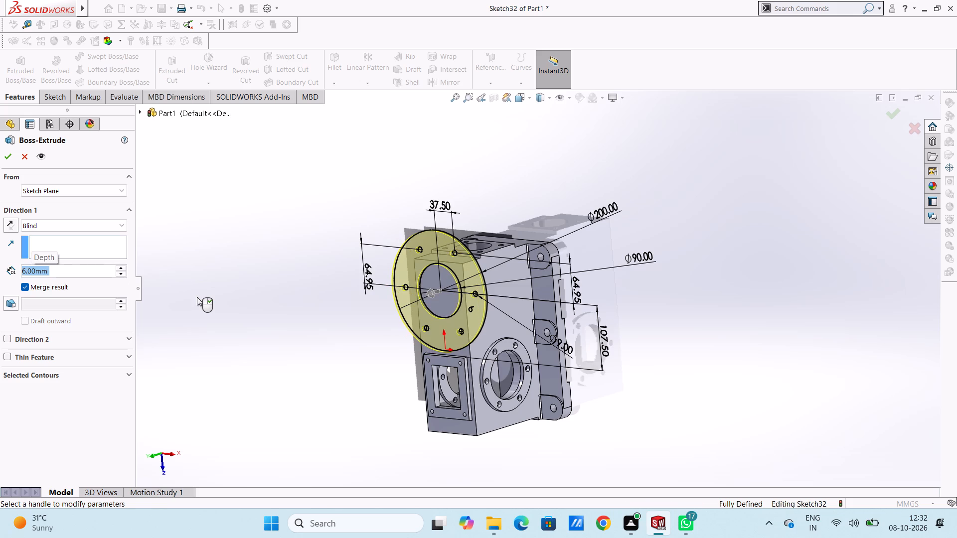
pyautogui.click(12, 223)
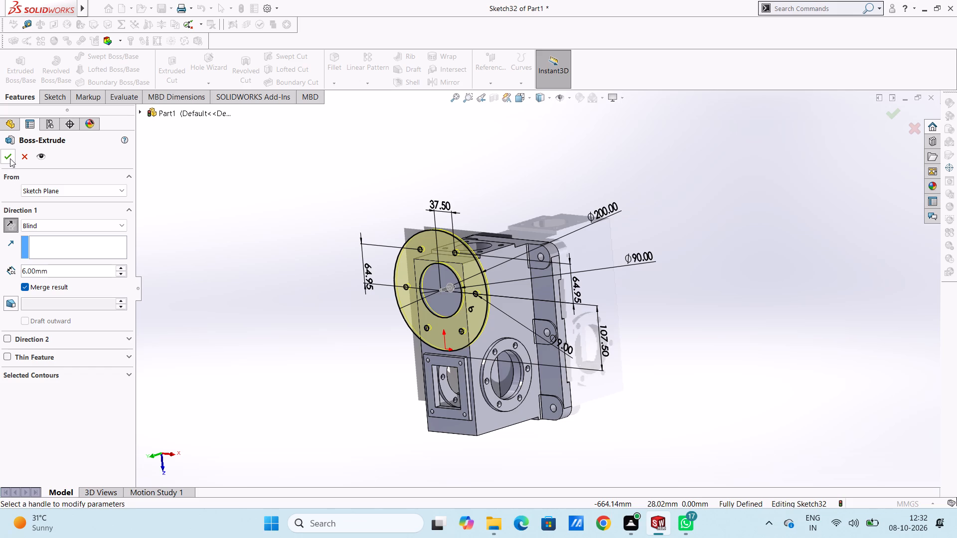
pyautogui.click(10, 158)
pyautogui.click(272, 304)
# Start a sketch on the round flange's flat outer face and draw a concentric circle of 100 mm radius on its outer edge.
pyautogui.moveTo(293, 328); pyautogui.dragTo(300, 324, button='middle')
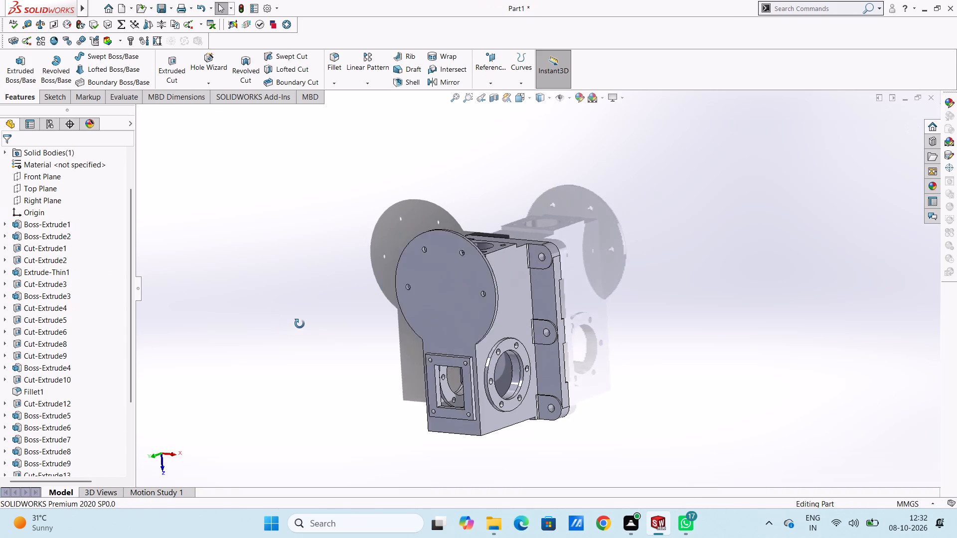
pyautogui.moveTo(300, 324); pyautogui.dragTo(293, 279, button='middle')
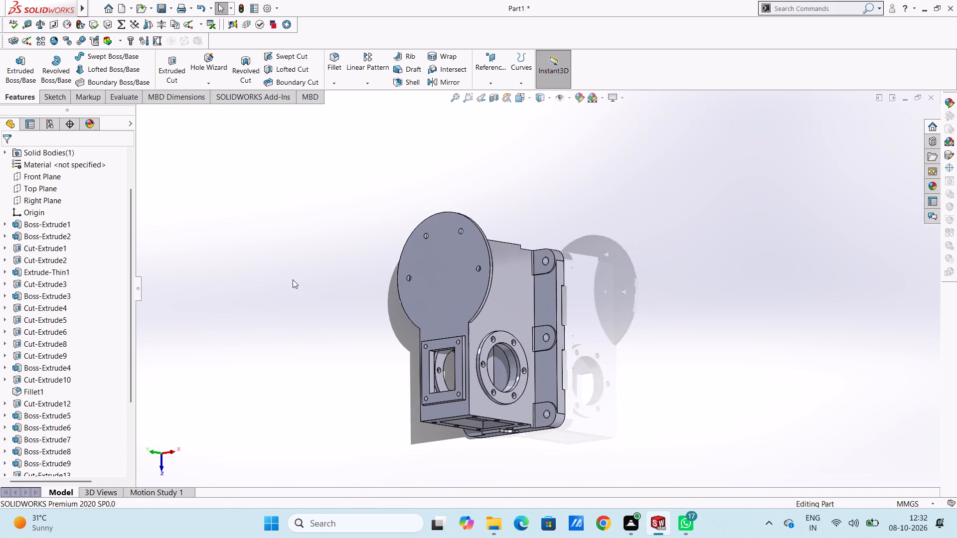
pyautogui.hotkey('ctrl', '6')
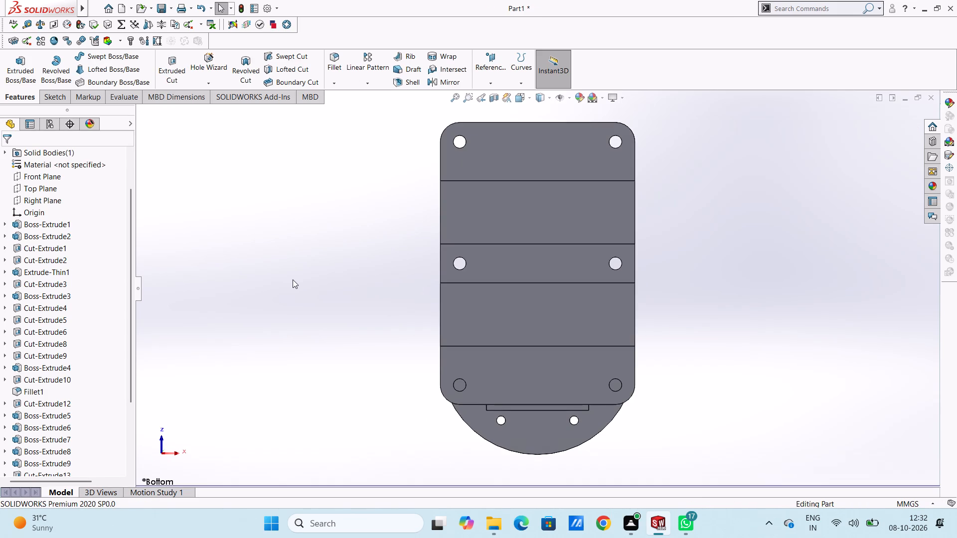
pyautogui.hotkey('ctrl', '5')
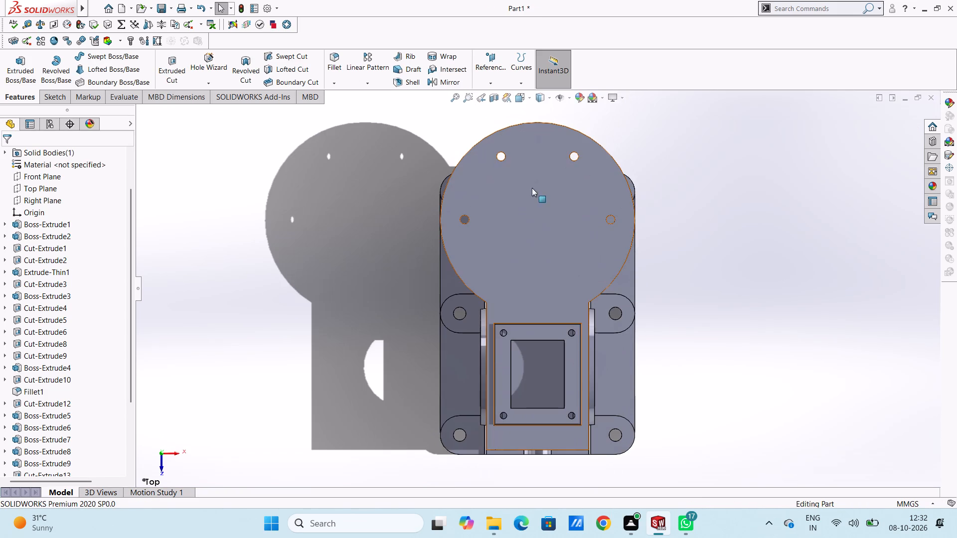
pyautogui.click(538, 259)
pyautogui.click(583, 229)
pyautogui.click(370, 263)
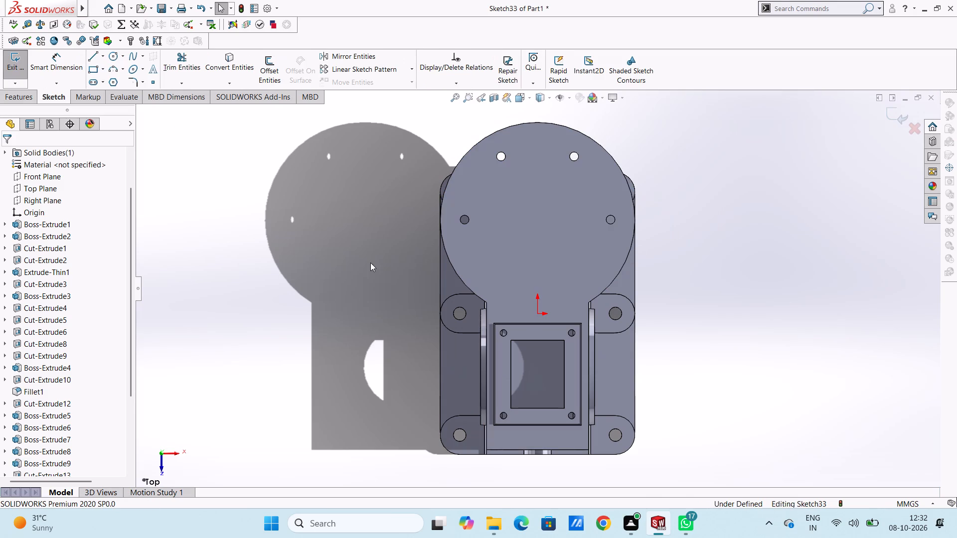
pyautogui.click(113, 55)
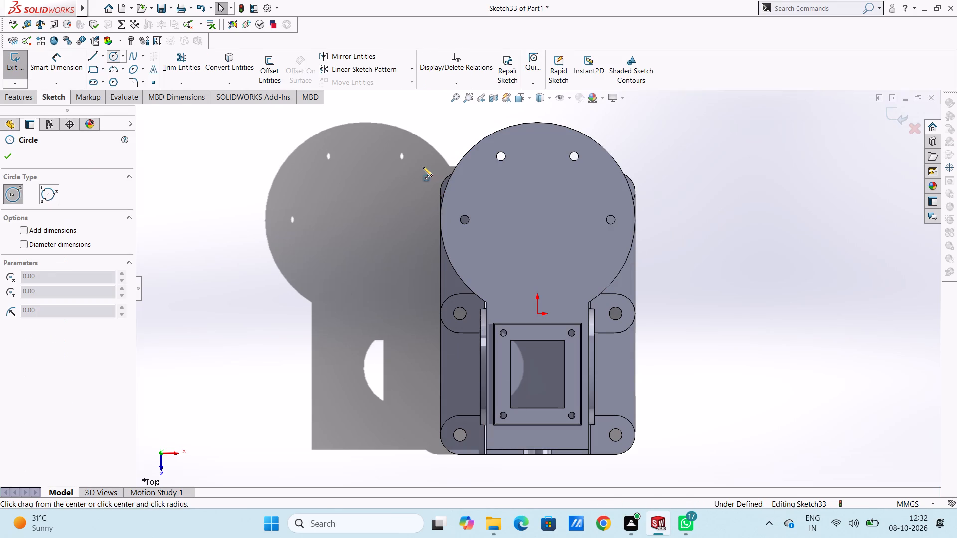
pyautogui.click(538, 220)
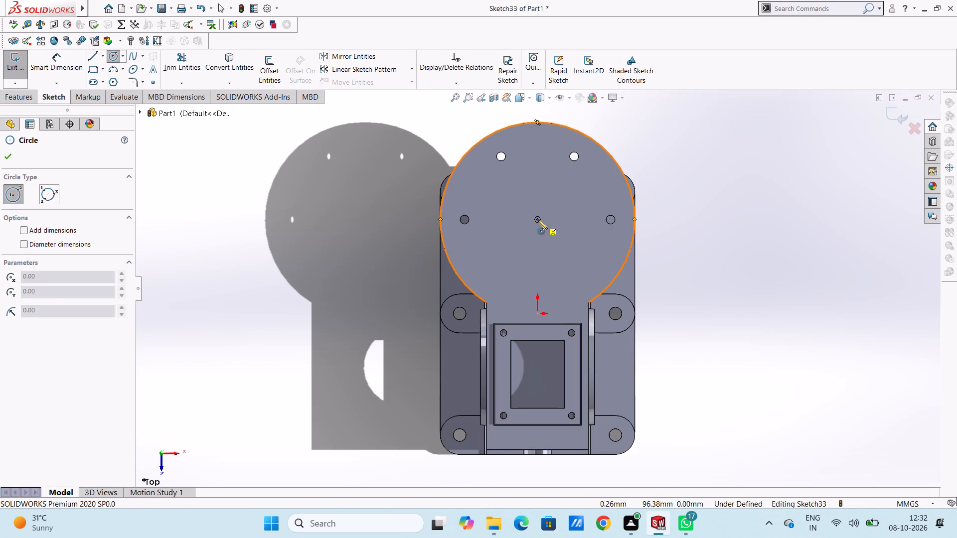
pyautogui.click(624, 171)
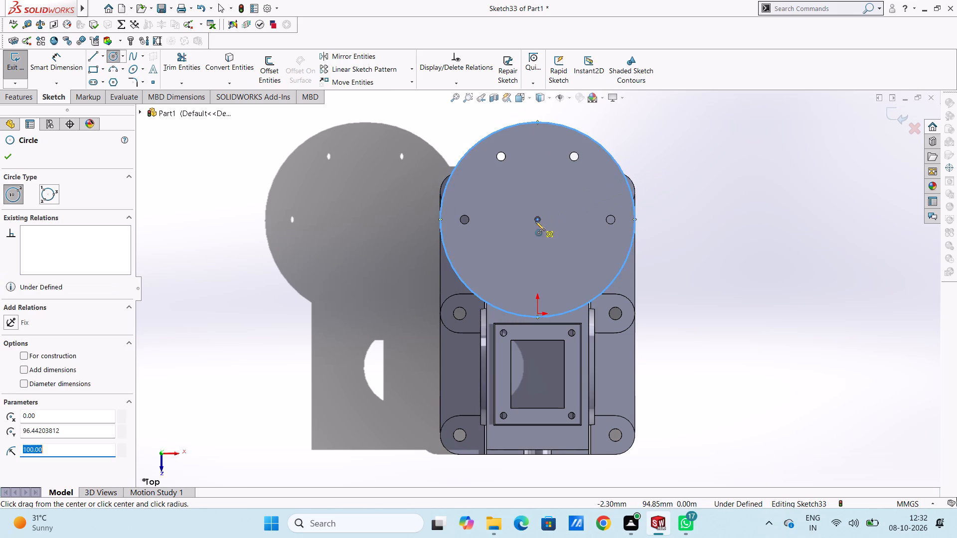
# Draw an inner circle of about 55 mm radius, concentric with the flange outline.
pyautogui.click(537, 219)
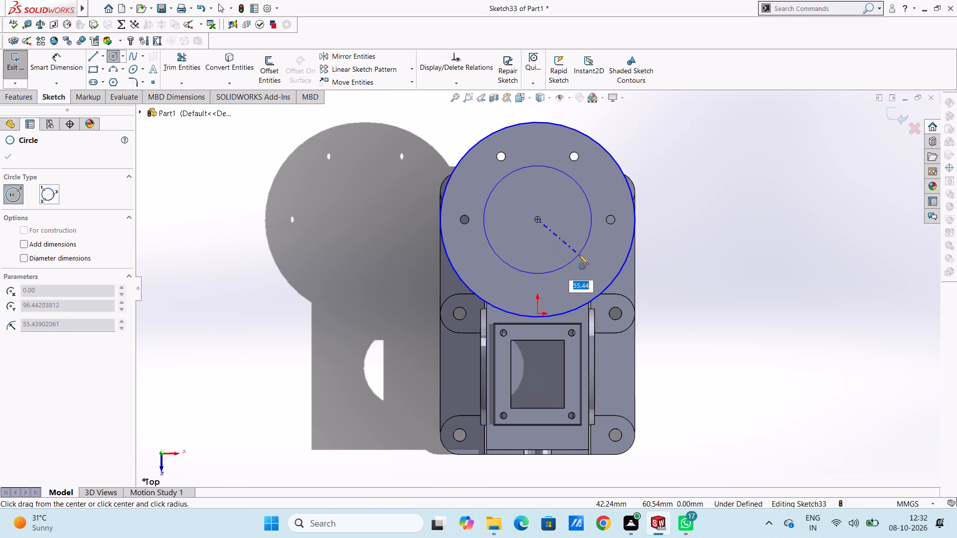
pyautogui.click(579, 255)
pyautogui.moveTo(538, 219); pyautogui.dragTo(541, 223)
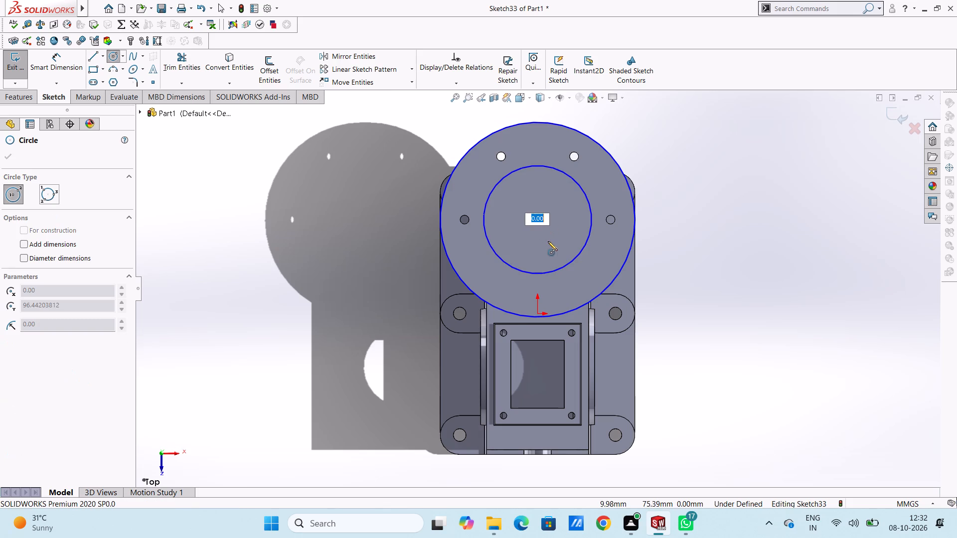
pyautogui.press('Escape')
pyautogui.press('Escape')
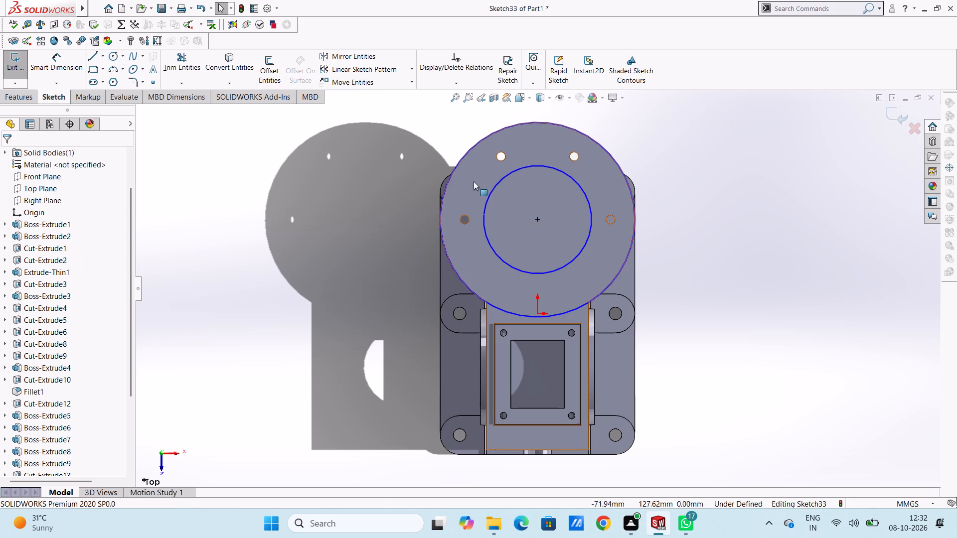
# Draw a circle of 4.5 mm radius over the flange's upper-left bolt hole, matching its centre and edge.
pyautogui.click(117, 57)
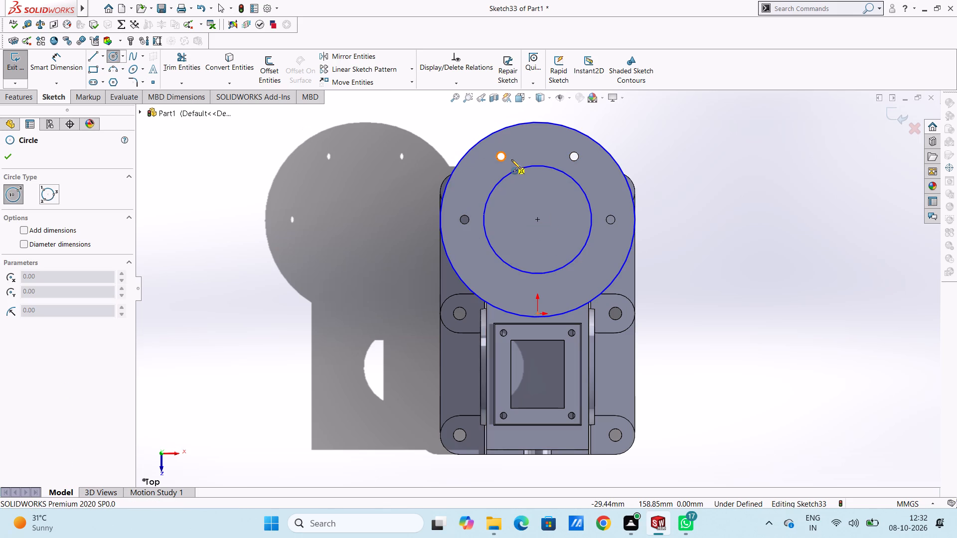
pyautogui.scroll(-4, 511, 159)
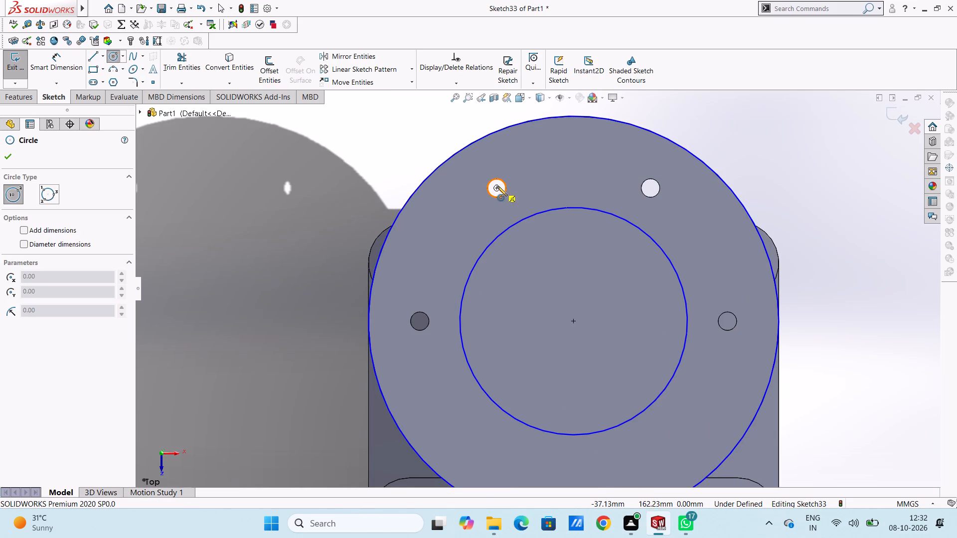
pyautogui.click(496, 188)
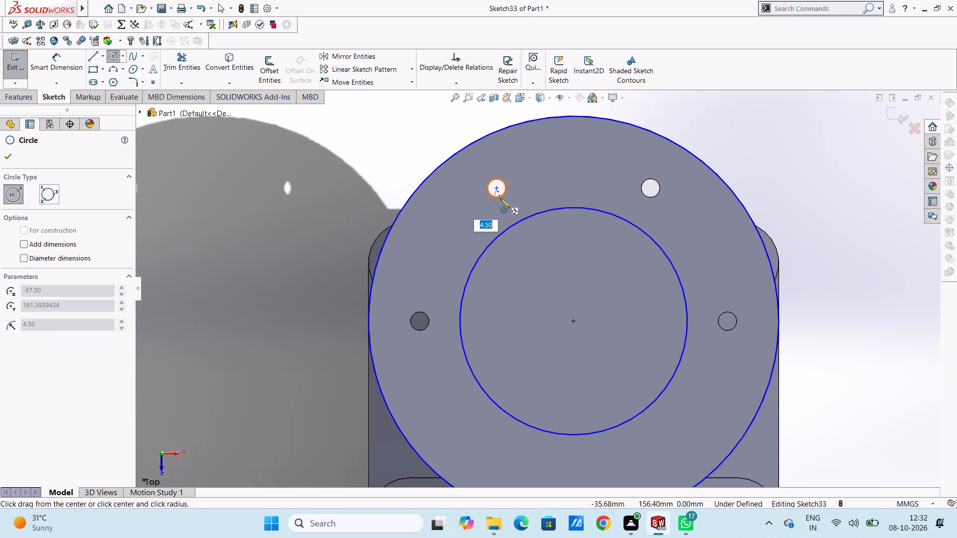
pyautogui.click(500, 198)
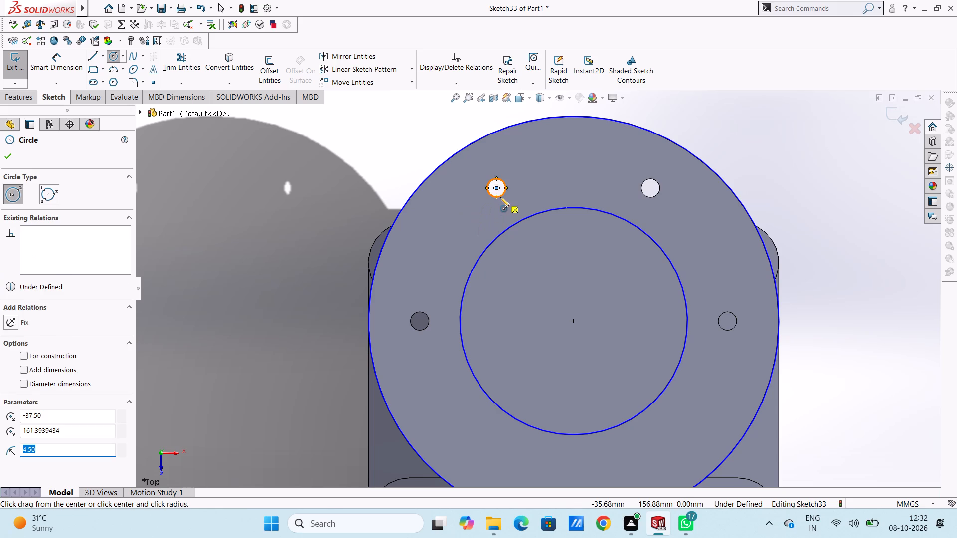
pyautogui.press('Escape')
pyautogui.press('Escape')
# Dimension the diameter of the small circle on the upper-left bolt hole.
pyautogui.click(63, 58)
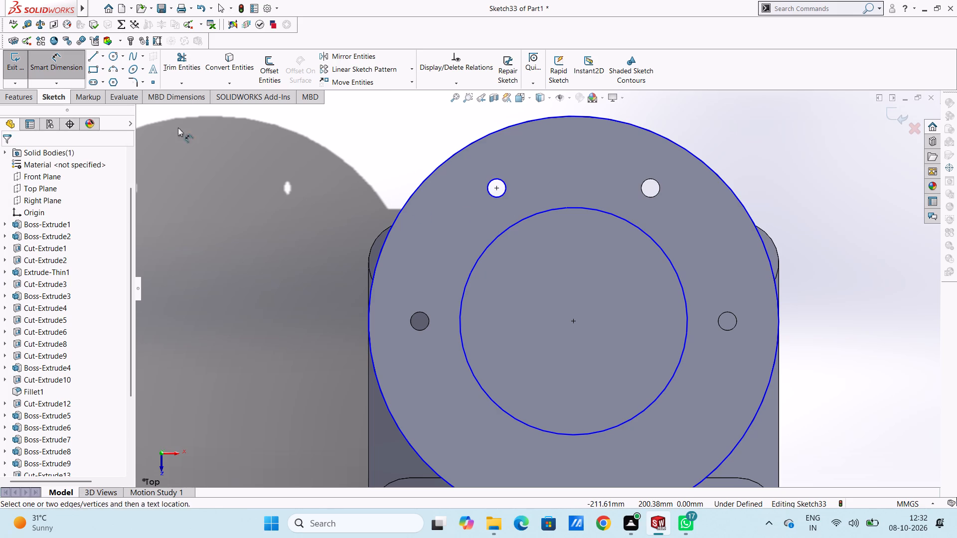
pyautogui.click(499, 196)
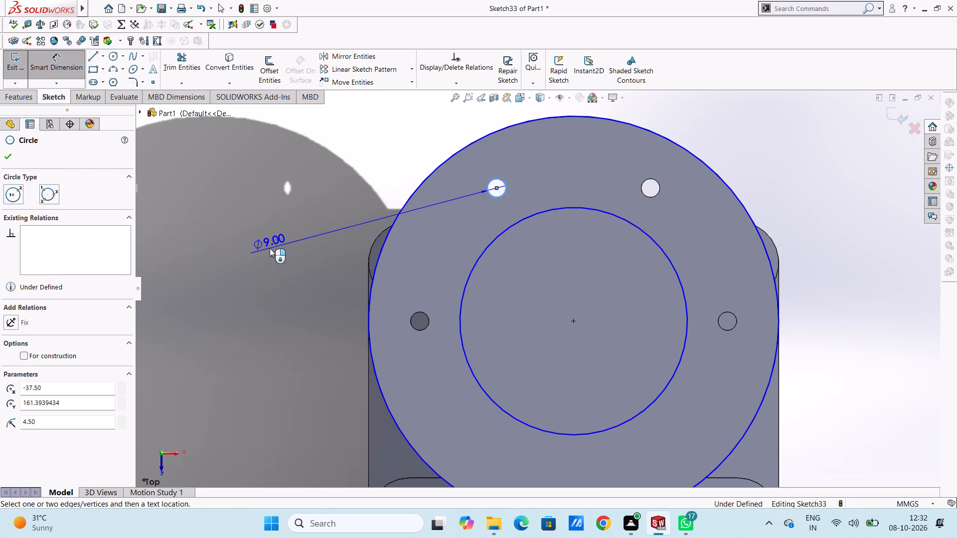
pyautogui.click(270, 248)
pyautogui.click(224, 234)
pyautogui.click(221, 229)
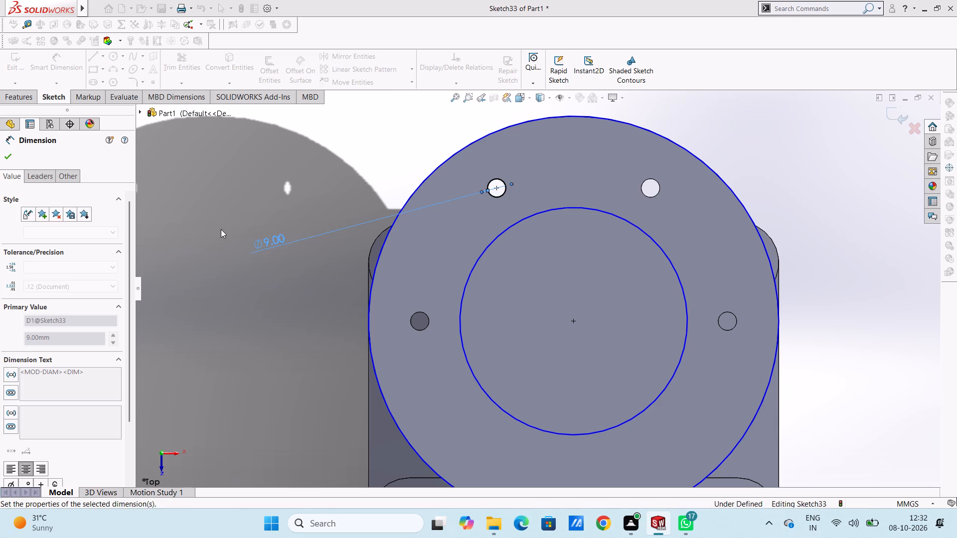
# Dimension the outer circle's diameter.
pyautogui.click(371, 288)
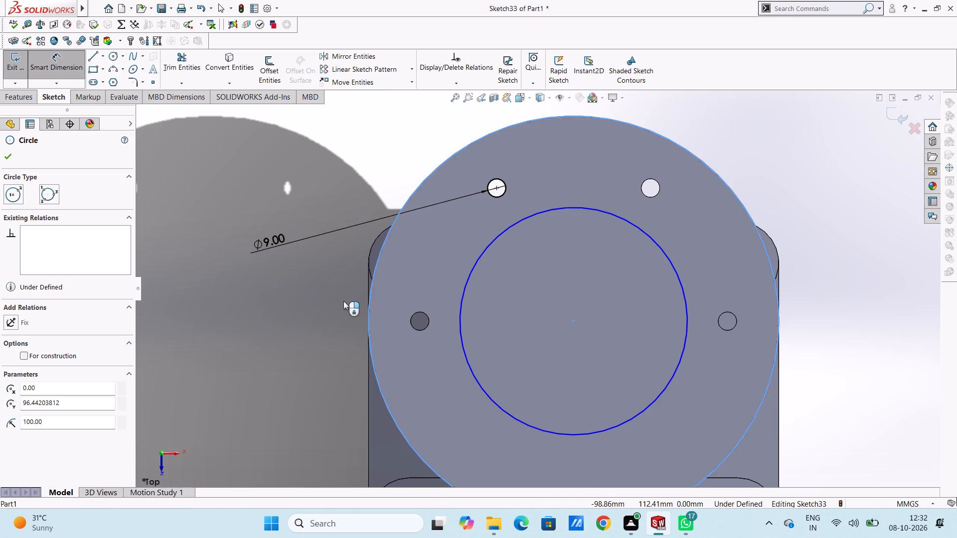
pyautogui.scroll(4, 327, 298)
pyautogui.click(242, 419)
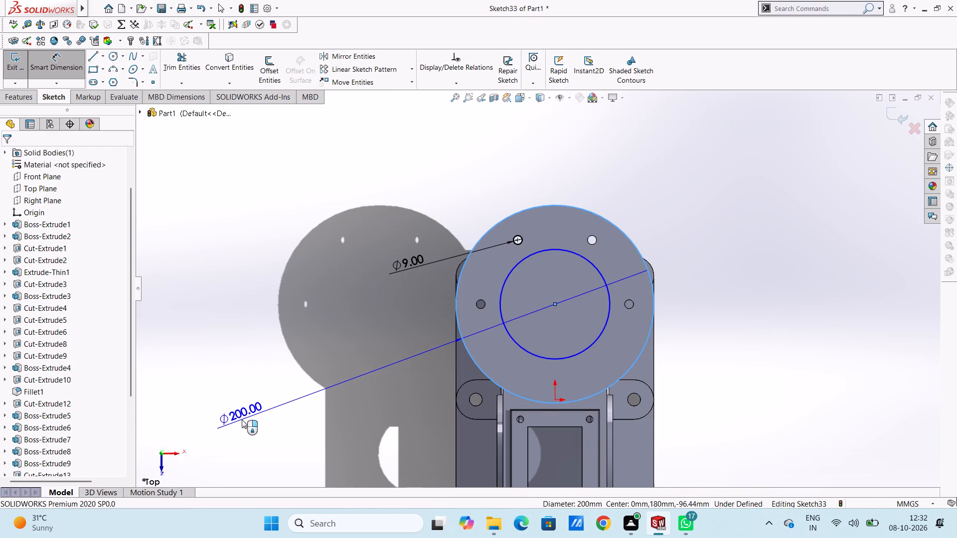
pyautogui.click(200, 403)
pyautogui.click(307, 305)
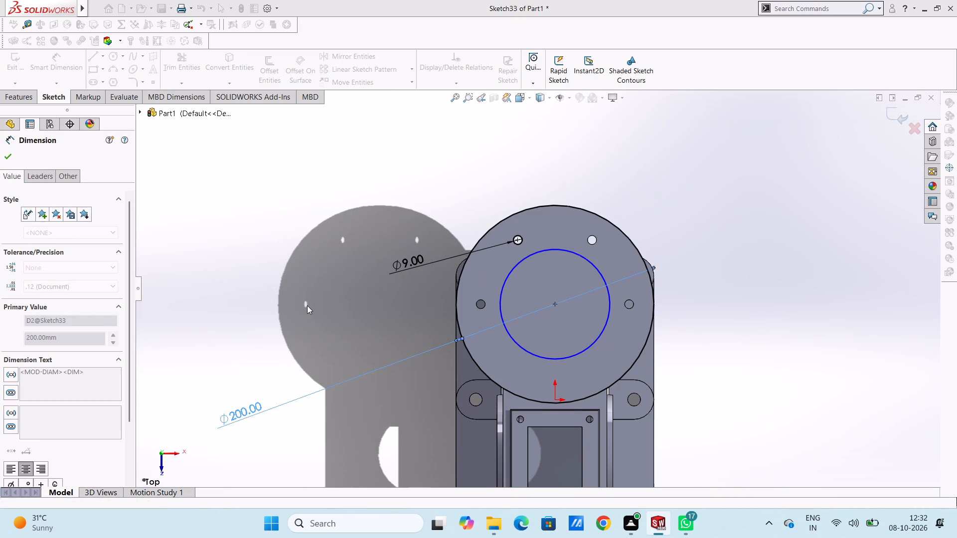
# Dimension the inner concentric circle's diameter and set it to 100 mm.
pyautogui.click(521, 348)
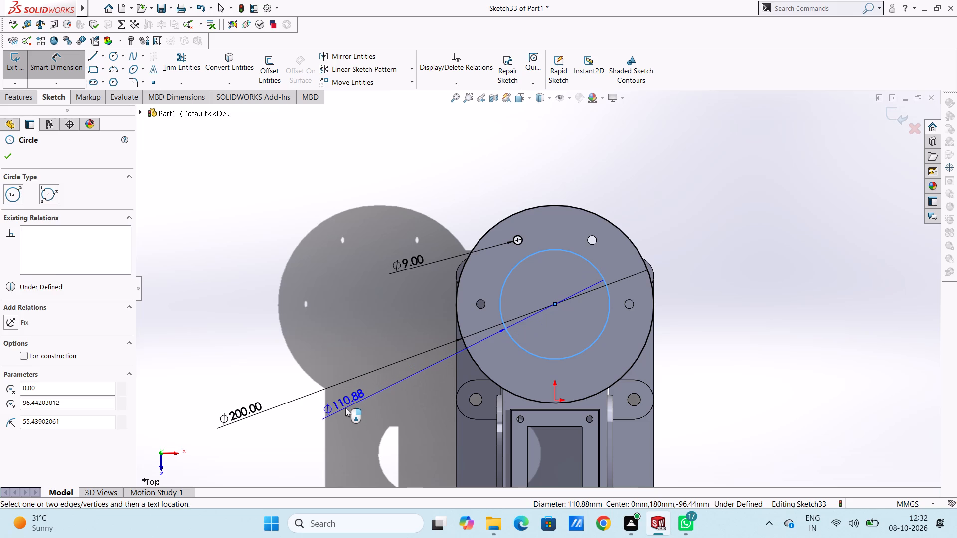
pyautogui.click(345, 408)
pyautogui.write('100')
pyautogui.press('Return')
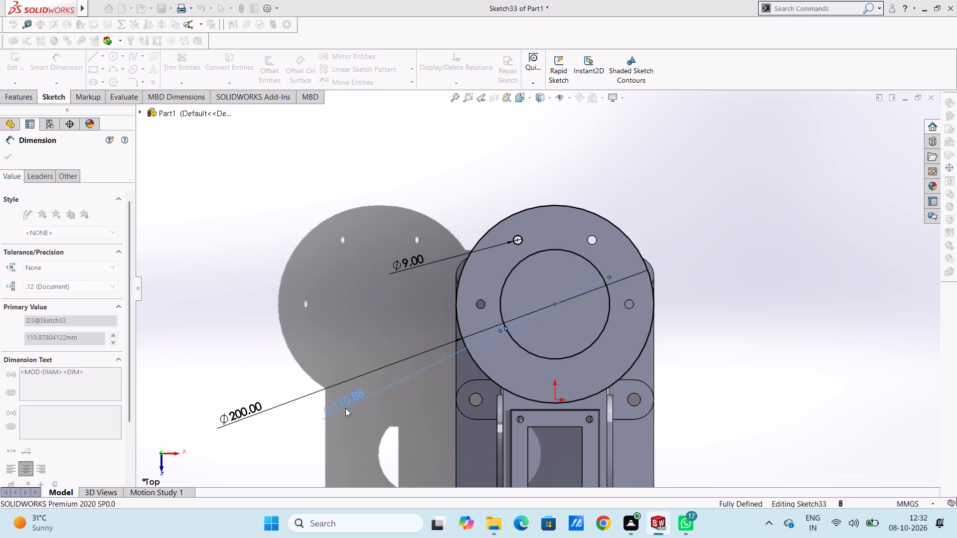
pyautogui.click(321, 274)
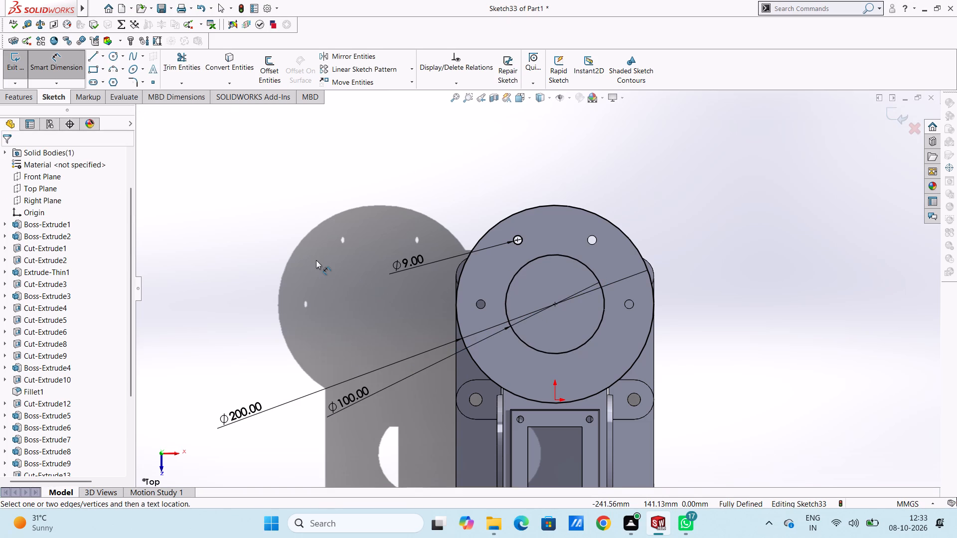
pyautogui.press('Escape')
pyautogui.press('Escape')
# Circular-pattern the small bolt-hole circle about the flange's centre with 6 equally spaced instances over 360 degrees.
pyautogui.click(521, 245)
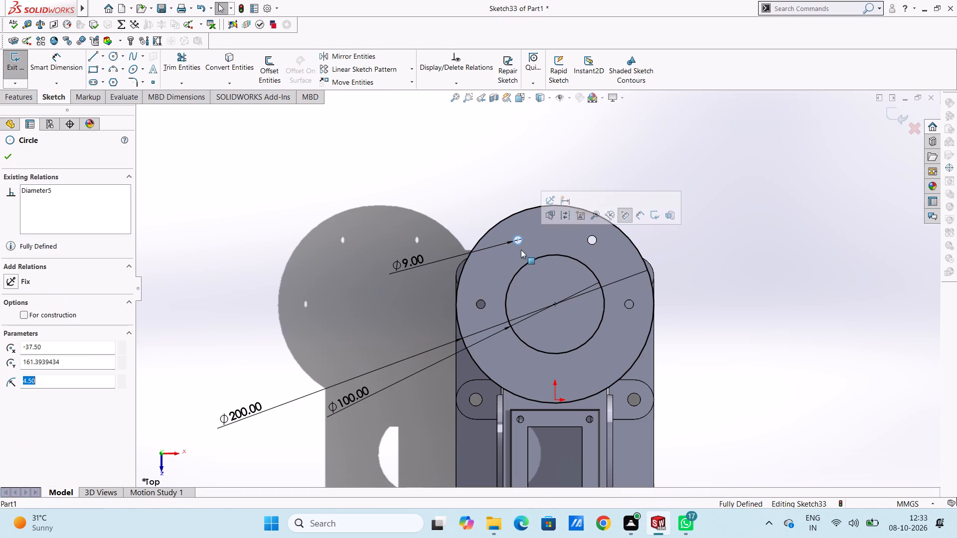
pyautogui.click(412, 70)
pyautogui.click(409, 95)
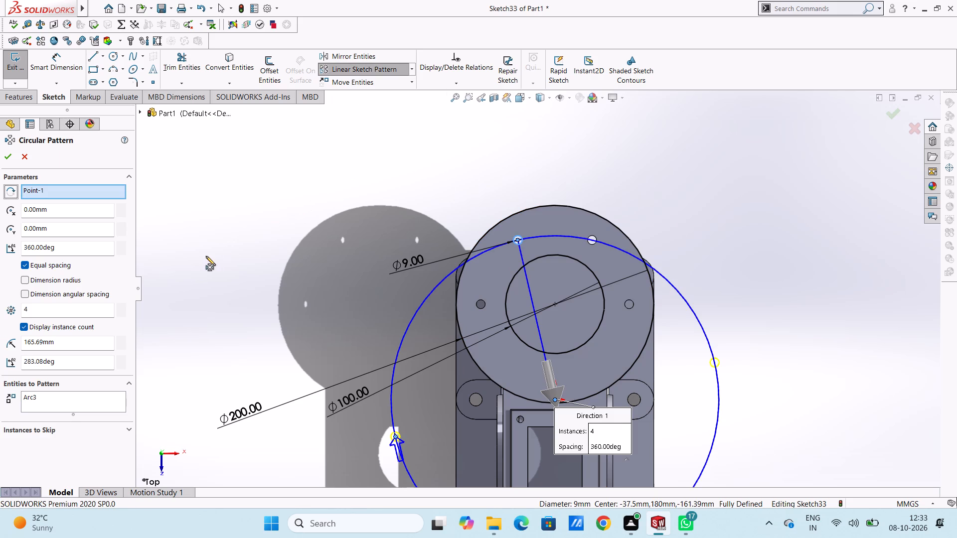
pyautogui.rightClick(119, 192)
pyautogui.click(149, 215)
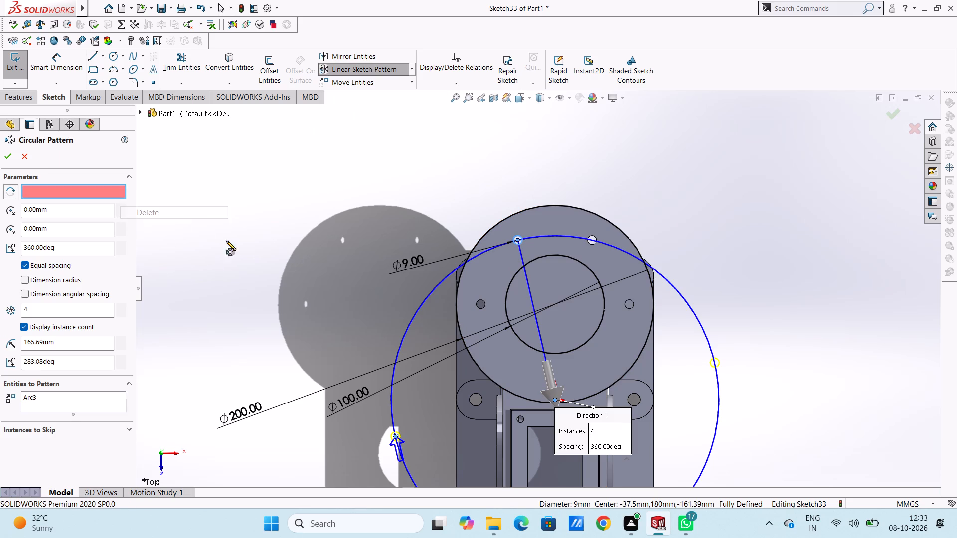
pyautogui.click(556, 303)
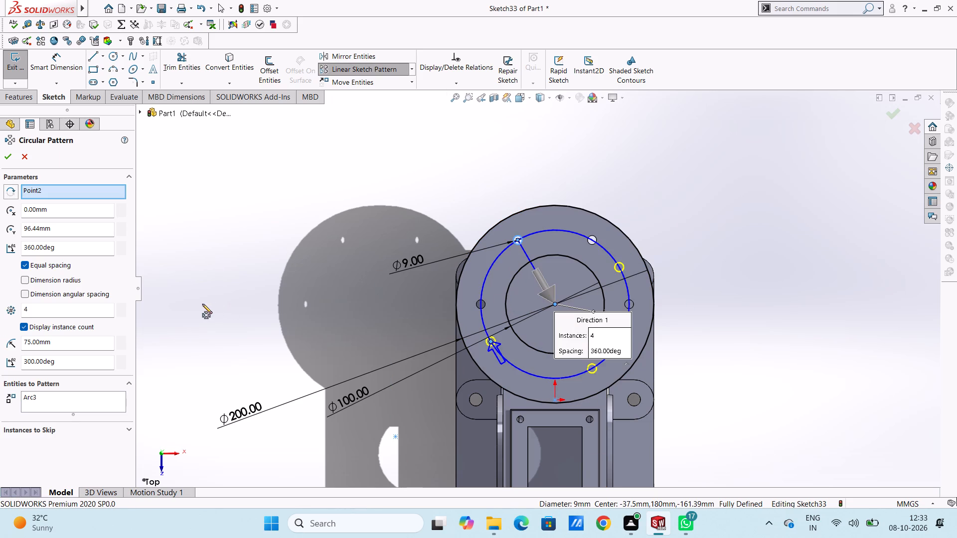
pyautogui.doubleClick(81, 315)
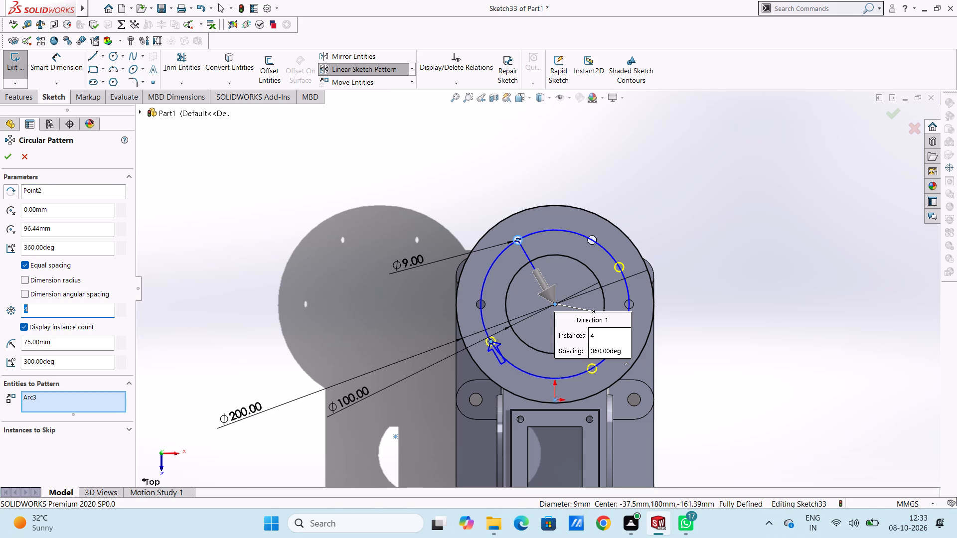
pyautogui.press('6')
pyautogui.press('Return')
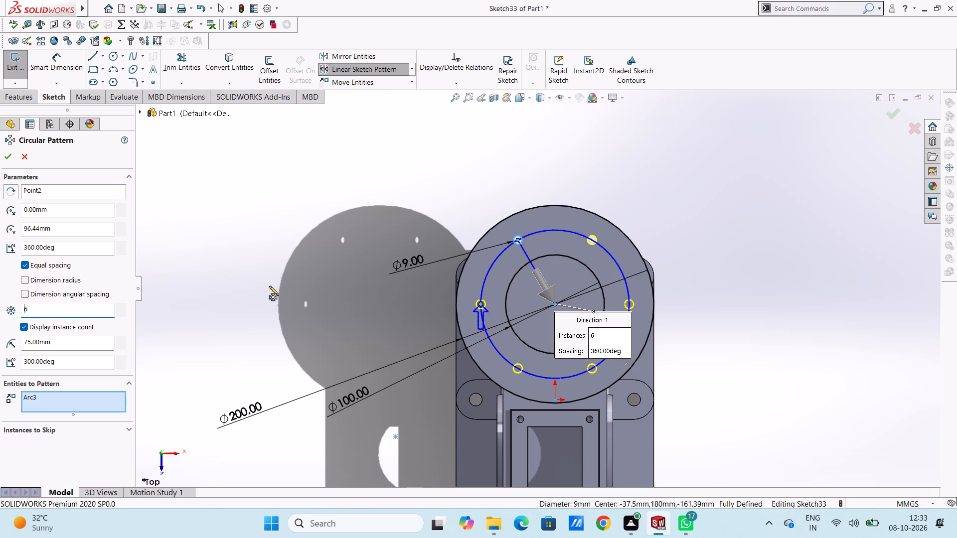
pyautogui.click(11, 157)
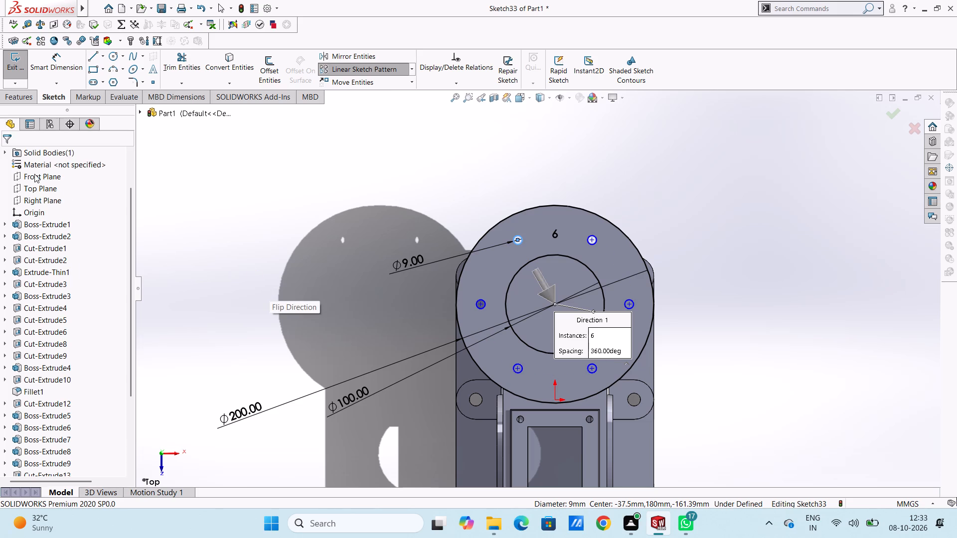
pyautogui.click(258, 253)
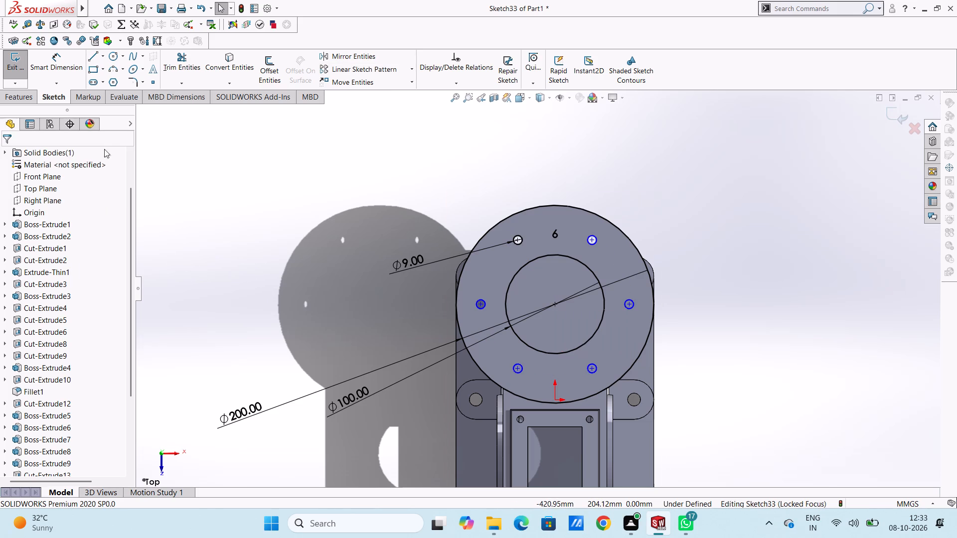
# Dimension the vertical distance from the flange's centre to the centre of the upper-right bolt-hole circle.
pyautogui.click(71, 63)
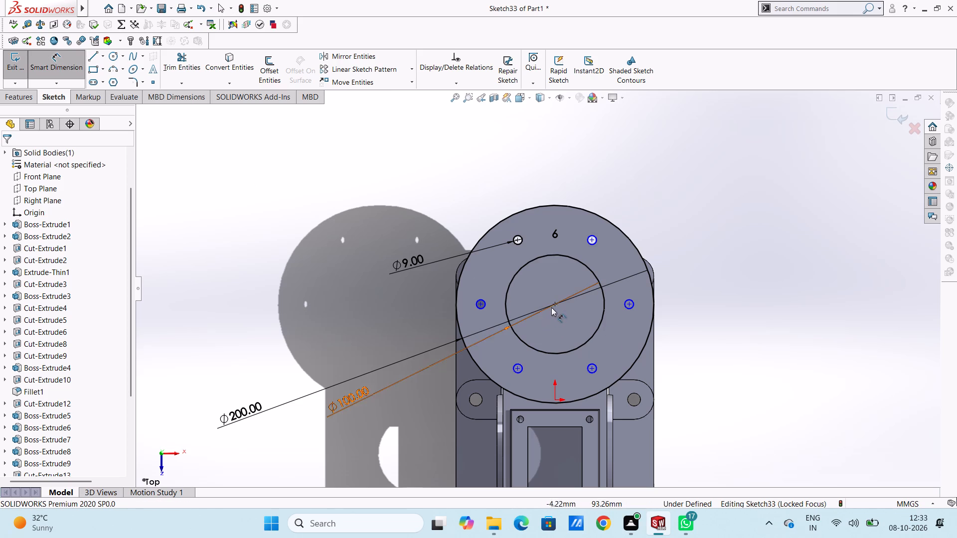
pyautogui.click(555, 305)
pyautogui.click(592, 239)
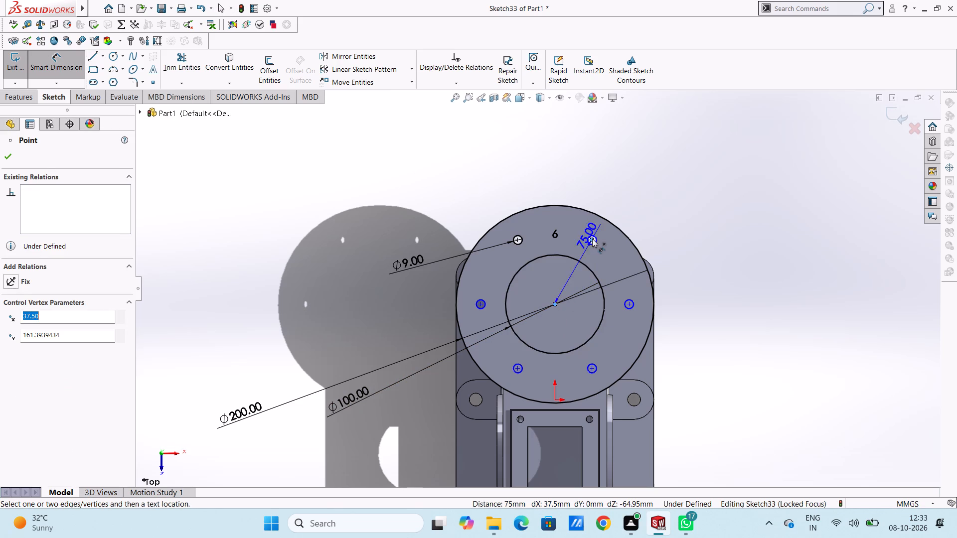
pyautogui.click(797, 264)
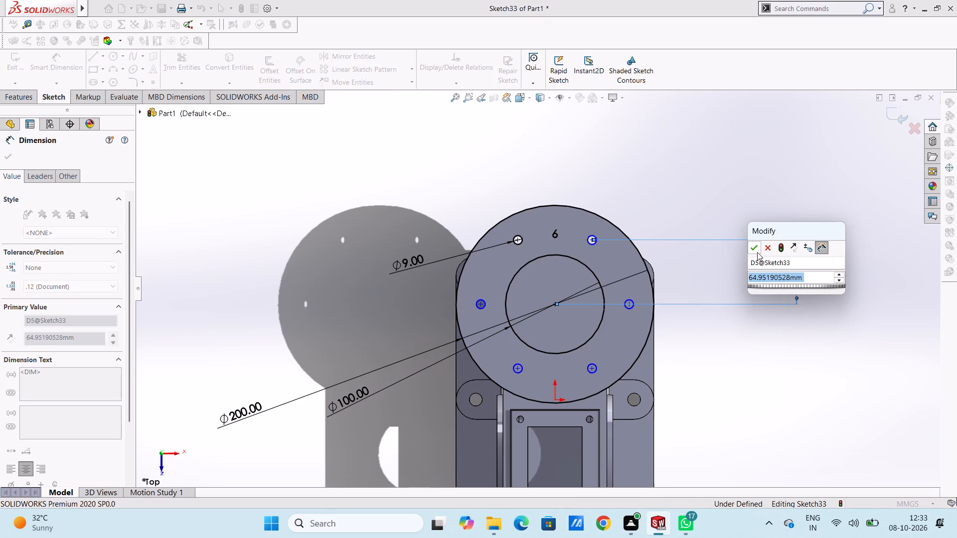
pyautogui.click(756, 251)
pyautogui.click(715, 208)
# Dimension the horizontal distance from the flange's centre to the centre of the upper-right bolt-hole circle.
pyautogui.click(557, 305)
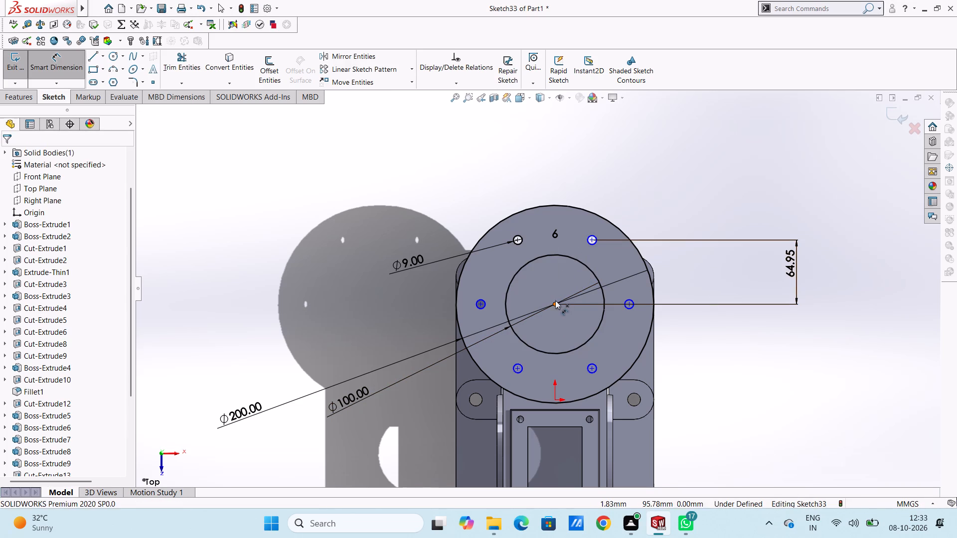
pyautogui.click(593, 240)
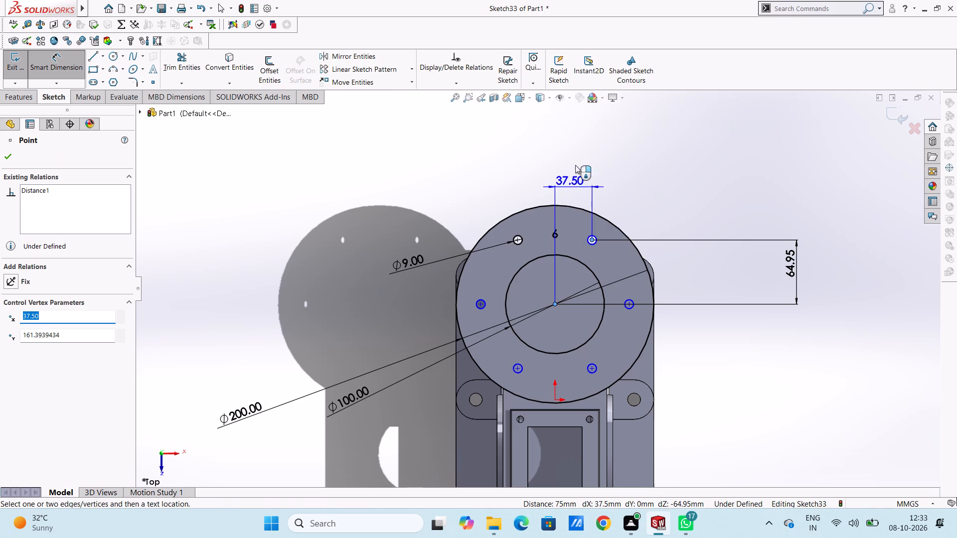
pyautogui.click(576, 141)
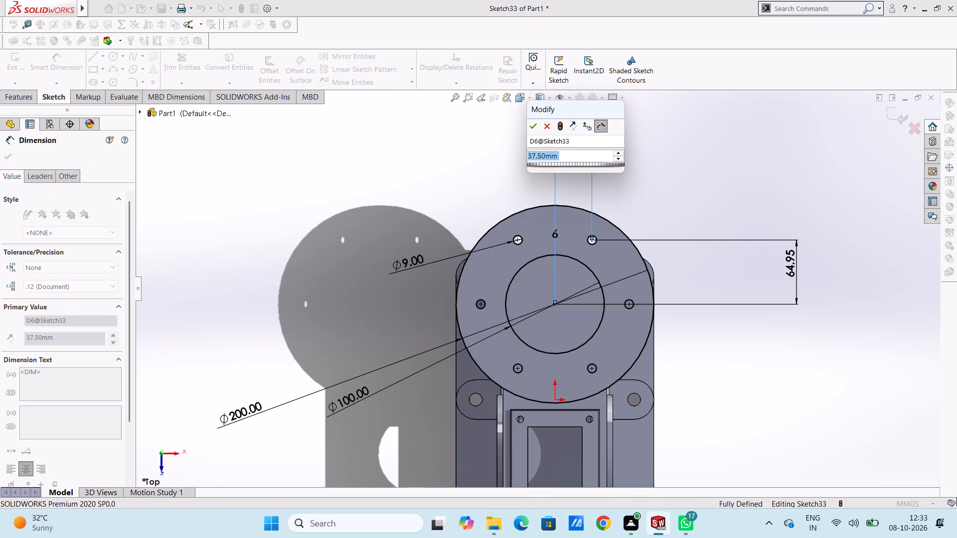
pyautogui.click(534, 128)
pyautogui.click(485, 178)
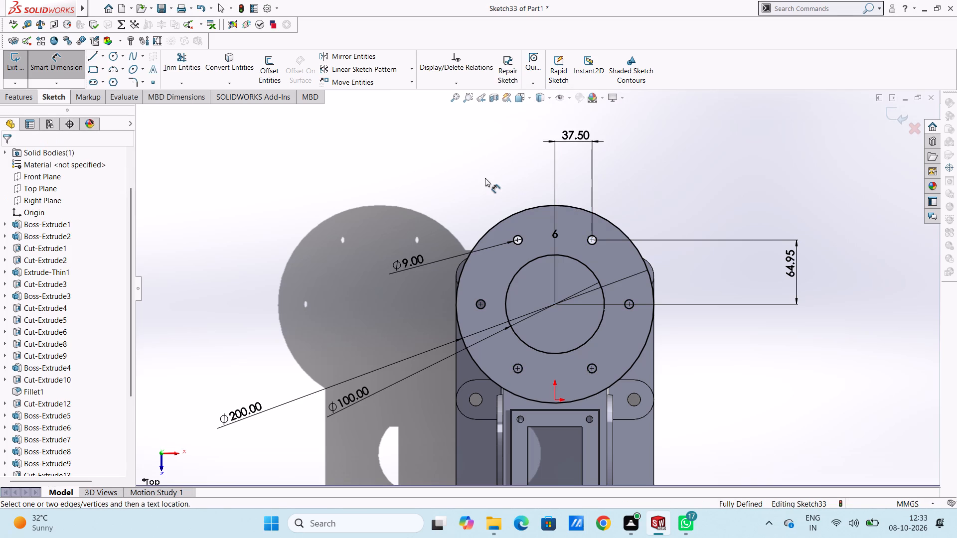
# Extrude the ring-shaped flange profile with its bolt holes as a 6 mm blind boss merged with the housing.
pyautogui.moveTo(398, 311); pyautogui.dragTo(351, 329, button='middle')
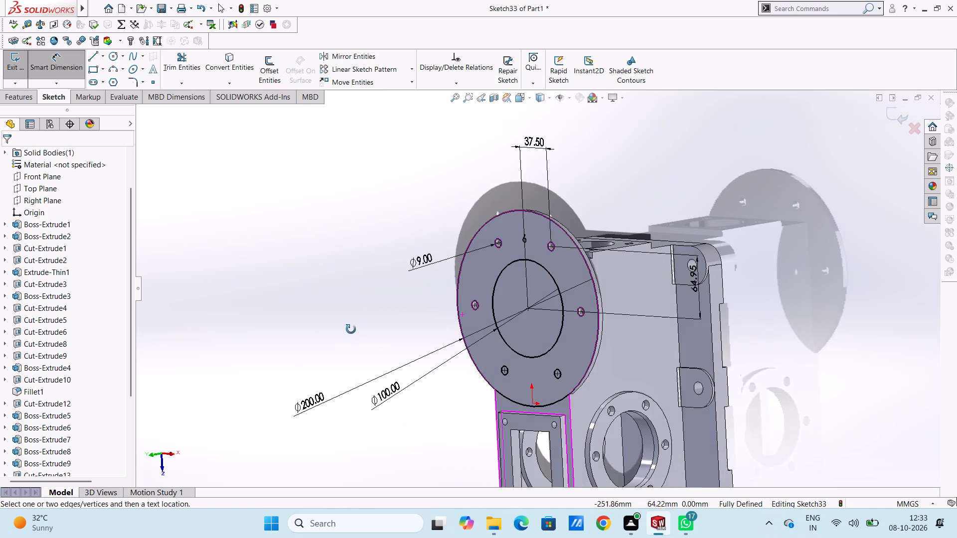
pyautogui.moveTo(351, 329); pyautogui.dragTo(358, 329, button='middle')
pyautogui.click(57, 71)
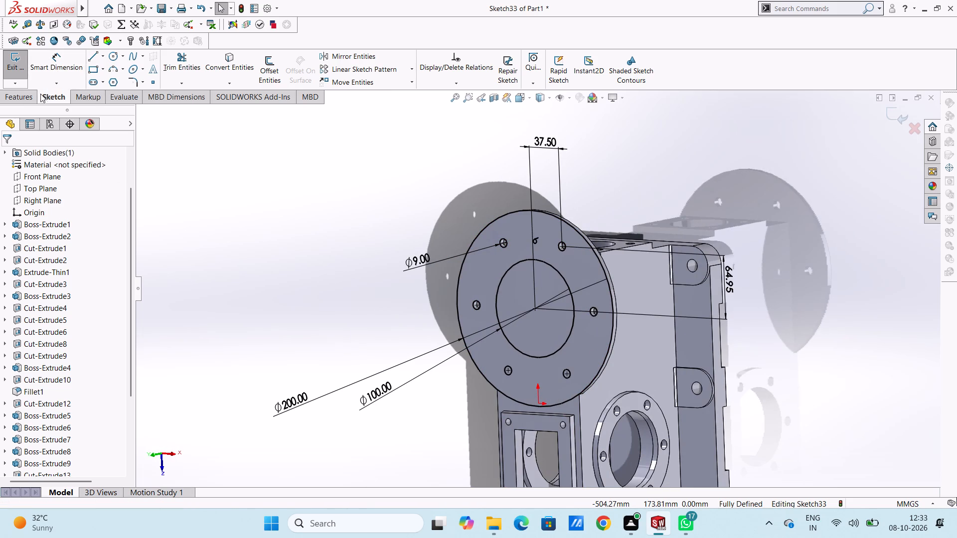
pyautogui.click(19, 98)
pyautogui.click(19, 76)
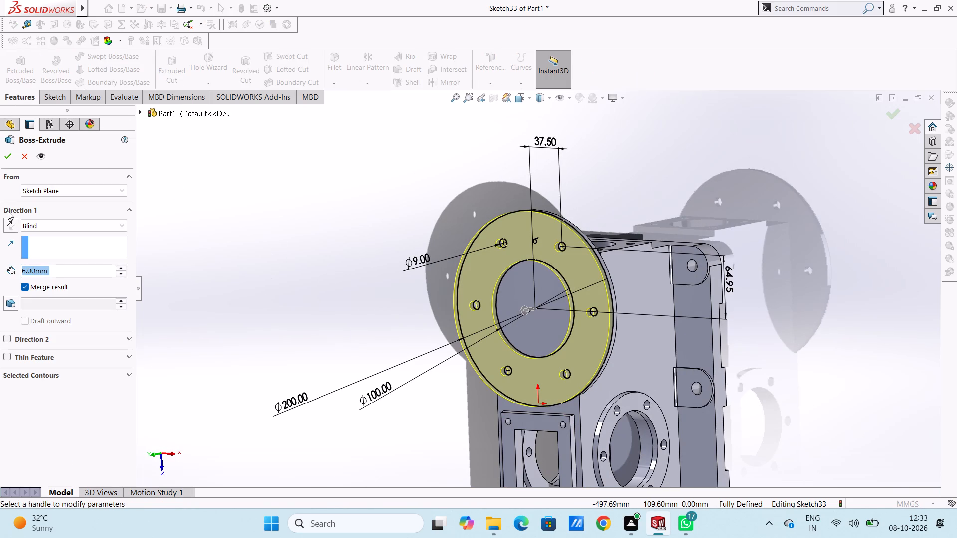
pyautogui.click(8, 161)
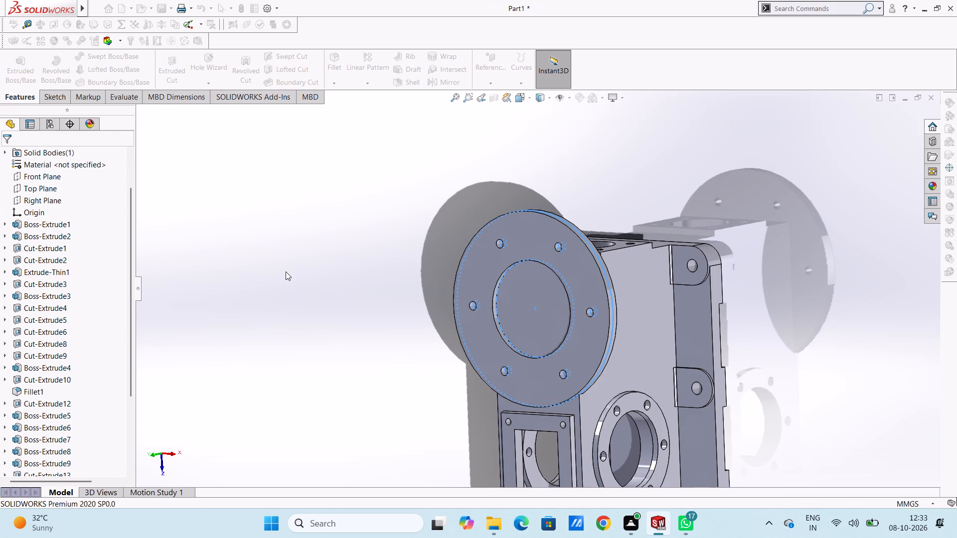
pyautogui.click(286, 273)
# Examine the housing and its new flange ring from several sides and from the top.
pyautogui.moveTo(318, 302); pyautogui.dragTo(345, 308, button='middle')
pyautogui.moveTo(350, 307); pyautogui.dragTo(363, 292, button='middle')
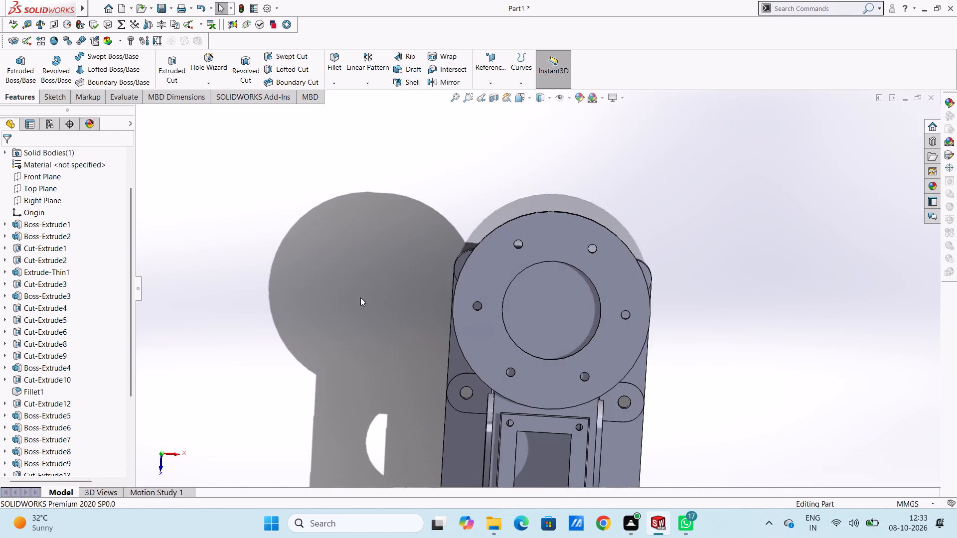
pyautogui.scroll(2, 343, 340)
pyautogui.moveTo(370, 375); pyautogui.dragTo(439, 255, button='middle')
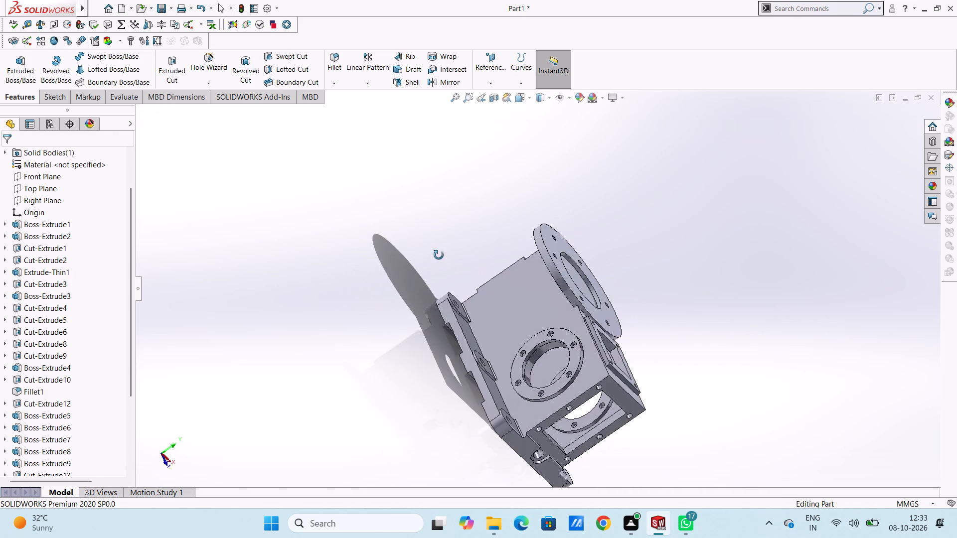
pyautogui.moveTo(439, 255); pyautogui.dragTo(407, 238, button='middle')
pyautogui.scroll(-1, 398, 262)
pyautogui.moveTo(372, 350); pyautogui.dragTo(325, 287, button='middle')
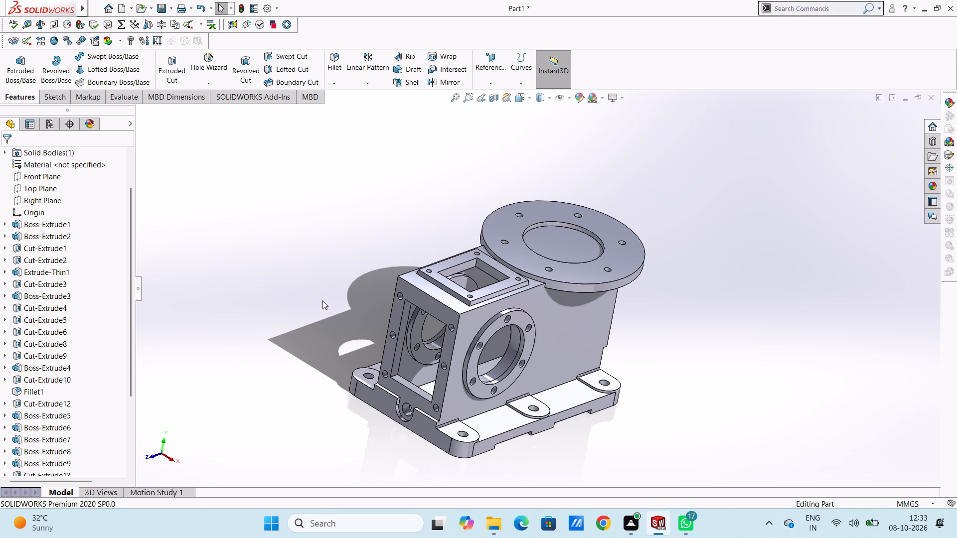
pyautogui.hotkey('ctrl', '5')
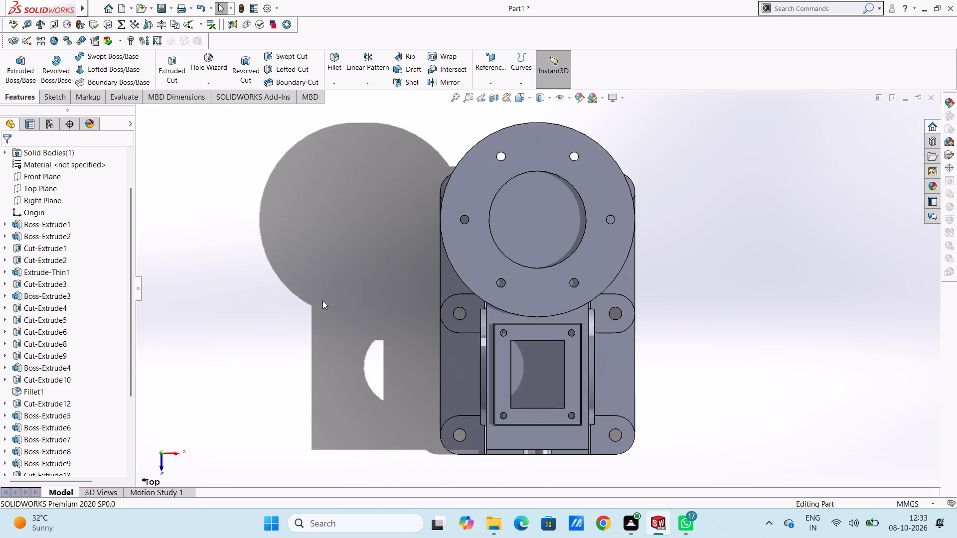
pyautogui.middleClick(327, 299)
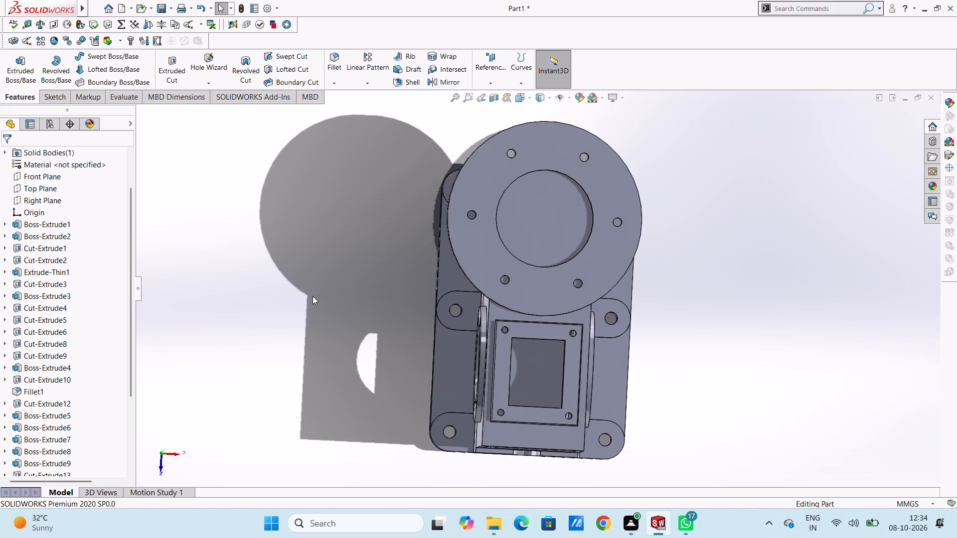
# Start a sketch on the flange ring's top face and draw a 50 mm radius circle matching the central opening's centre and edge.
pyautogui.hotkey('ctrl', '5')
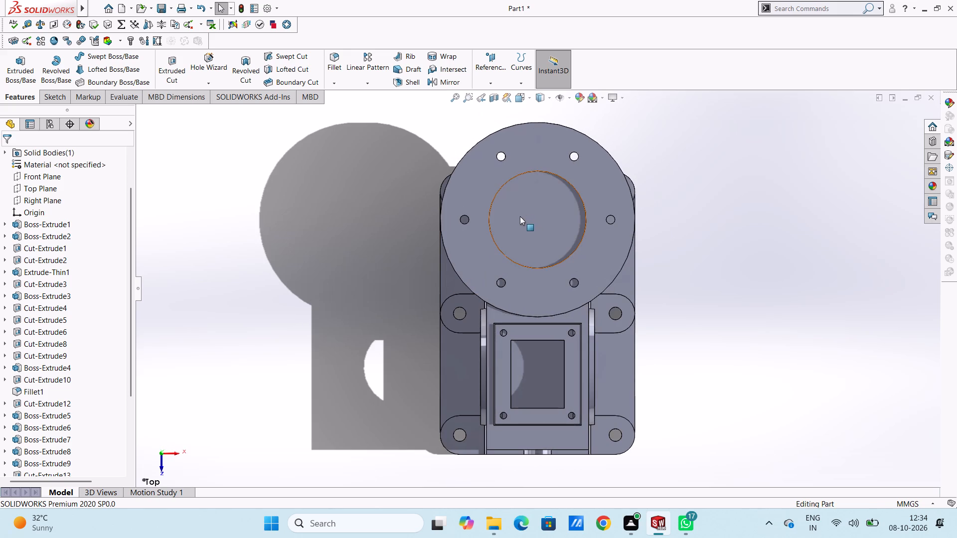
pyautogui.click(598, 186)
pyautogui.click(640, 161)
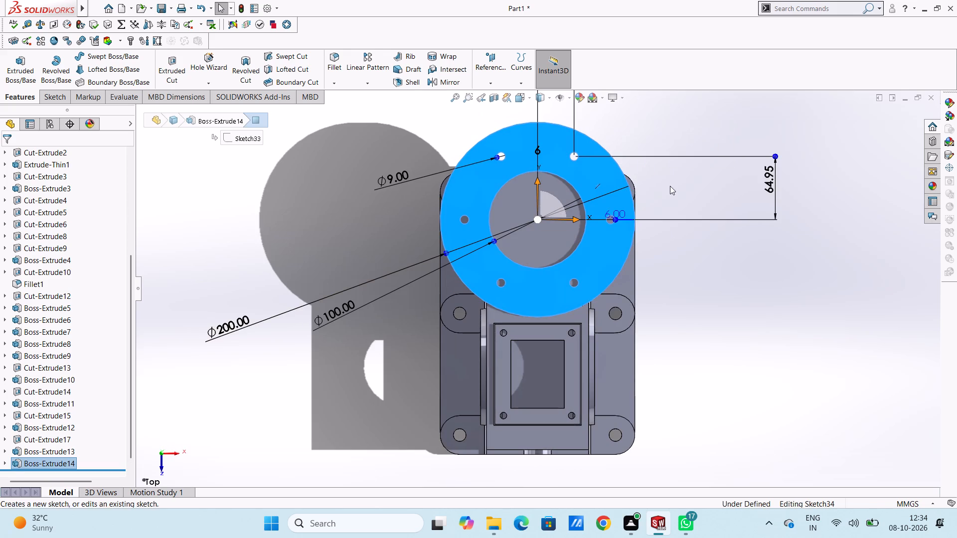
pyautogui.click(717, 206)
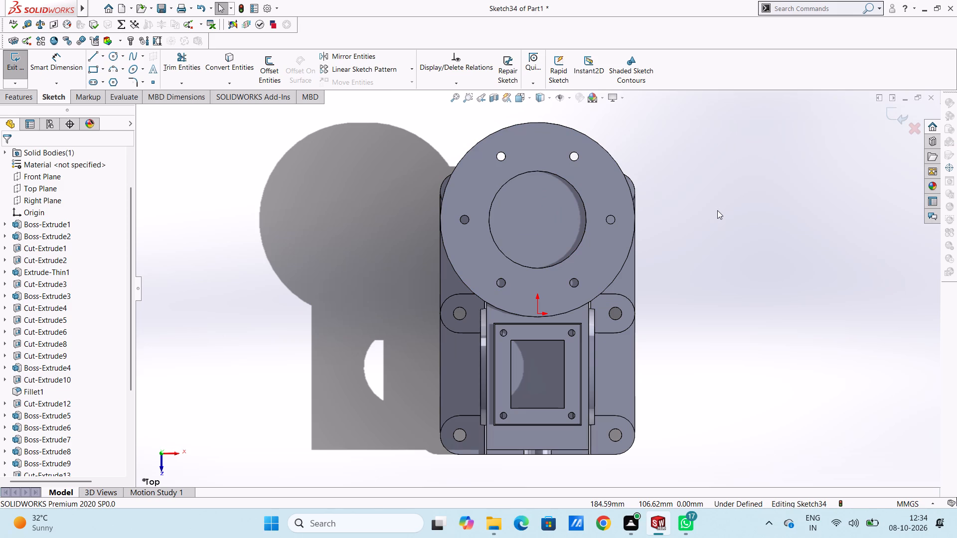
pyautogui.click(113, 54)
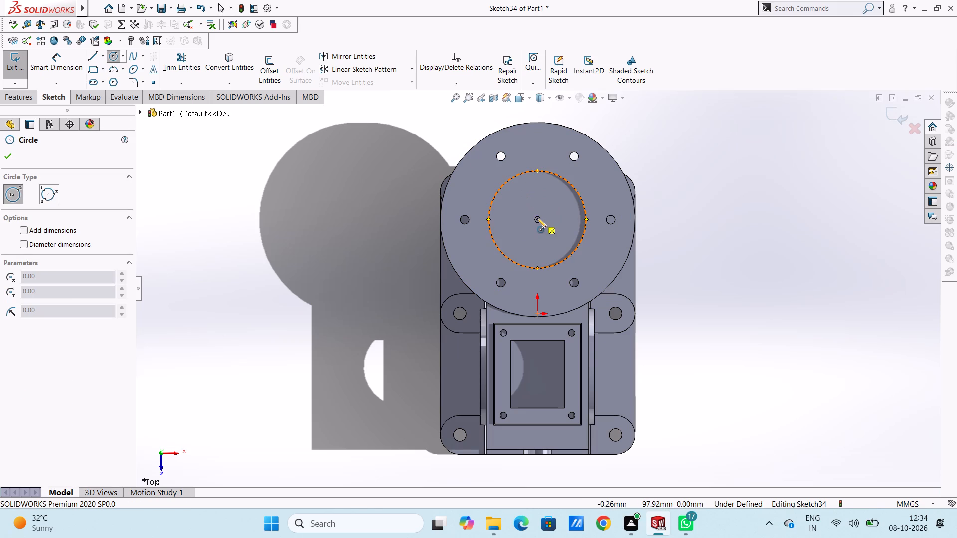
pyautogui.click(537, 219)
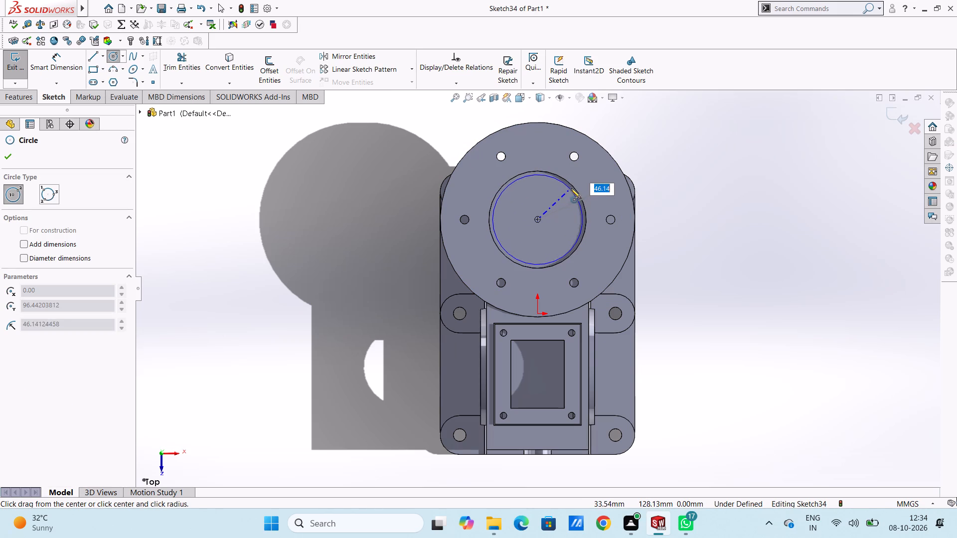
pyautogui.click(573, 188)
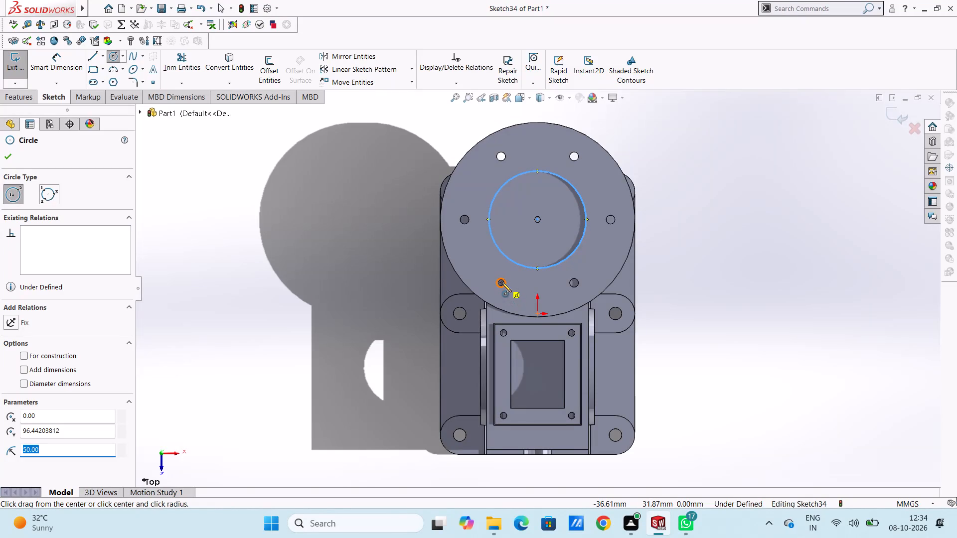
# Draw a circle of 4.5 mm radius over each of the flange's two lower bolt holes, matching their centres and edges.
pyautogui.scroll(-4, 545, 298)
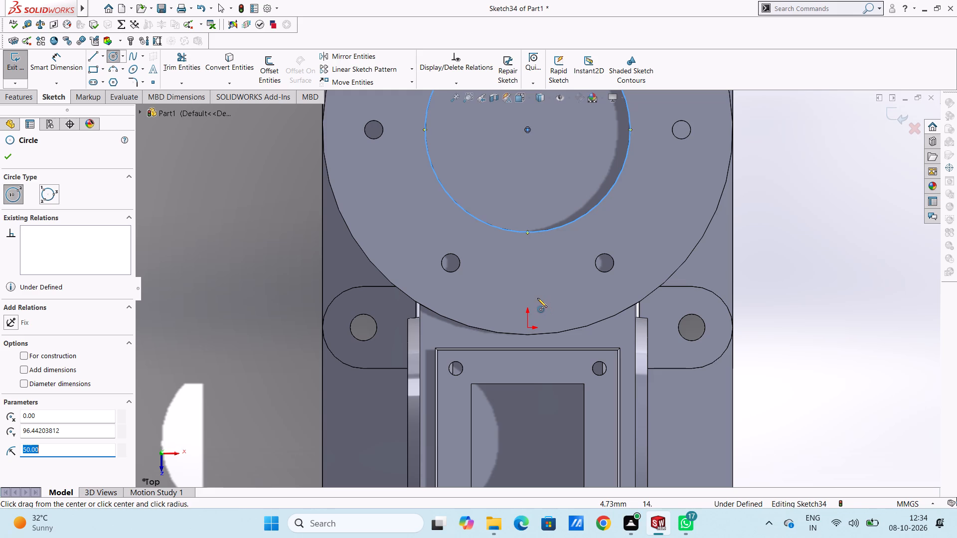
pyautogui.click(451, 263)
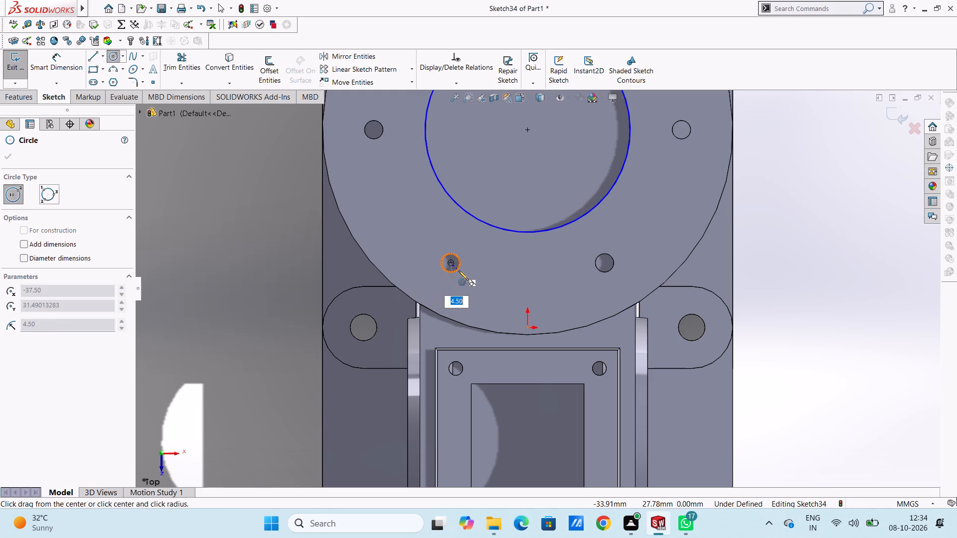
pyautogui.click(459, 270)
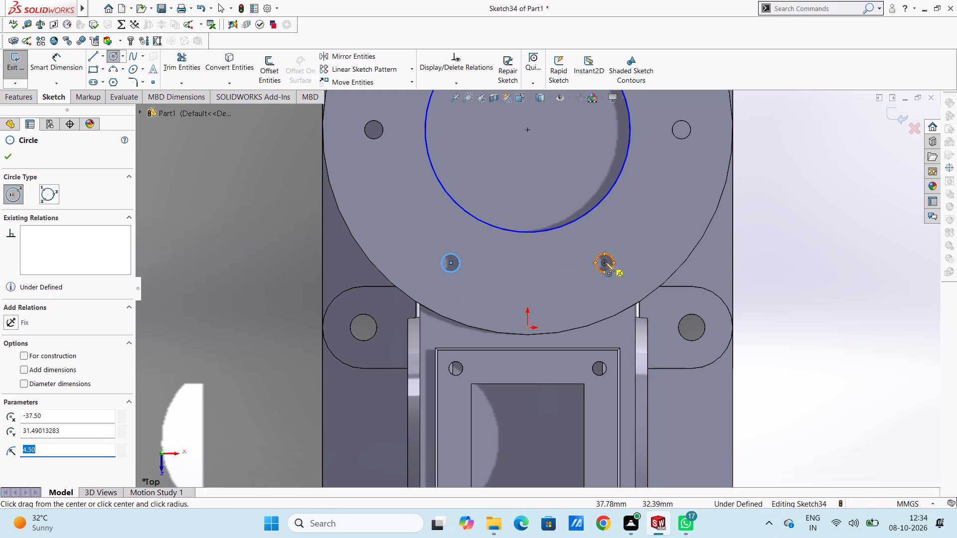
pyautogui.click(604, 263)
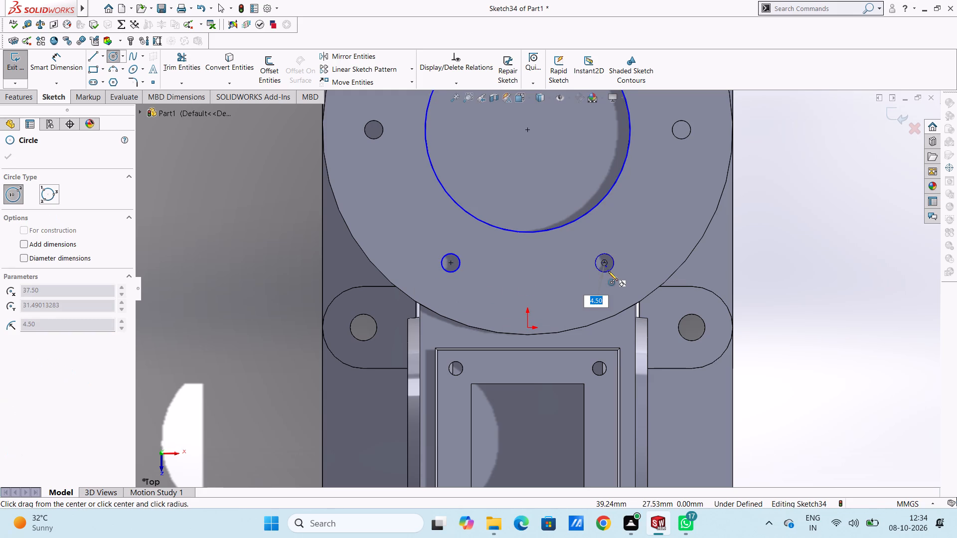
pyautogui.click(608, 271)
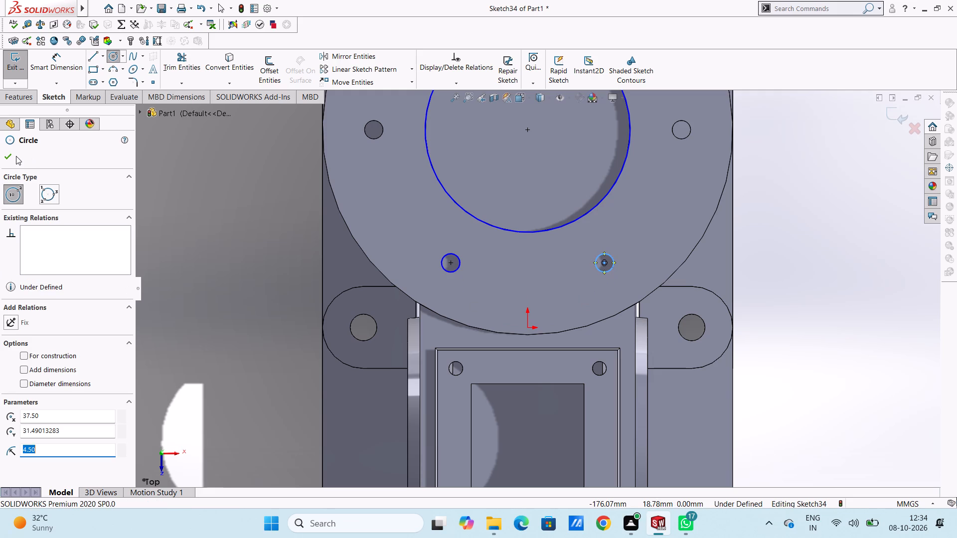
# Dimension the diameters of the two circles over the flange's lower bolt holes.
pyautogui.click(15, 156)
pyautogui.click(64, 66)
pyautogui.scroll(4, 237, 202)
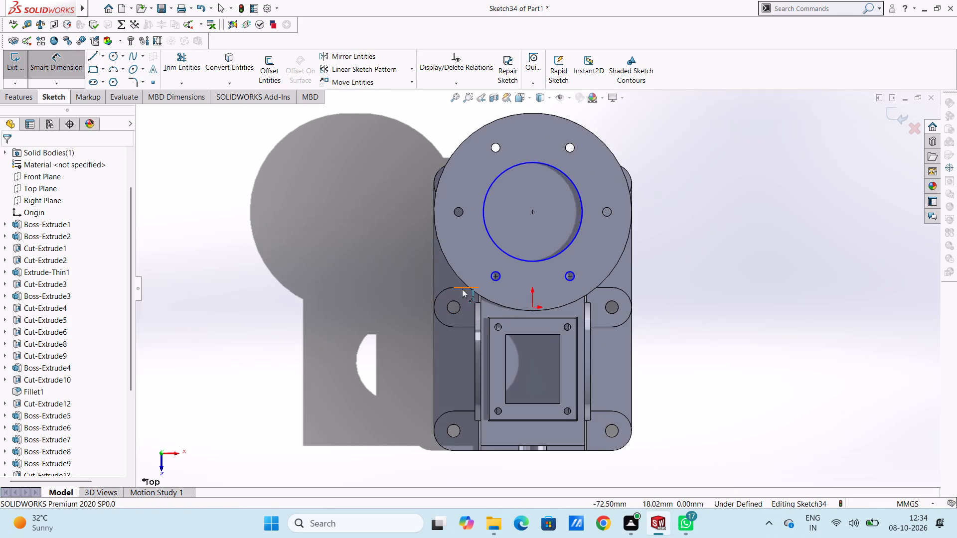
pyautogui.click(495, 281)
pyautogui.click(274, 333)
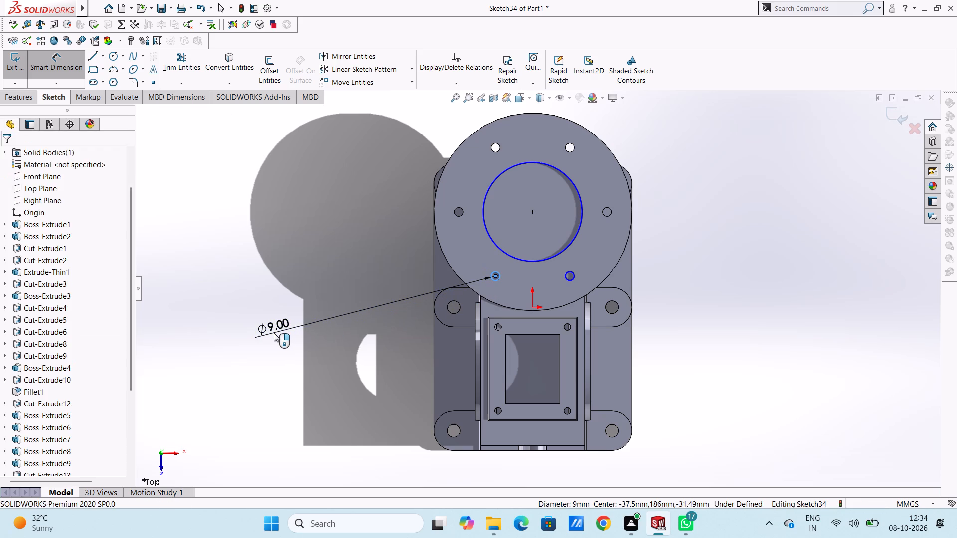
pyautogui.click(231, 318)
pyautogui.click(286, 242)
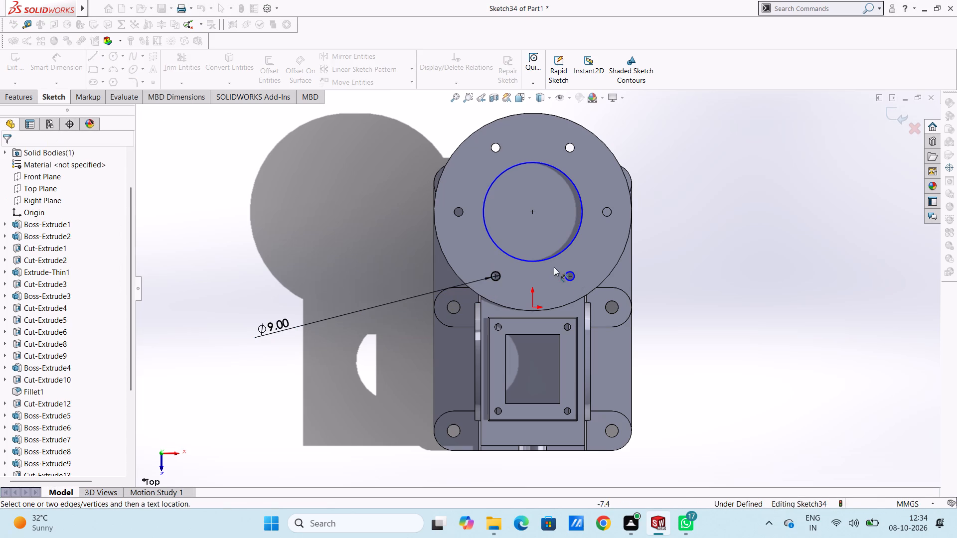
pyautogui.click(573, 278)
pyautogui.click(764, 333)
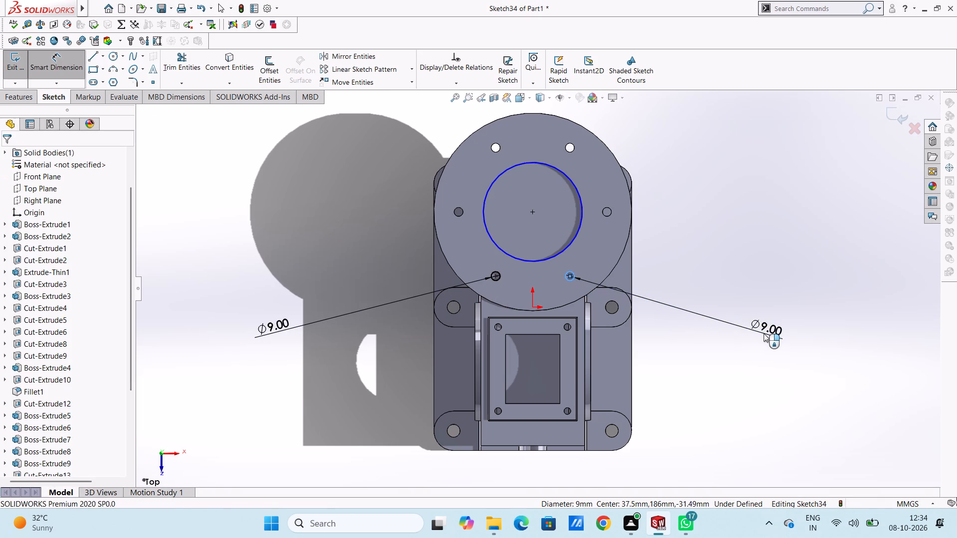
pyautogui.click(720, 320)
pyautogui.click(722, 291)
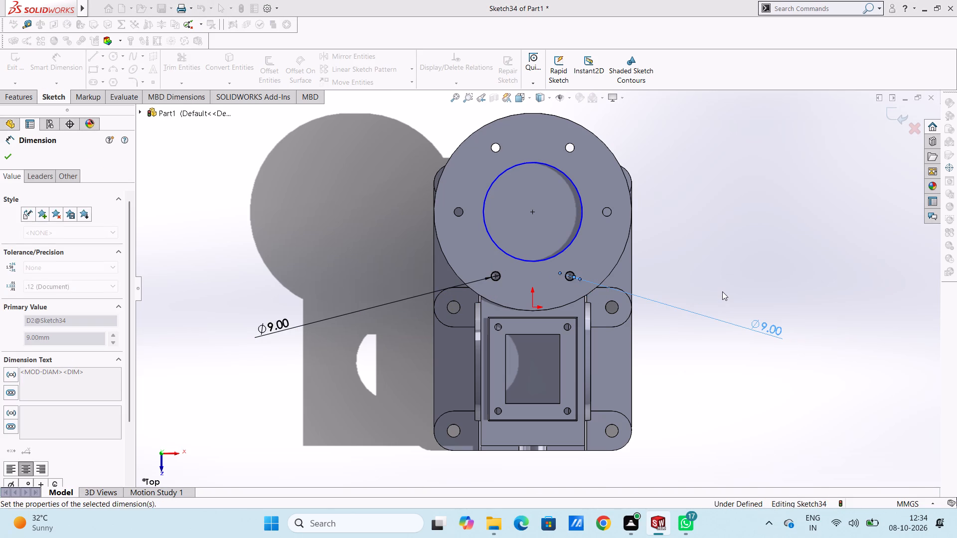
# Dimension the diameter of the large circle over the flange's central opening.
pyautogui.click(568, 248)
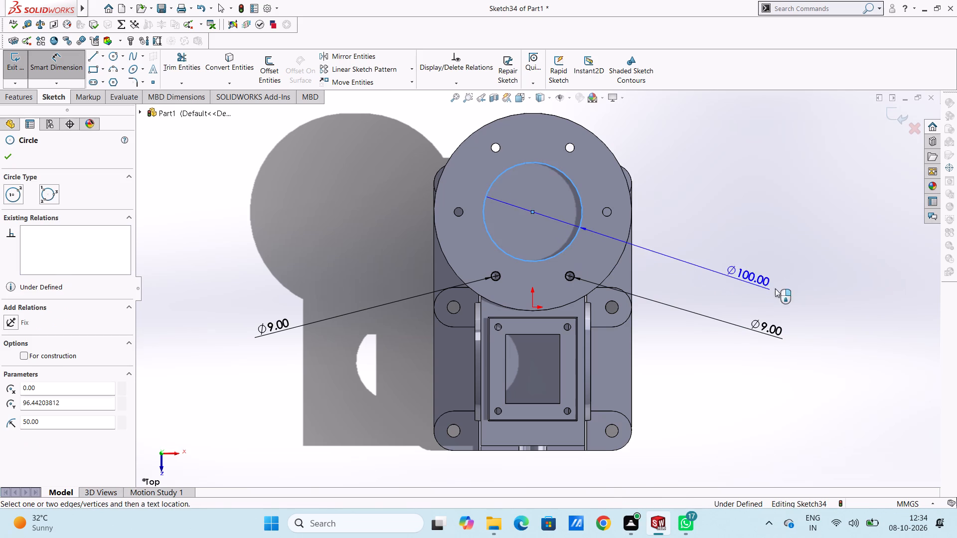
pyautogui.click(812, 305)
pyautogui.click(769, 291)
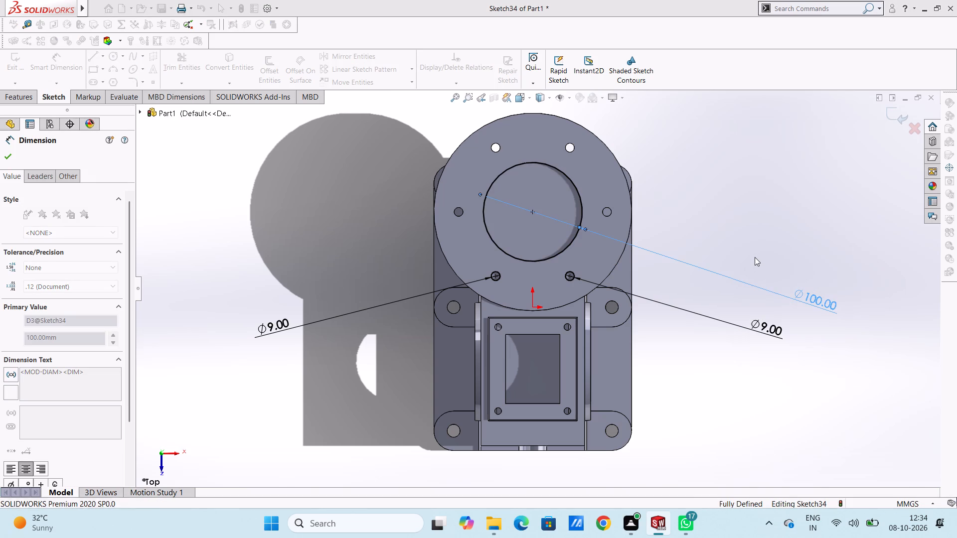
pyautogui.click(755, 257)
pyautogui.moveTo(766, 230); pyautogui.dragTo(735, 273, button='middle')
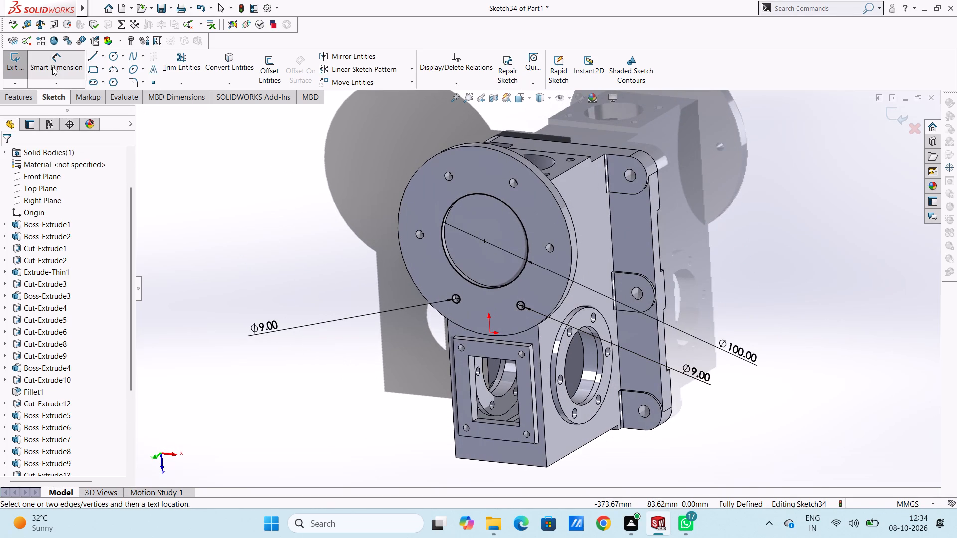
pyautogui.click(52, 67)
pyautogui.click(26, 95)
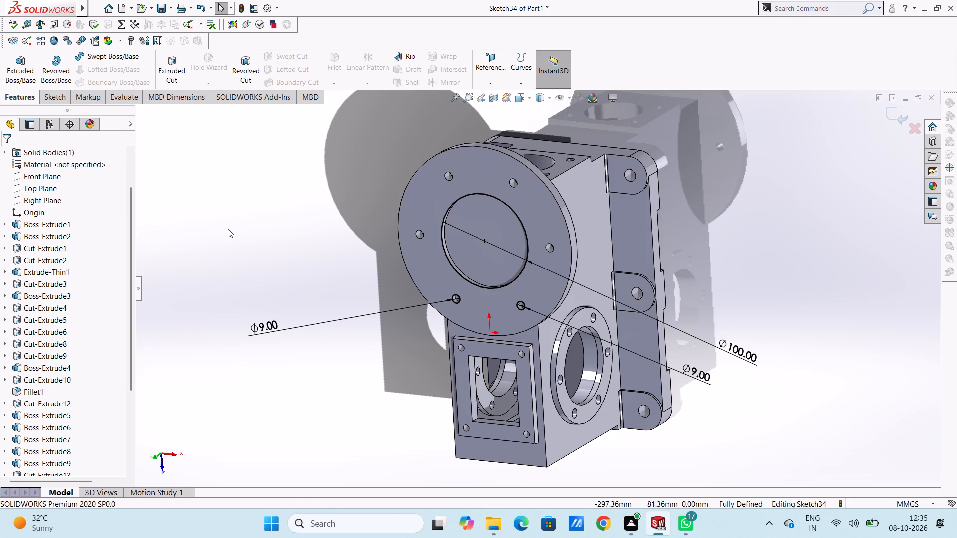
pyautogui.press('Escape')
# Delete the two small circles over the flange's lower bolt holes, keeping only the central circle in the sketch.
pyautogui.hotkey('ctrl', '5')
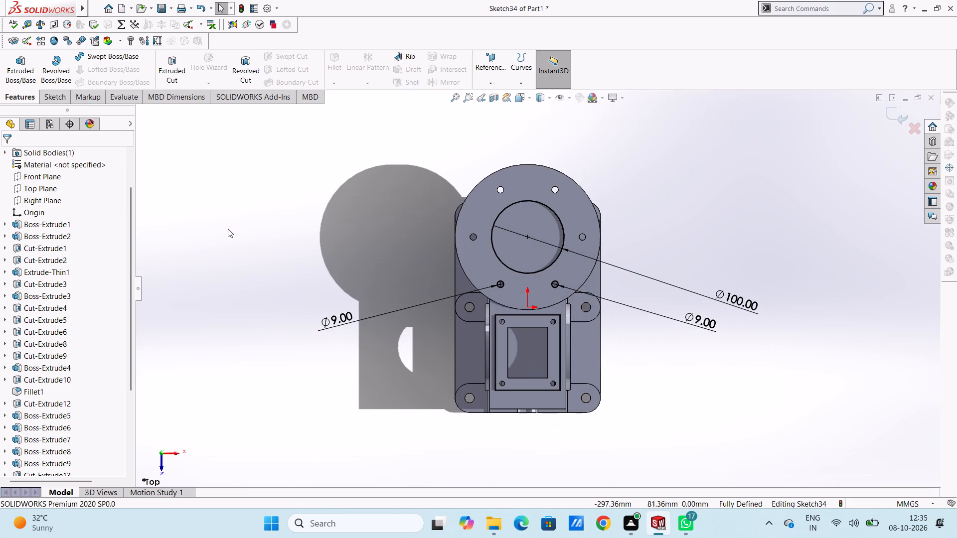
pyautogui.scroll(-1, 454, 277)
pyautogui.scroll(-4, 615, 297)
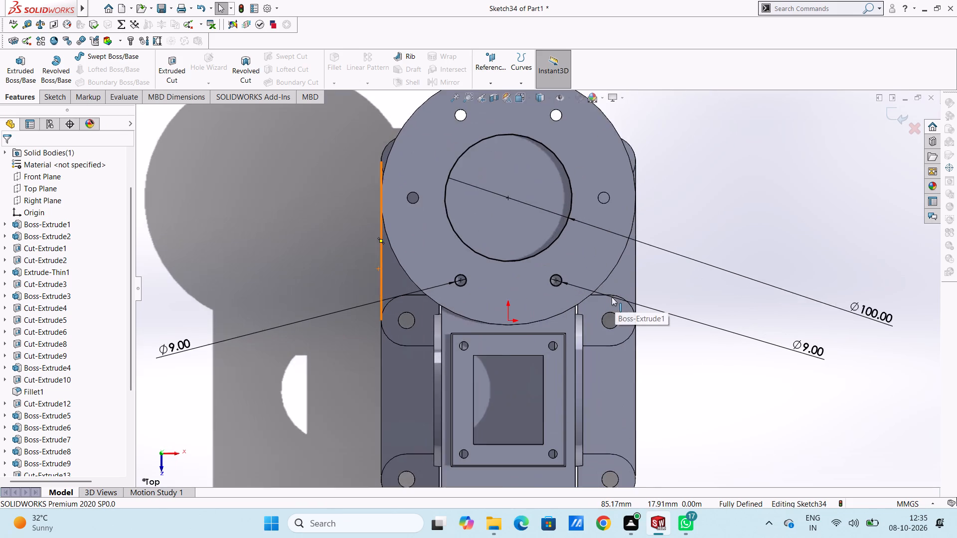
pyautogui.click(528, 280)
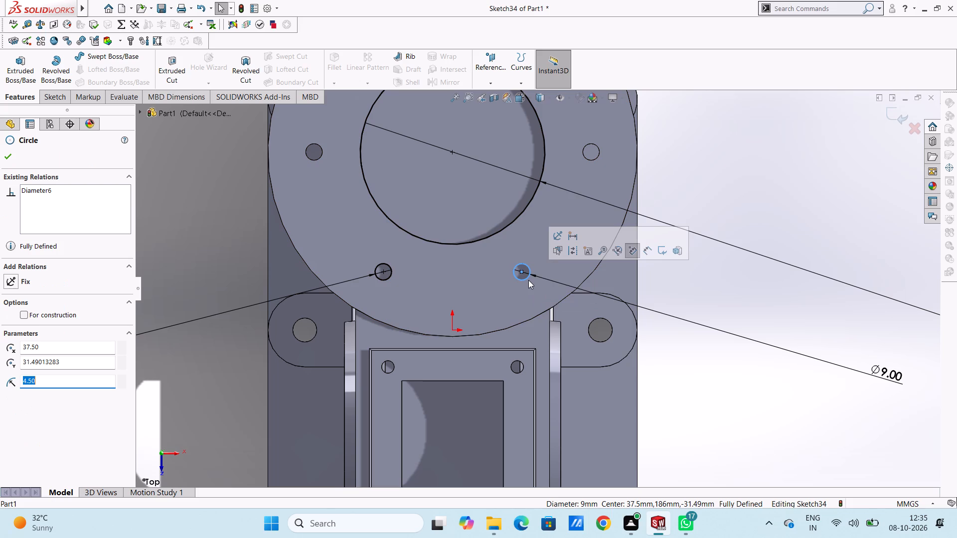
pyautogui.press('Delete')
pyautogui.click(420, 261)
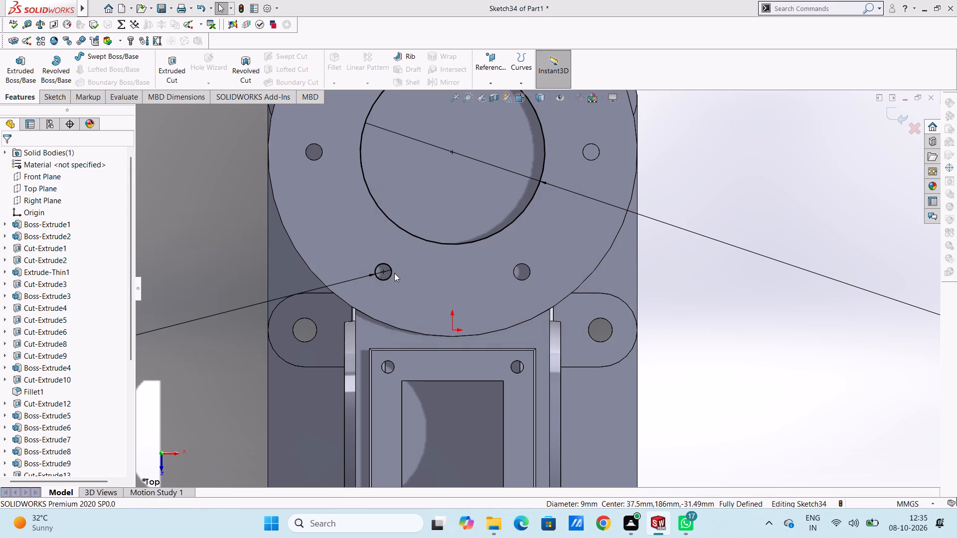
pyautogui.click(393, 275)
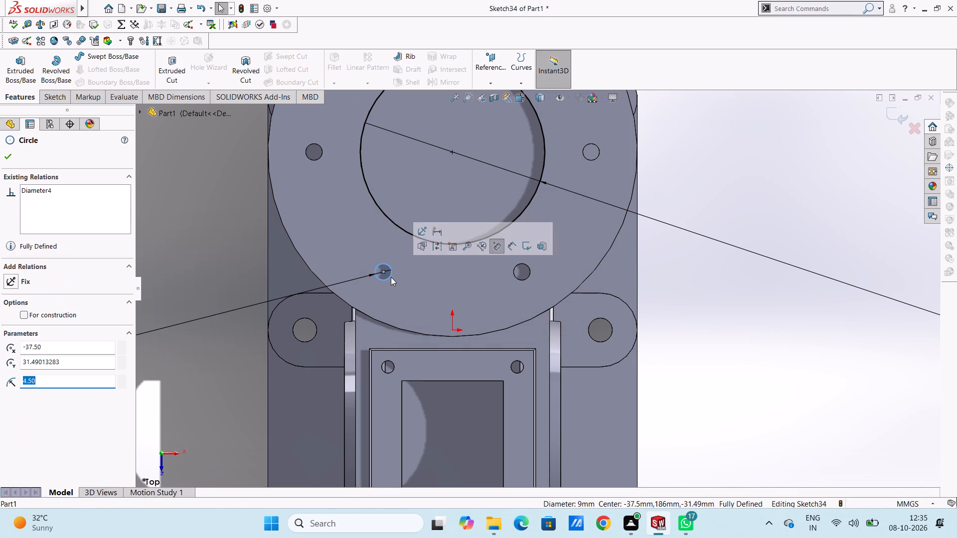
pyautogui.press('Delete')
pyautogui.press('BackSpace')
pyautogui.click(418, 261)
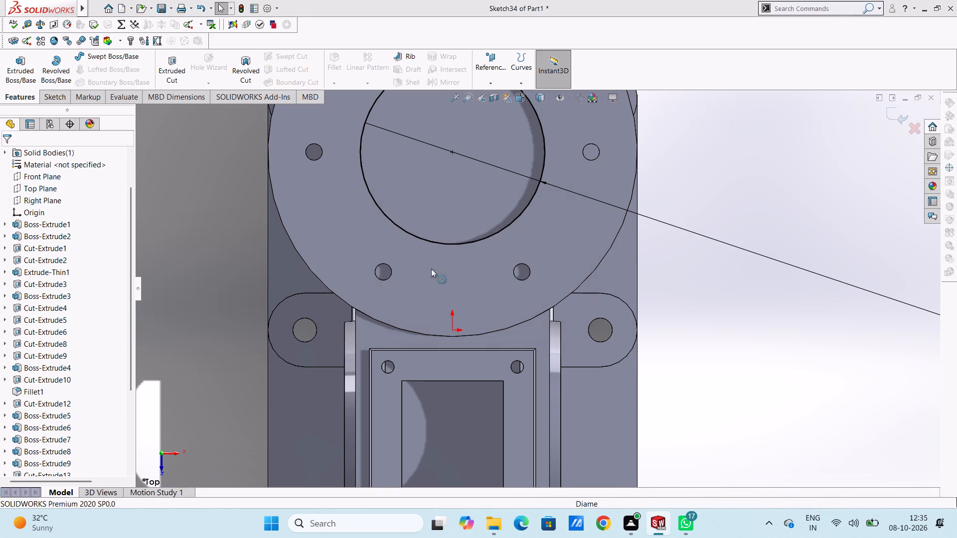
# Cut-extrude the central circle into the housing as a 45 mm blind cut with a 45-degree inward draft.
pyautogui.scroll(3, 694, 316)
pyautogui.moveTo(678, 218); pyautogui.dragTo(631, 260, button='middle')
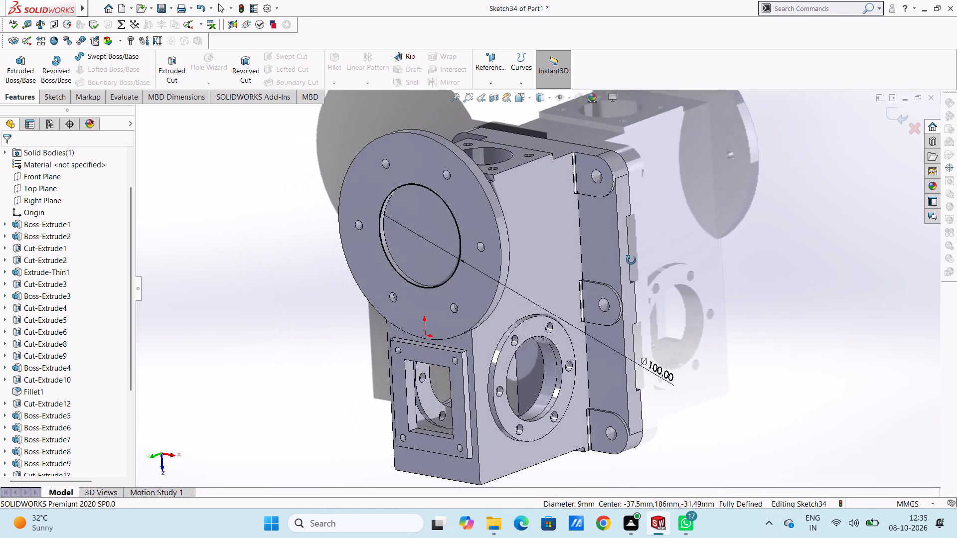
pyautogui.moveTo(631, 260); pyautogui.dragTo(624, 265, button='middle')
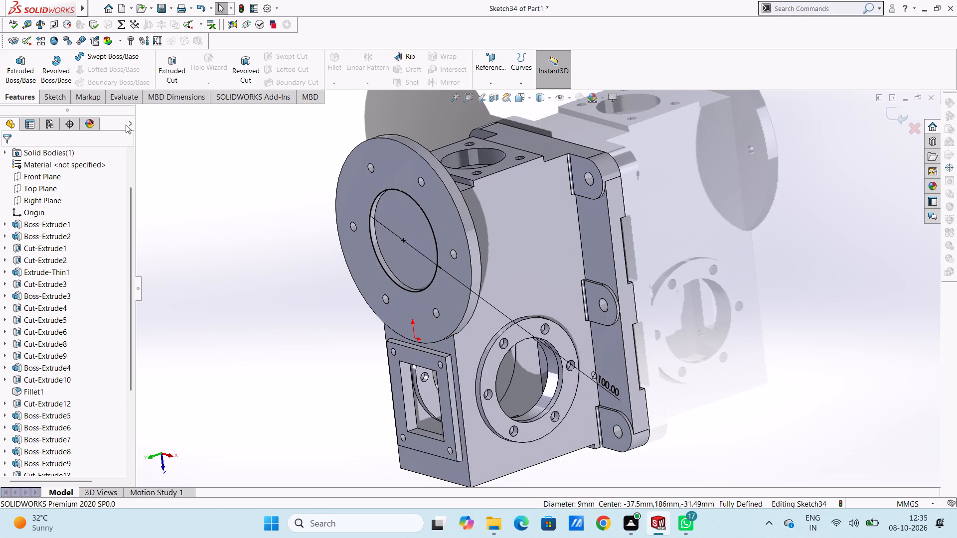
pyautogui.click(170, 67)
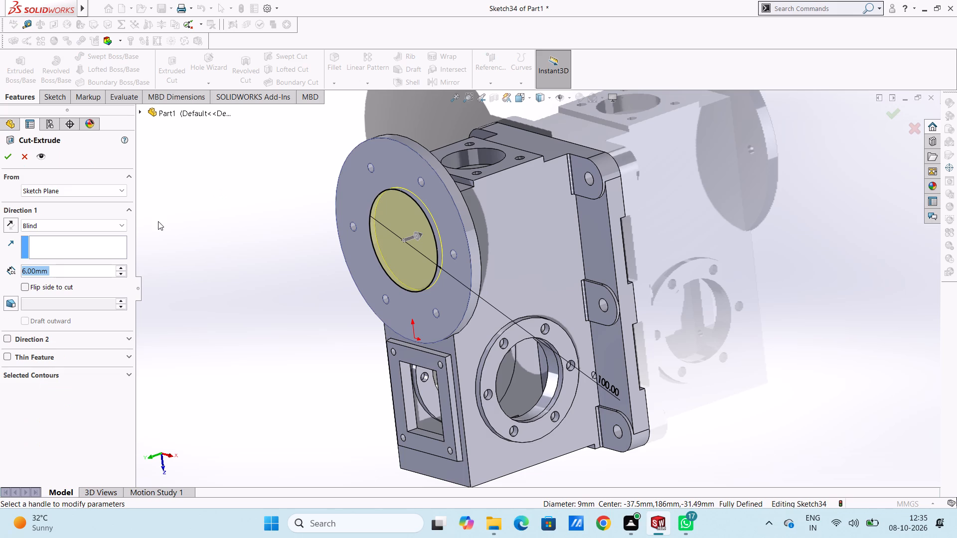
pyautogui.write('45')
pyautogui.press('Return')
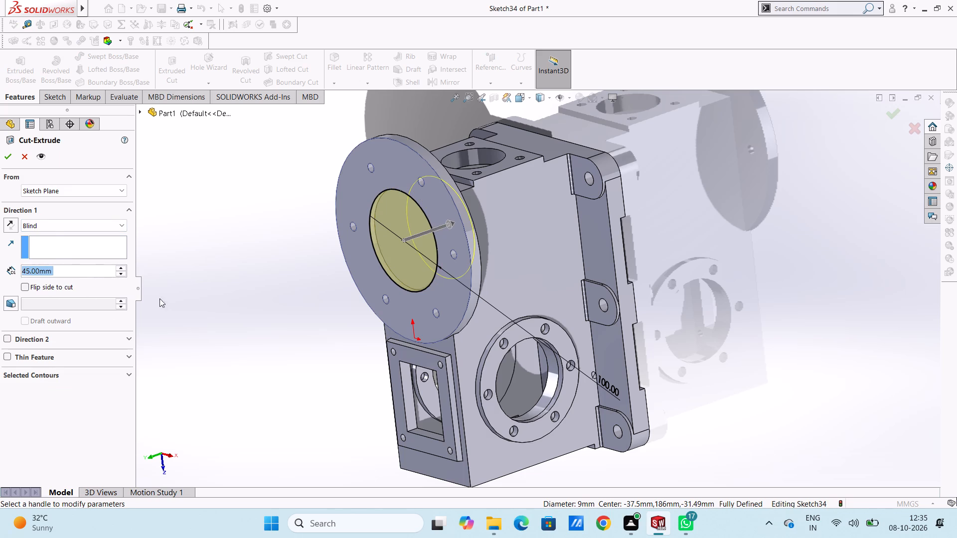
pyautogui.moveTo(230, 299); pyautogui.dragTo(269, 274, button='middle')
pyautogui.scroll(3, 288, 318)
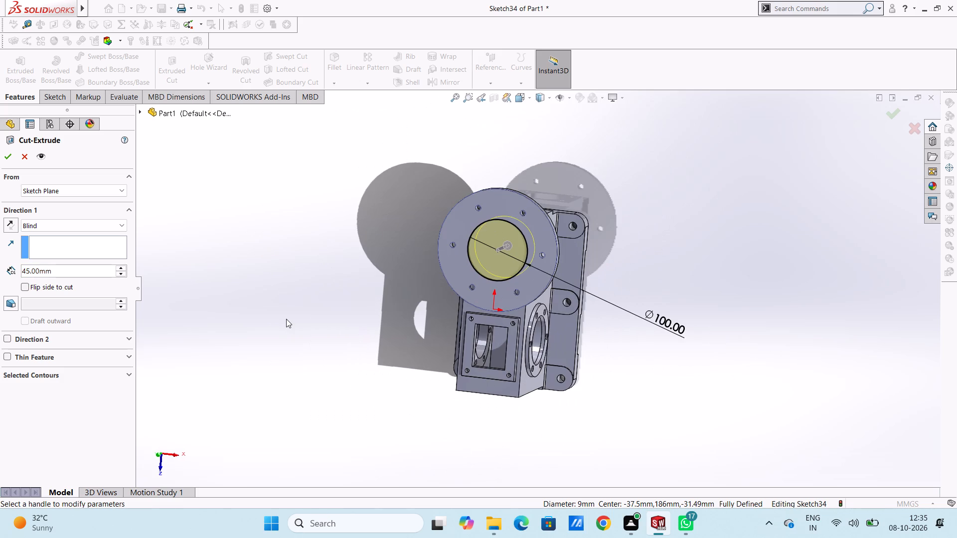
pyautogui.moveTo(296, 283); pyautogui.dragTo(233, 320, button='middle')
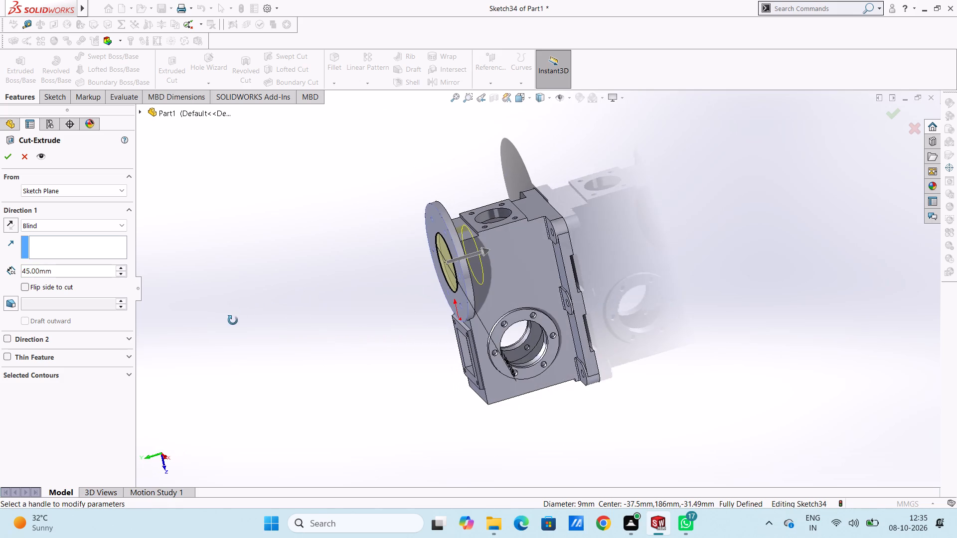
pyautogui.moveTo(233, 320); pyautogui.dragTo(220, 309, button='middle')
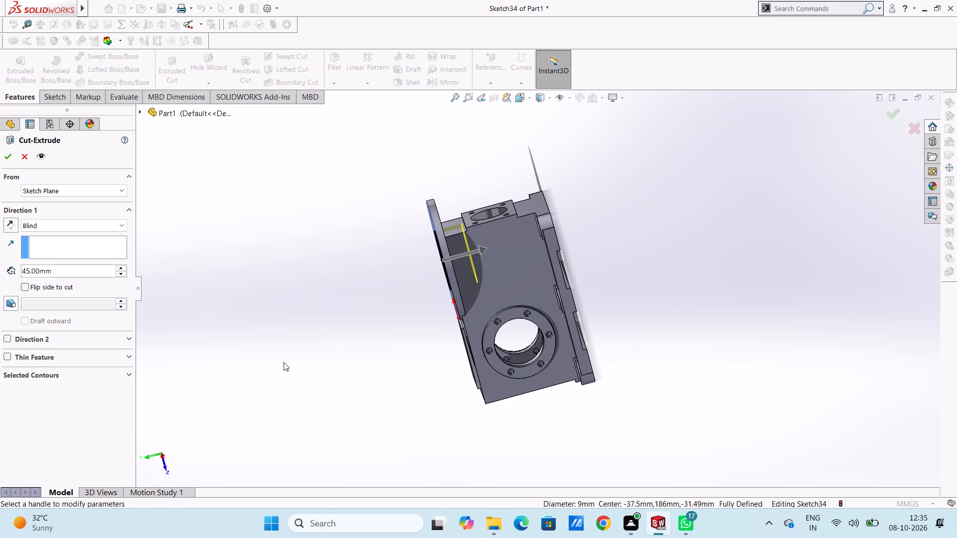
pyautogui.moveTo(316, 229); pyautogui.dragTo(322, 380, button='middle')
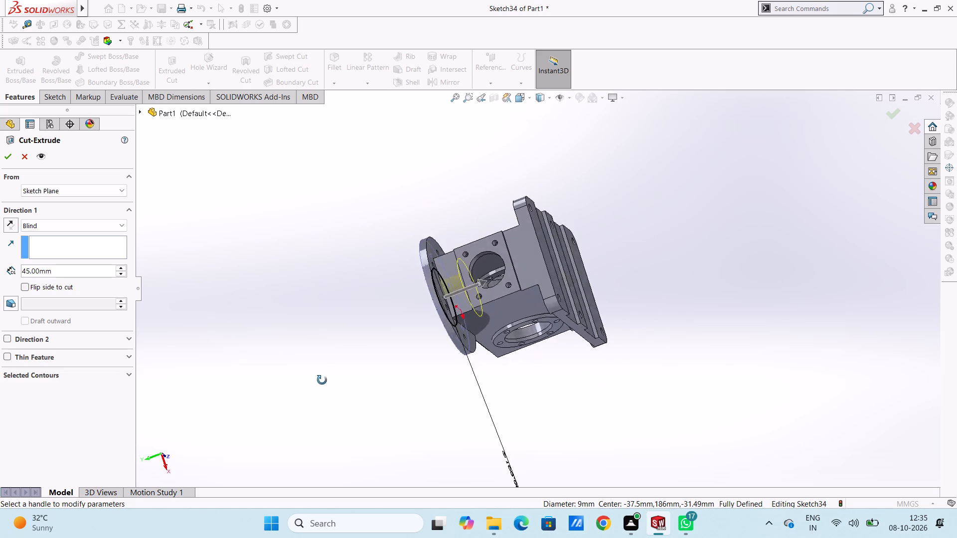
pyautogui.moveTo(322, 380); pyautogui.dragTo(377, 257, button='middle')
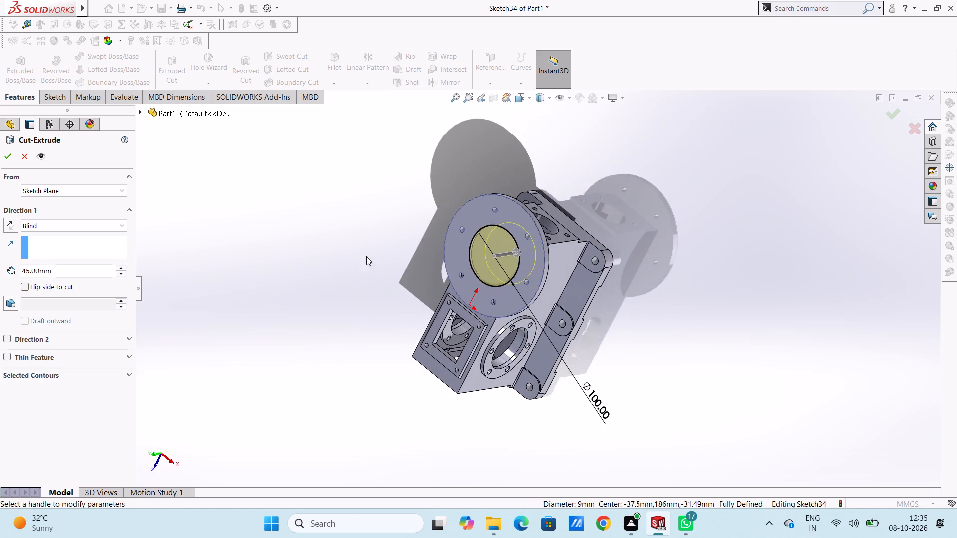
pyautogui.moveTo(332, 403); pyautogui.dragTo(288, 309, button='middle')
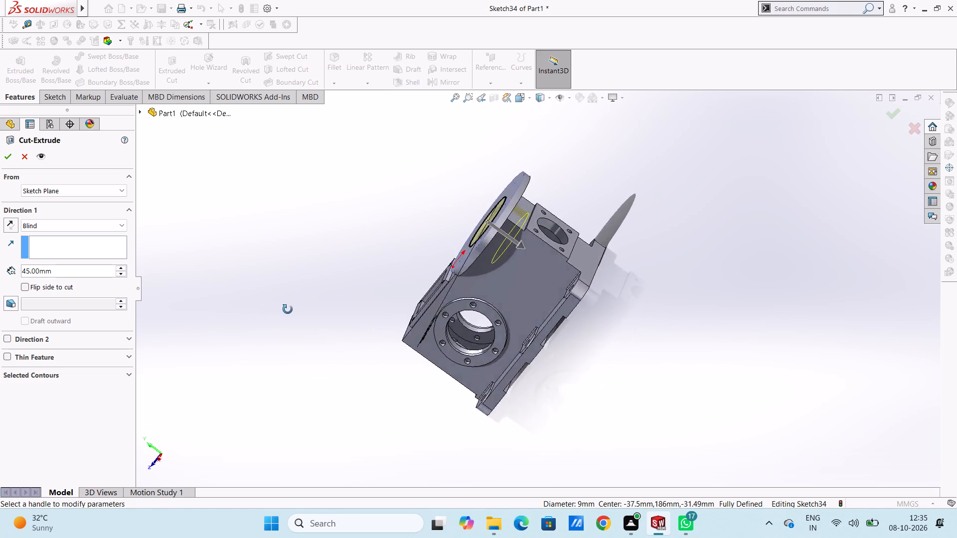
pyautogui.moveTo(288, 309); pyautogui.dragTo(290, 310, button='middle')
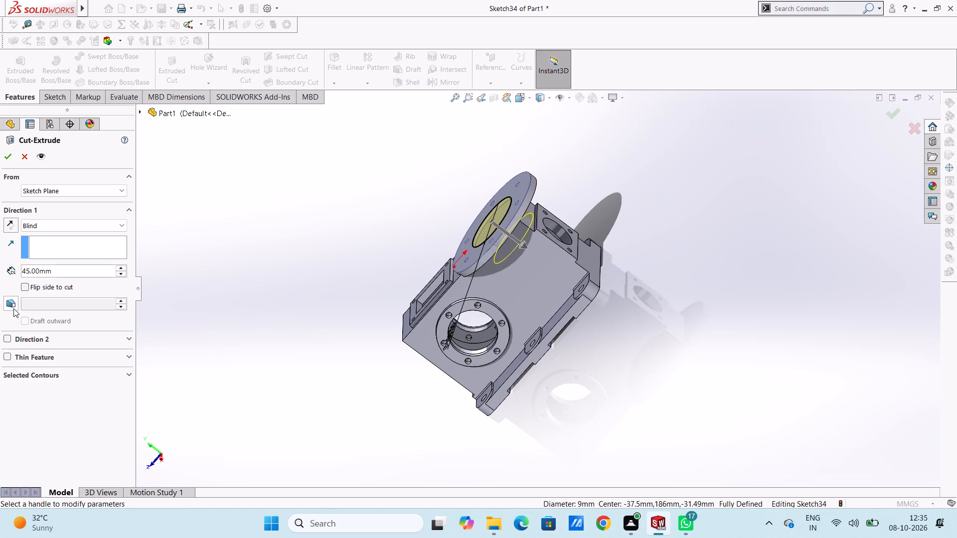
pyautogui.click(14, 303)
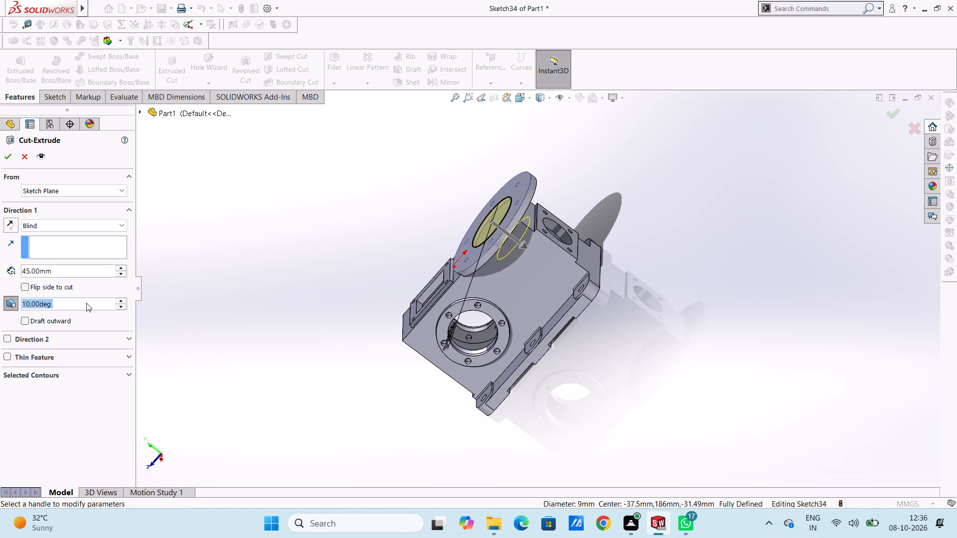
pyautogui.write('45')
pyautogui.press('Return')
pyautogui.click(5, 157)
pyautogui.click(236, 247)
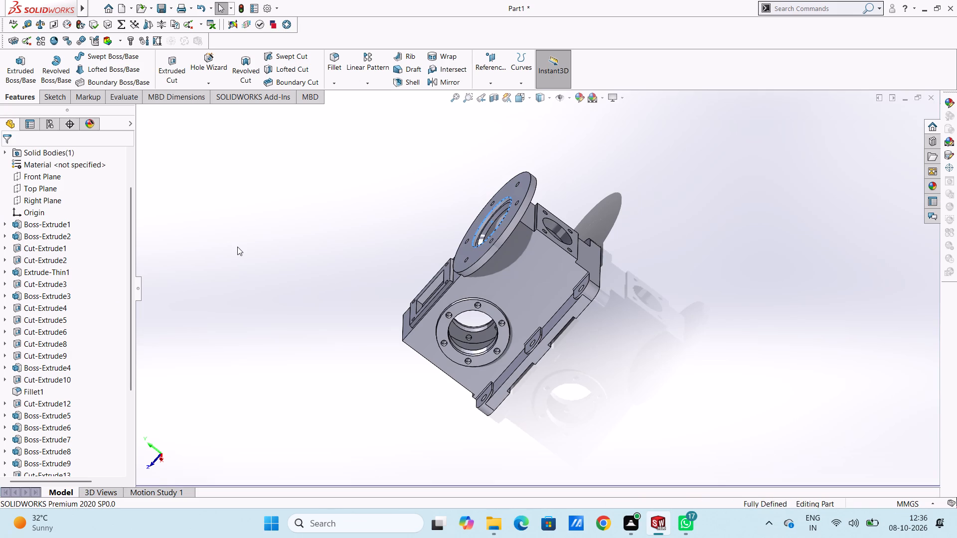
# Examine the tapered cut in the top flange and the whole housing from above, below and the sides.
pyautogui.moveTo(277, 238); pyautogui.dragTo(368, 351, button='middle')
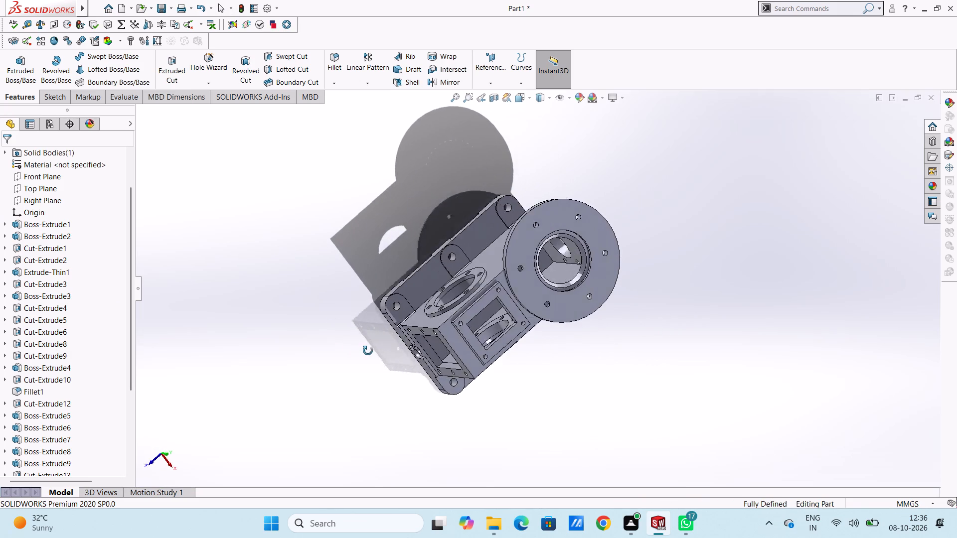
pyautogui.moveTo(368, 351); pyautogui.dragTo(328, 239, button='middle')
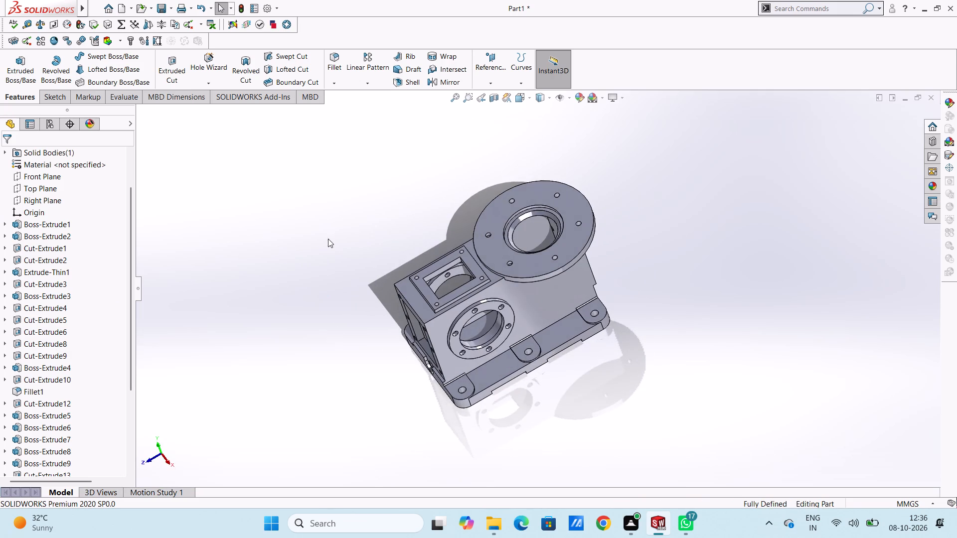
pyautogui.moveTo(329, 330); pyautogui.dragTo(350, 297, button='middle')
pyautogui.scroll(1, 333, 330)
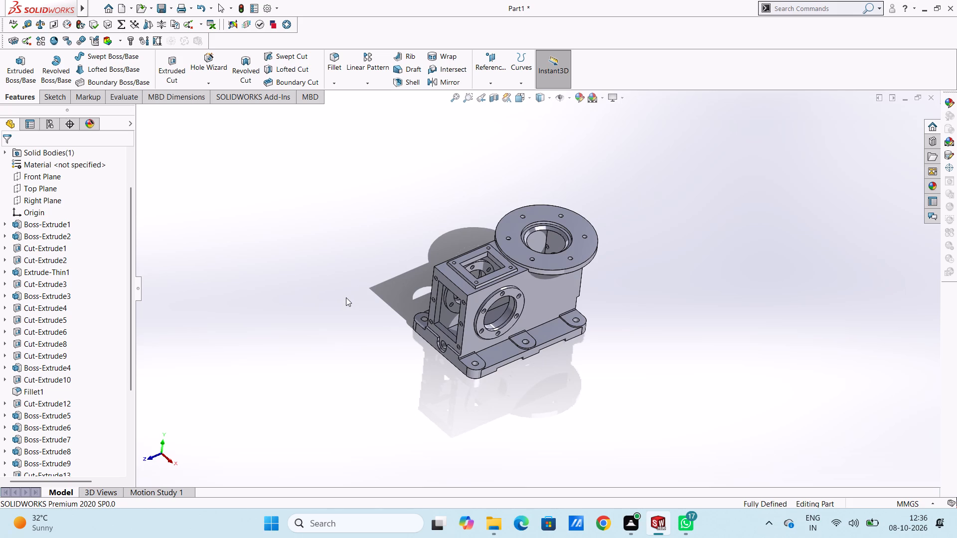
pyautogui.moveTo(346, 297); pyautogui.dragTo(414, 202, button='middle')
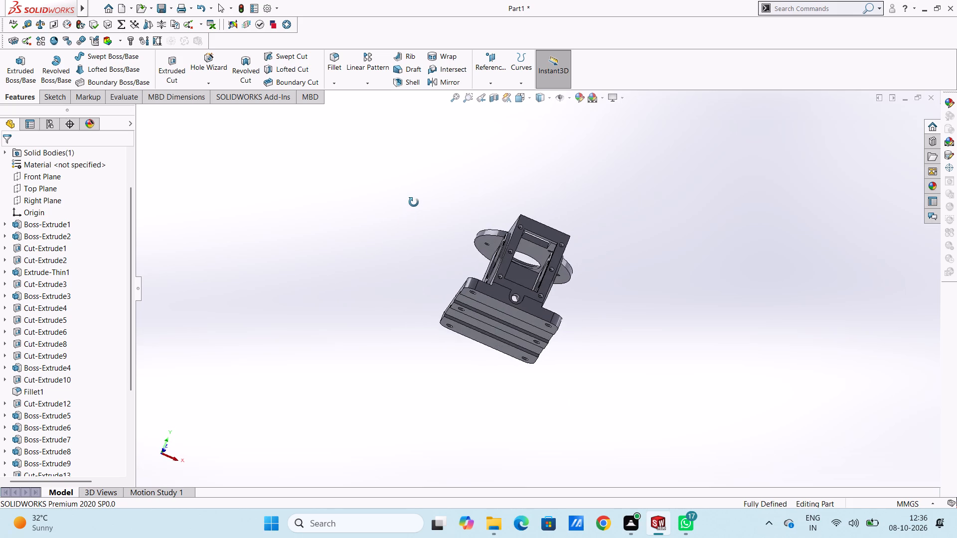
pyautogui.moveTo(414, 202); pyautogui.dragTo(322, 335, button='middle')
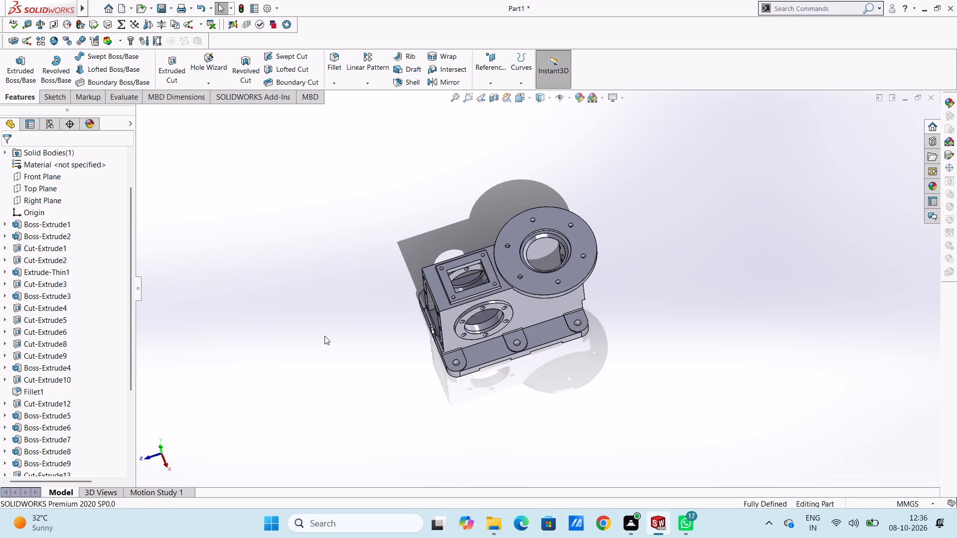
# Sketch a circle of 50 mm radius on the recessed face inside the top flange, concentric with and matching the central opening.
pyautogui.hotkey('ctrl', '5')
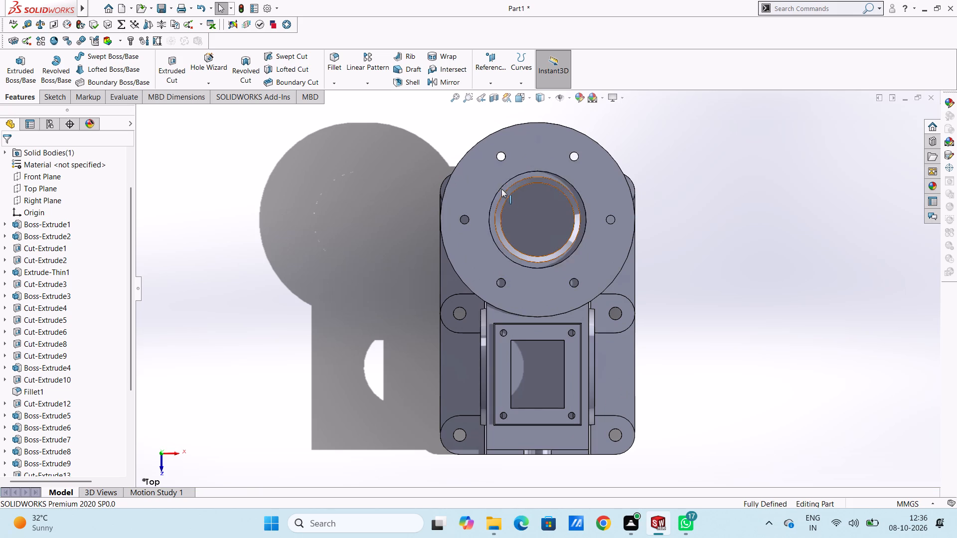
pyautogui.scroll(-4, 574, 190)
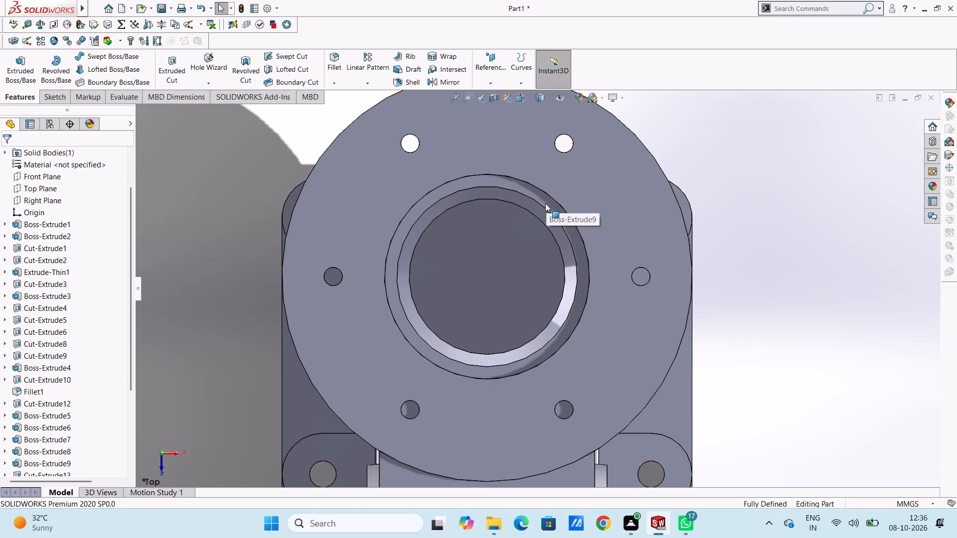
pyautogui.click(418, 209)
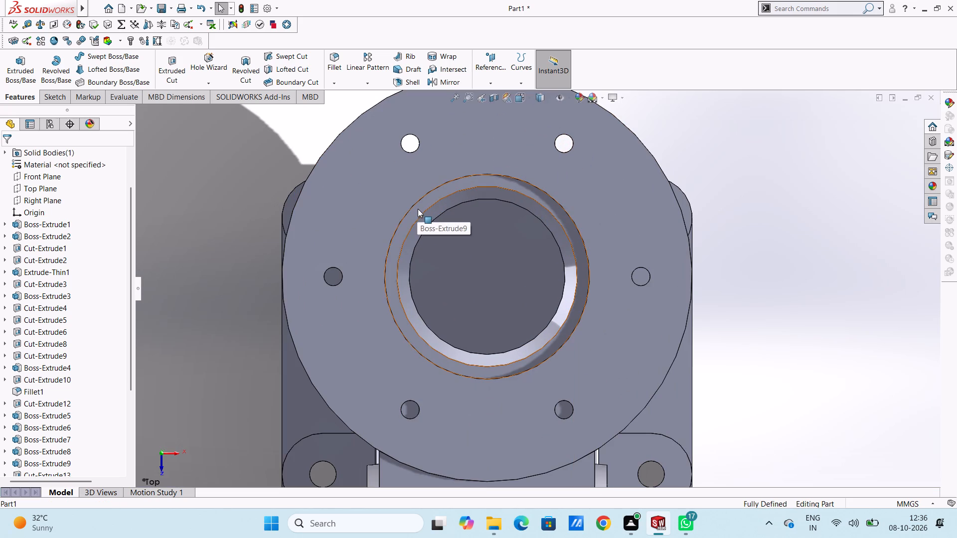
pyautogui.click(461, 180)
pyautogui.click(262, 224)
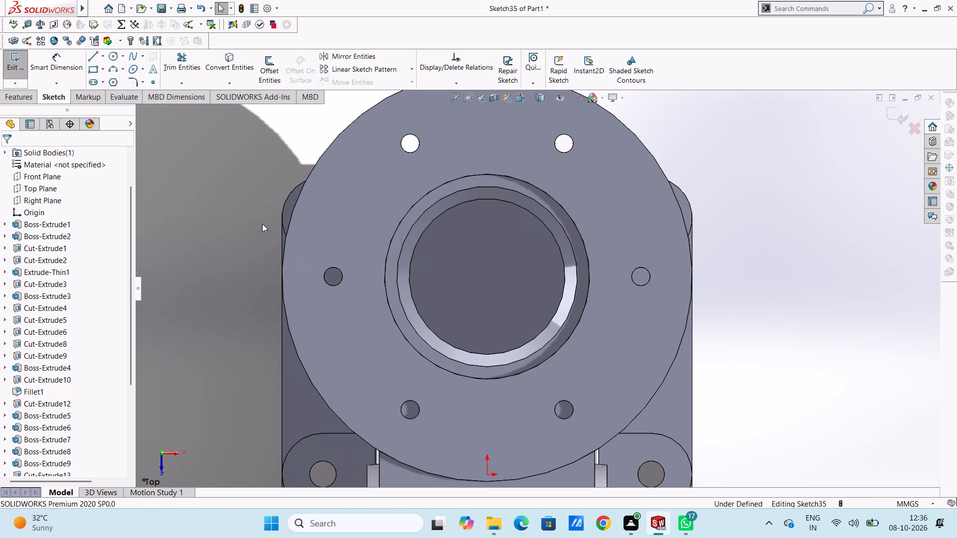
pyautogui.click(112, 54)
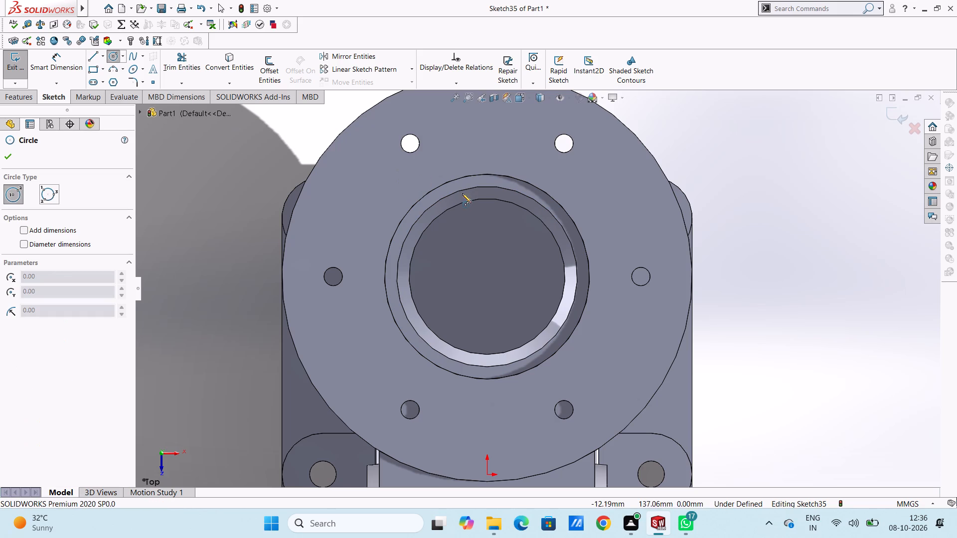
pyautogui.click(486, 275)
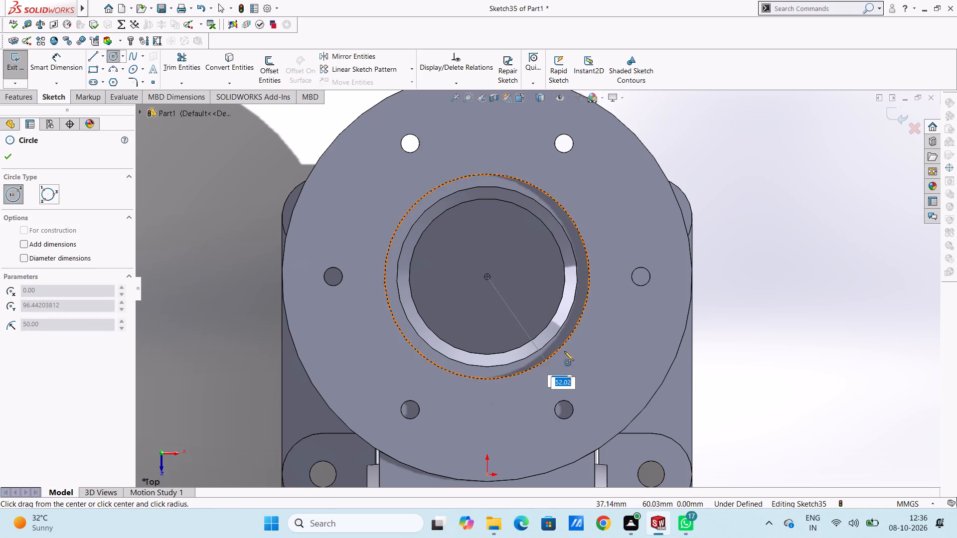
pyautogui.click(562, 348)
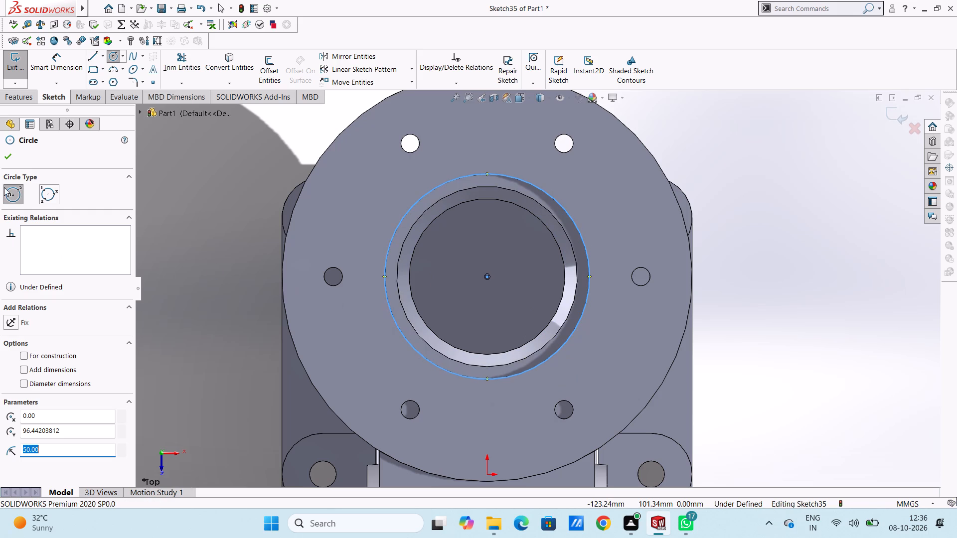
pyautogui.click(11, 155)
pyautogui.click(210, 207)
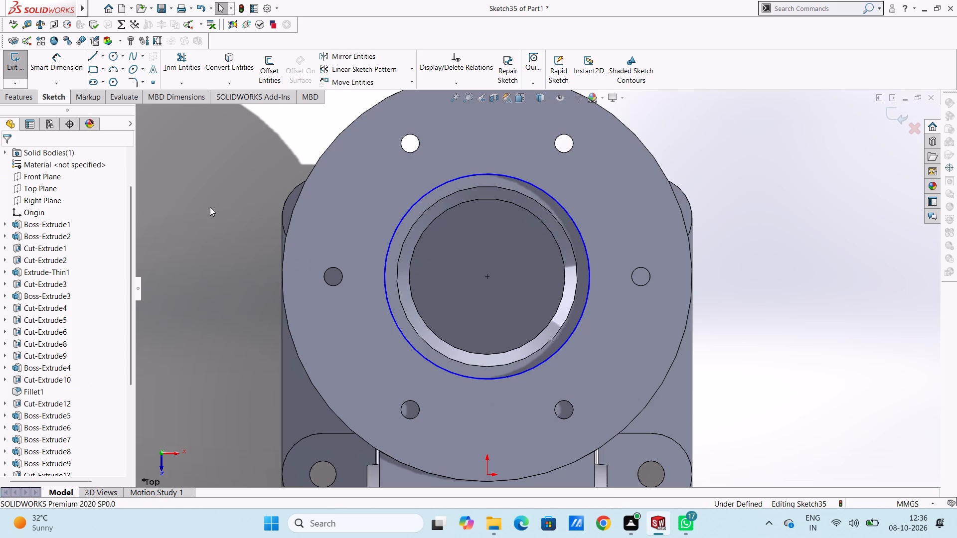
# Dimension the diameter of the circle around the flange's central opening.
pyautogui.scroll(2, 196, 216)
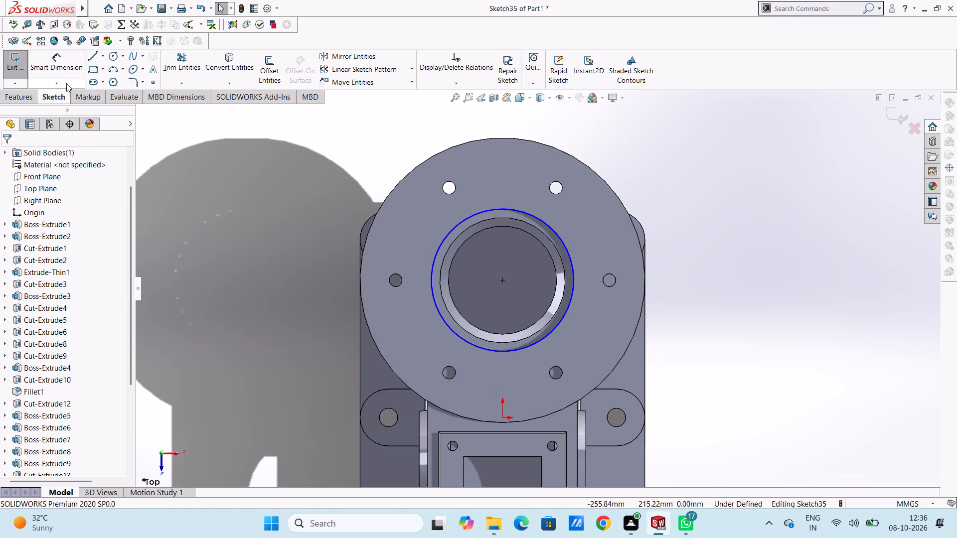
pyautogui.click(70, 63)
pyautogui.moveTo(446, 235); pyautogui.dragTo(439, 233)
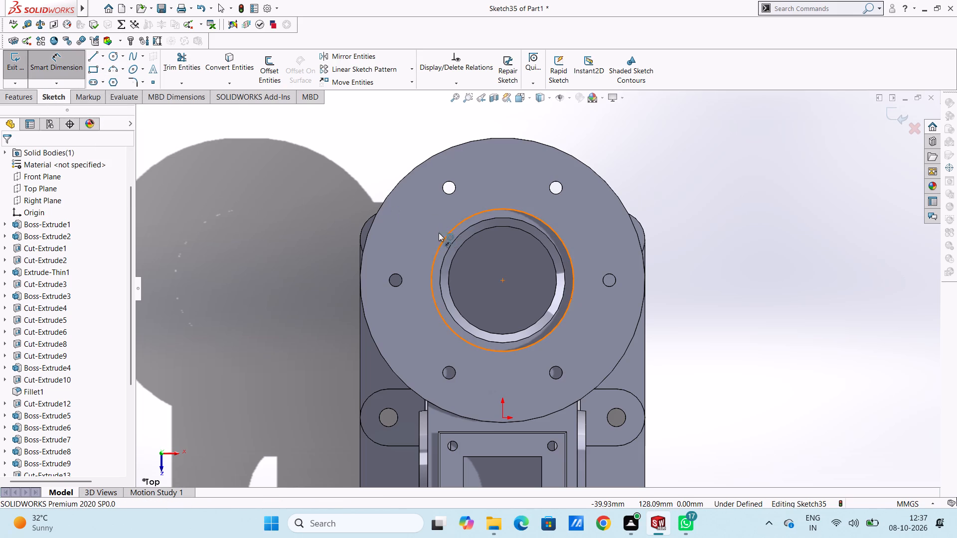
pyautogui.moveTo(439, 233); pyautogui.dragTo(435, 231)
pyautogui.click(306, 178)
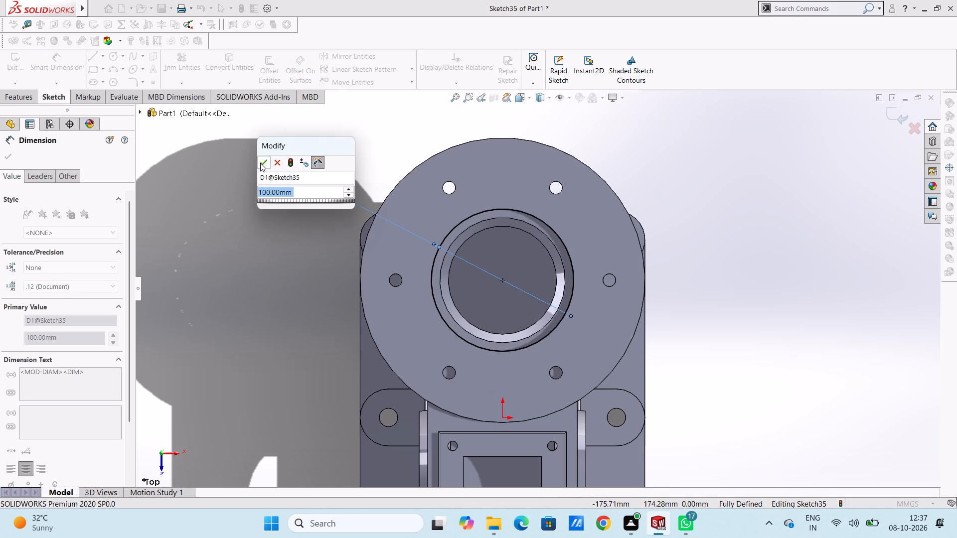
pyautogui.click(260, 163)
pyautogui.click(259, 209)
# Boss-extrude the circle 6 mm as a blind, merged extrusion to fill the recess in the top flange.
pyautogui.scroll(4, 259, 209)
pyautogui.moveTo(331, 255); pyautogui.dragTo(308, 264, button='middle')
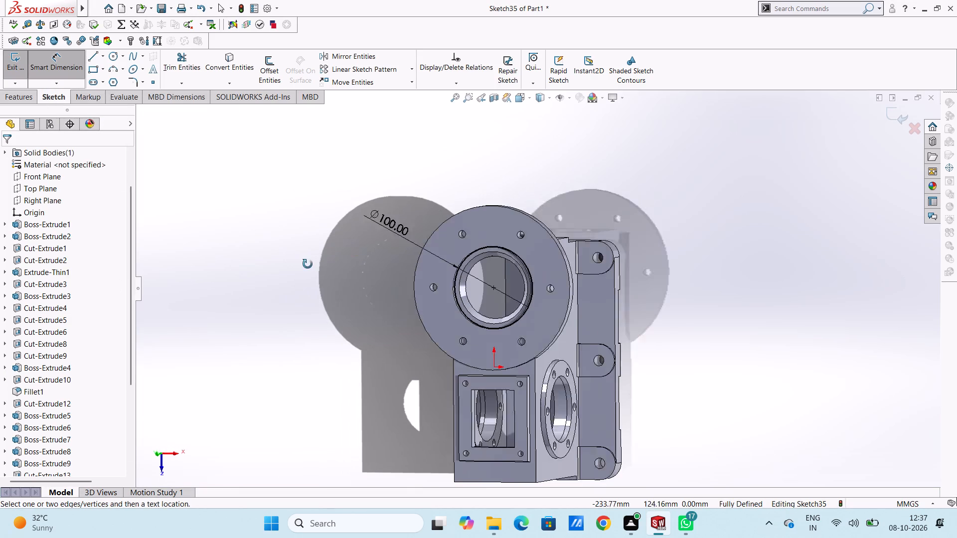
pyautogui.moveTo(308, 264); pyautogui.dragTo(301, 266, button='middle')
pyautogui.scroll(1, 301, 266)
pyautogui.moveTo(373, 260); pyautogui.dragTo(372, 260, button='middle')
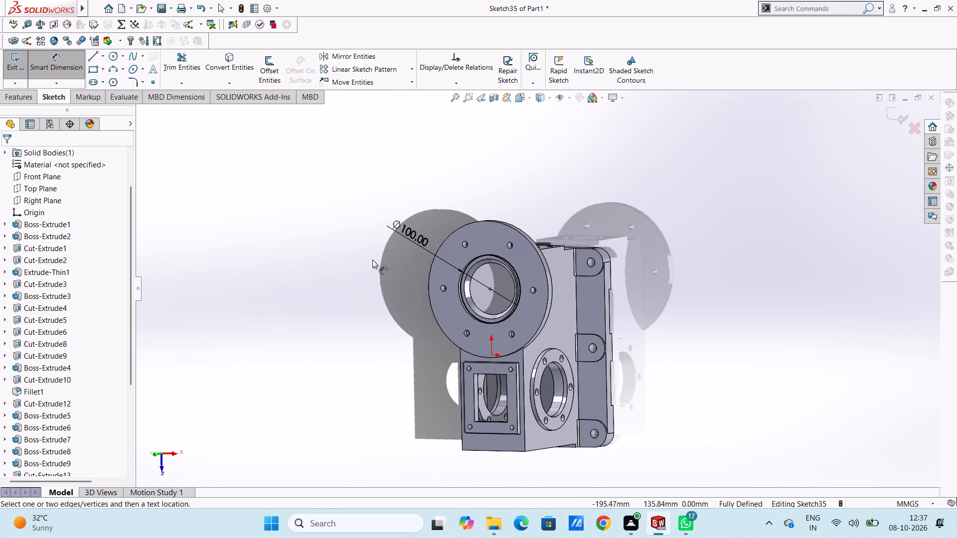
pyautogui.moveTo(372, 260); pyautogui.dragTo(352, 260, button='middle')
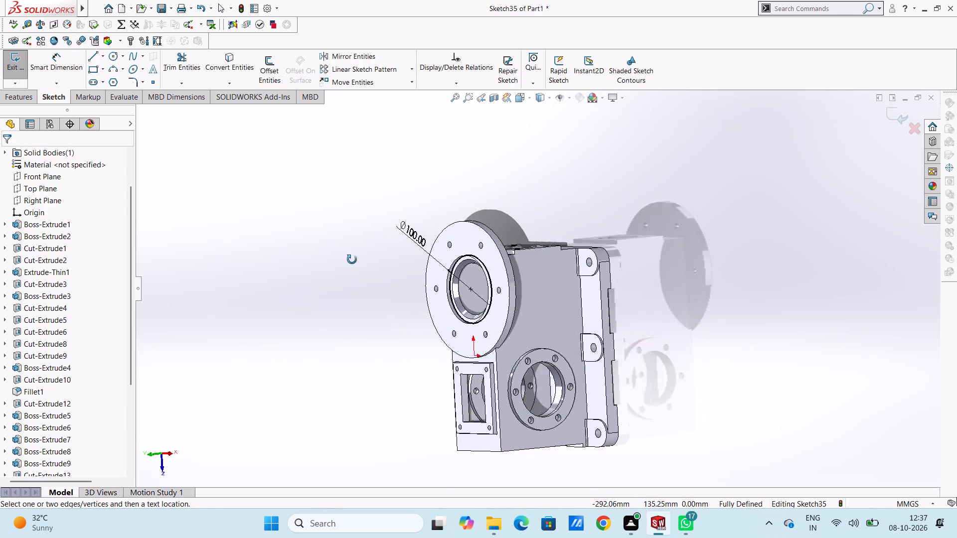
pyautogui.moveTo(352, 260); pyautogui.dragTo(363, 260, button='middle')
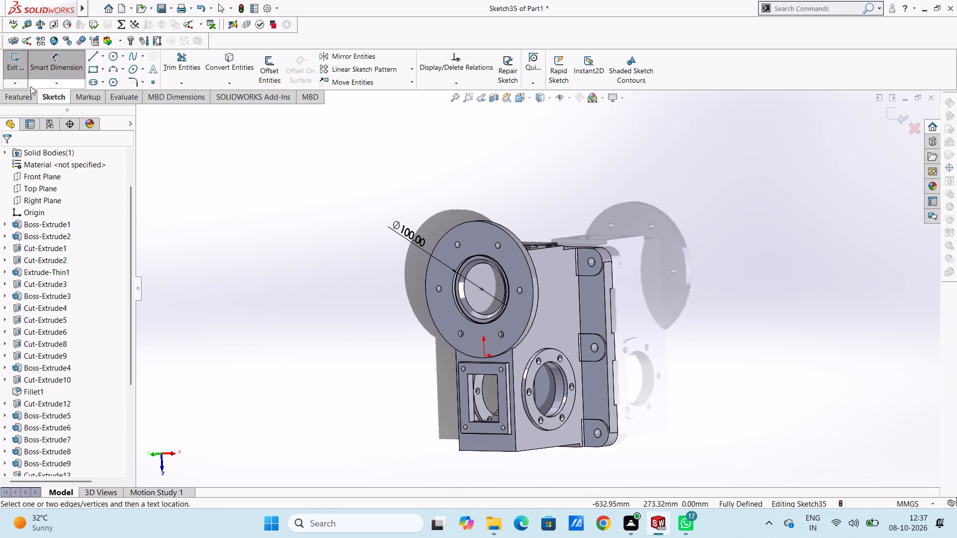
pyautogui.click(29, 95)
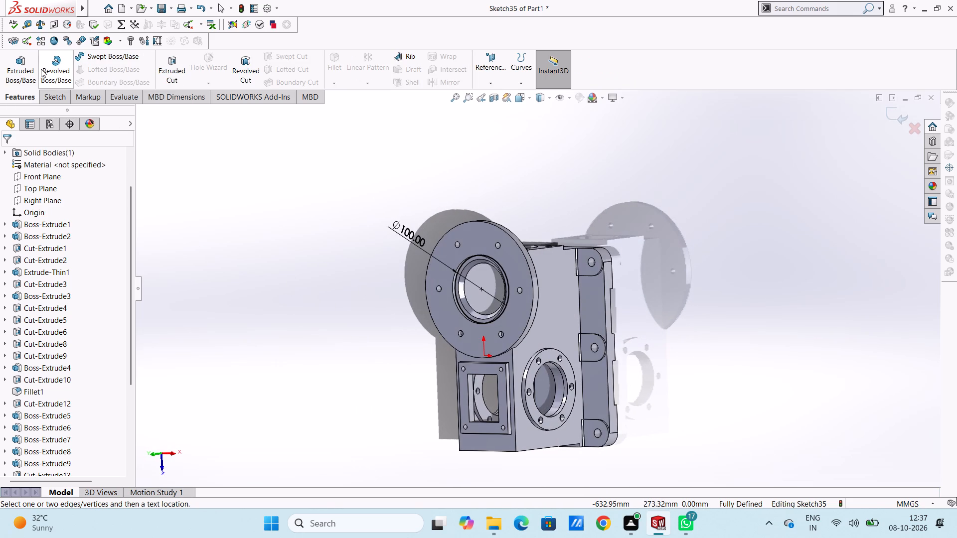
pyautogui.click(28, 67)
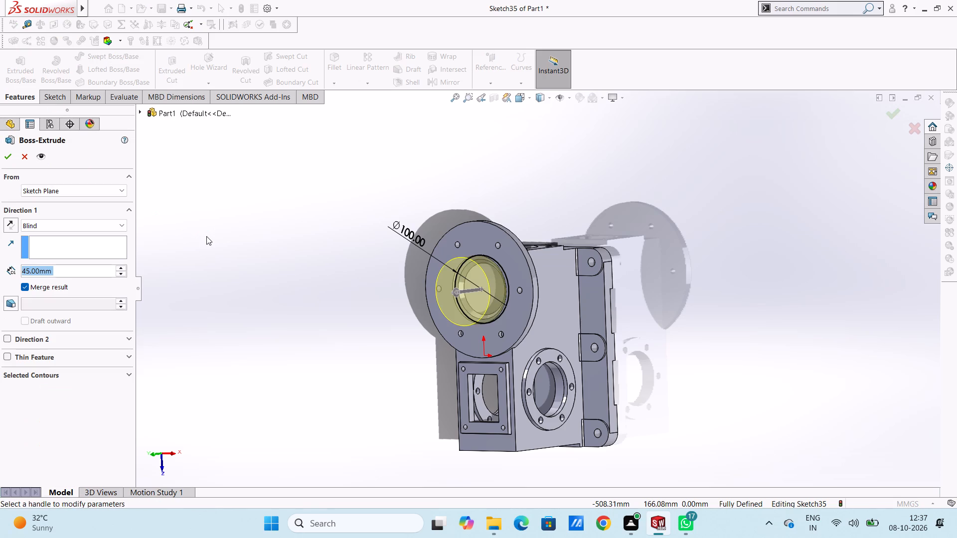
pyautogui.press('6')
pyautogui.press('Return')
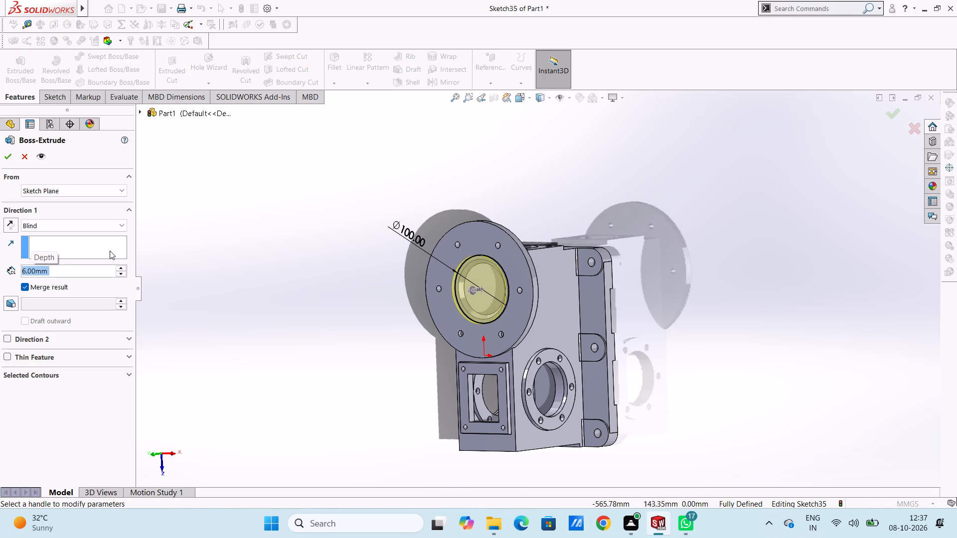
pyautogui.click(6, 156)
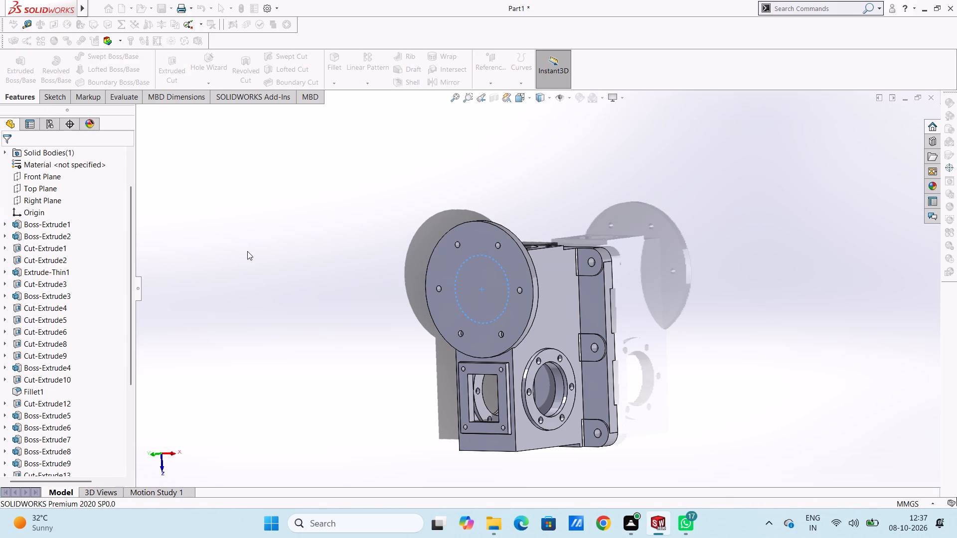
pyautogui.click(247, 251)
# Sketch a circle of 45 mm radius on the flange's top face, centred on the flange.
pyautogui.moveTo(314, 278); pyautogui.dragTo(354, 286, button='middle')
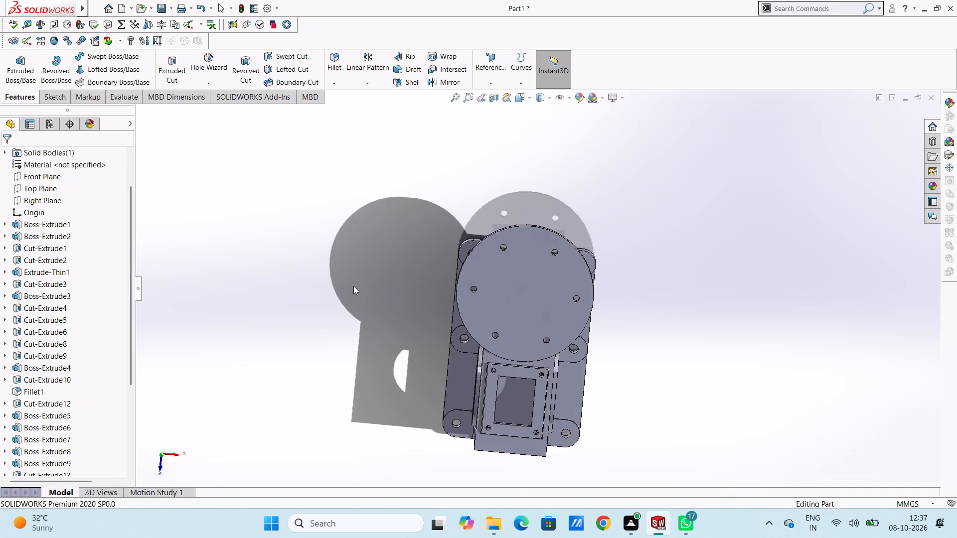
pyautogui.hotkey('ctrl', '5')
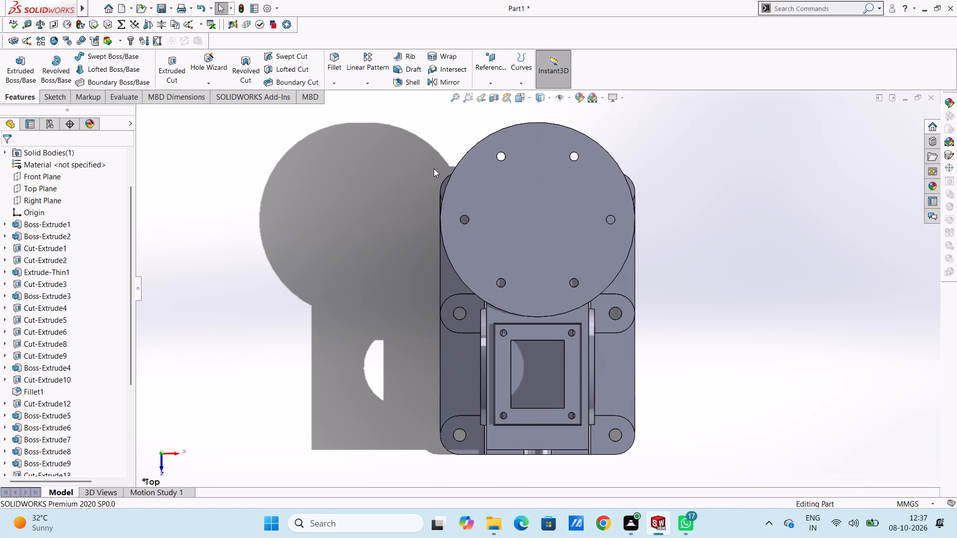
pyautogui.click(534, 219)
pyautogui.moveTo(574, 192); pyautogui.dragTo(570, 192)
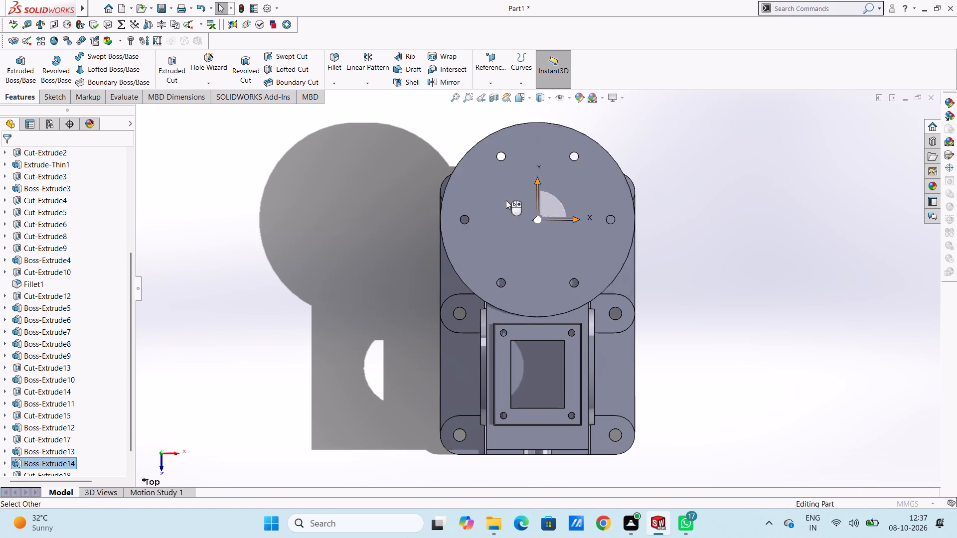
pyautogui.click(338, 221)
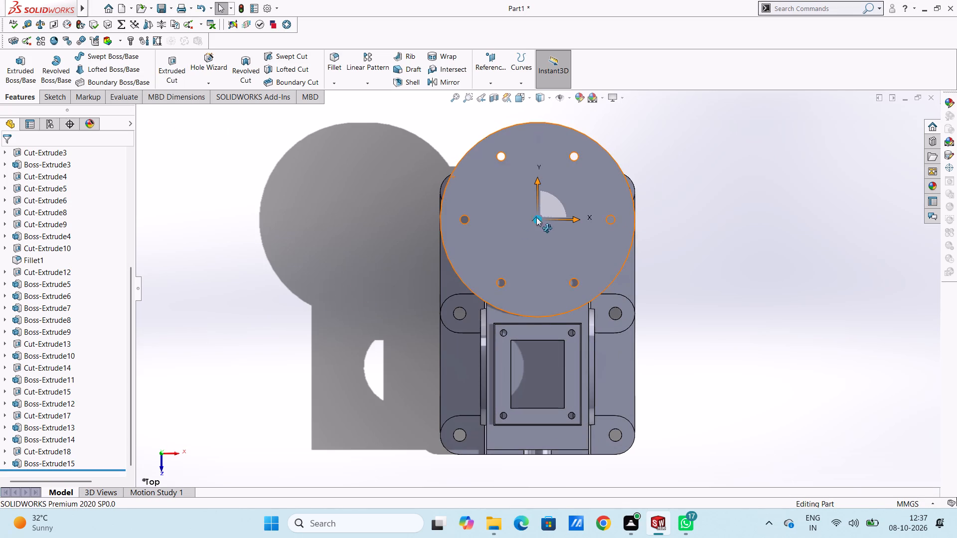
pyautogui.click(506, 228)
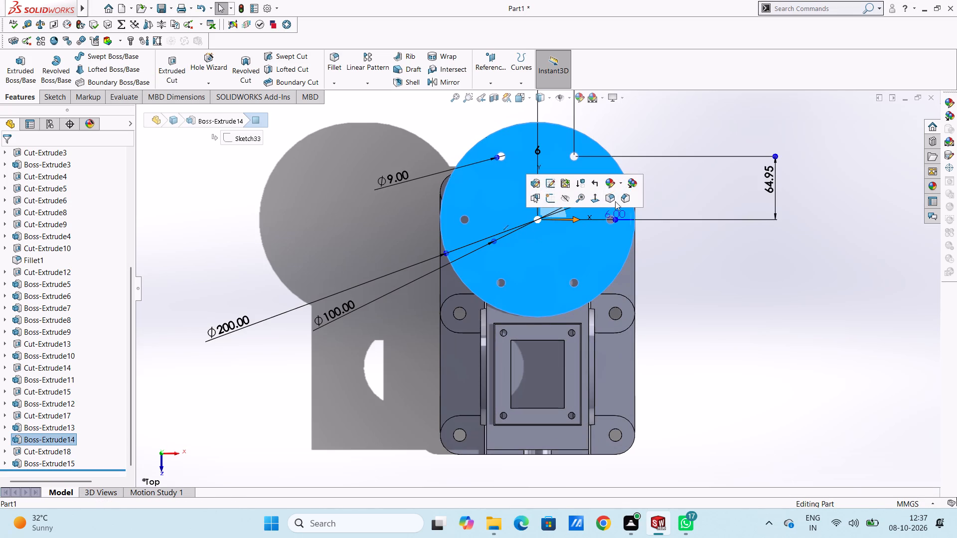
pyautogui.click(548, 198)
pyautogui.click(284, 238)
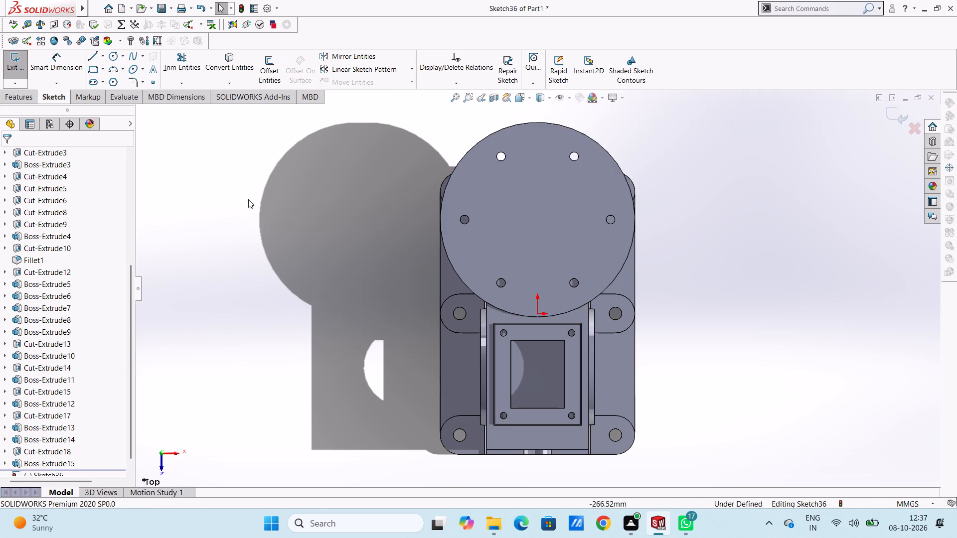
pyautogui.click(112, 60)
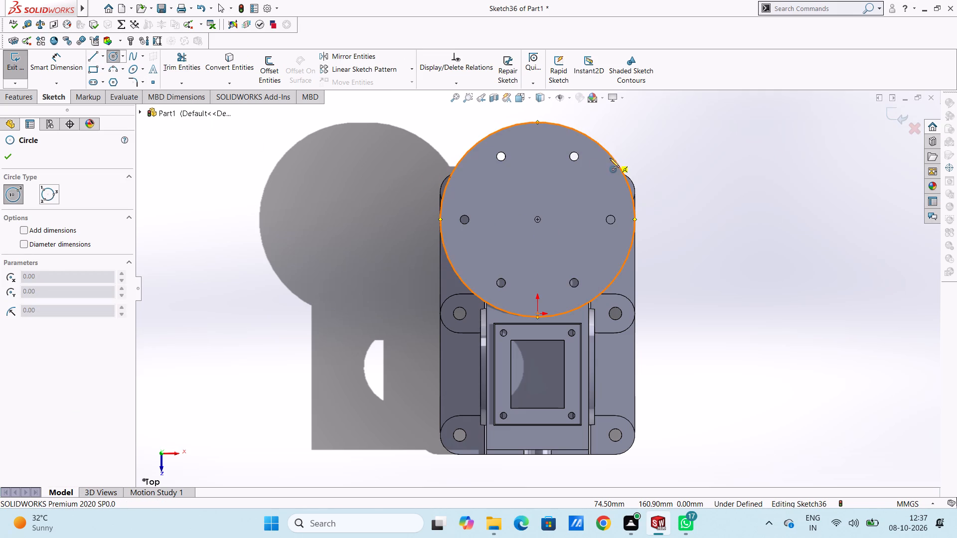
pyautogui.click(537, 219)
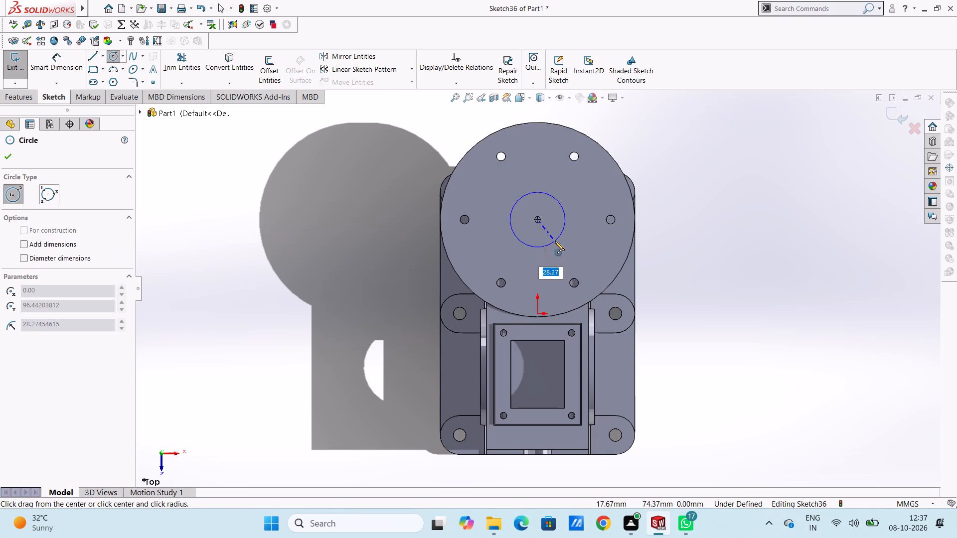
pyautogui.write('45')
pyautogui.press('Return')
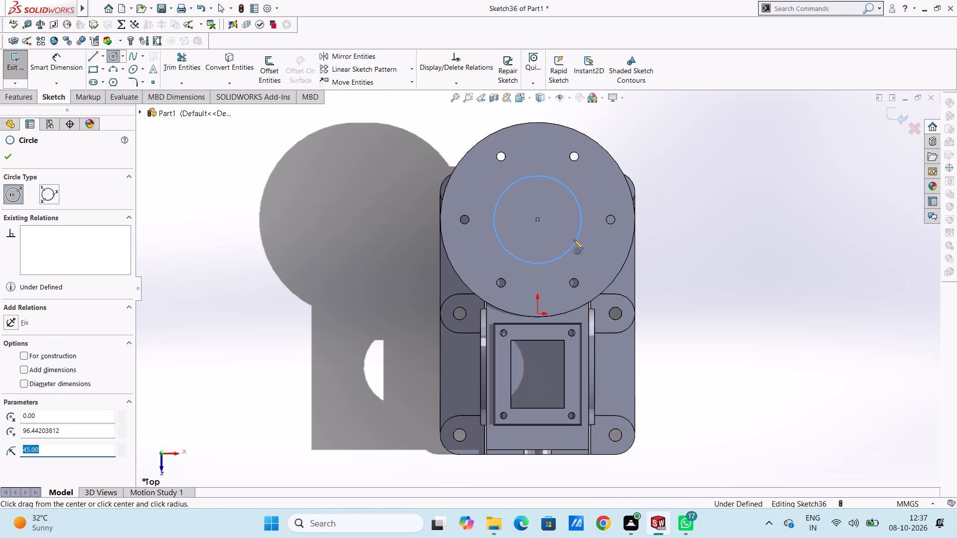
pyautogui.click(11, 158)
# Dimension the diameter of the central circle on the flange's top face.
pyautogui.click(63, 62)
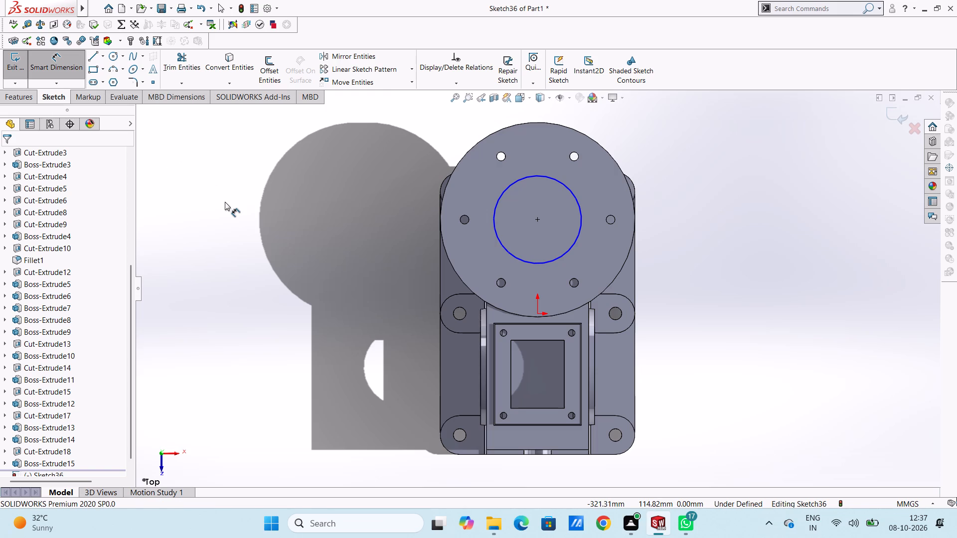
pyautogui.click(503, 250)
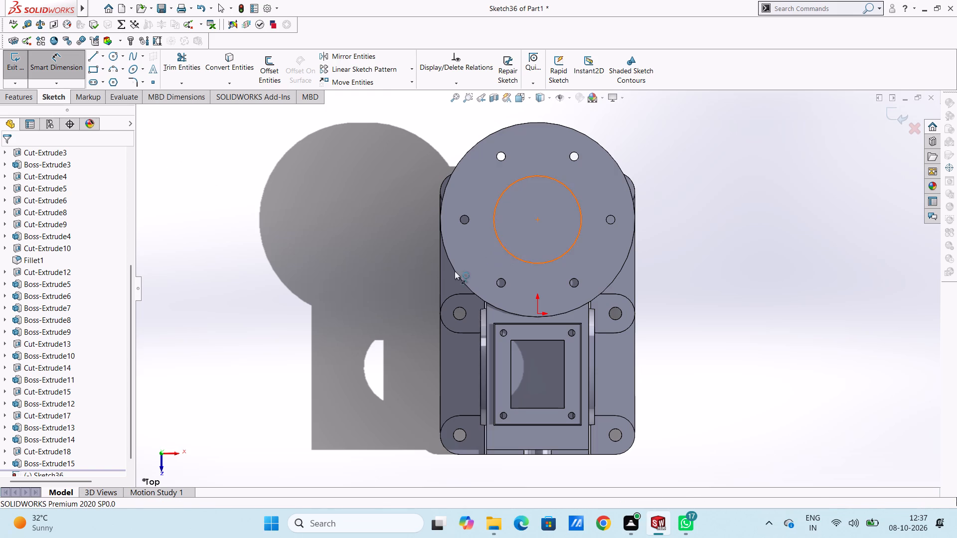
pyautogui.click(276, 347)
pyautogui.click(234, 329)
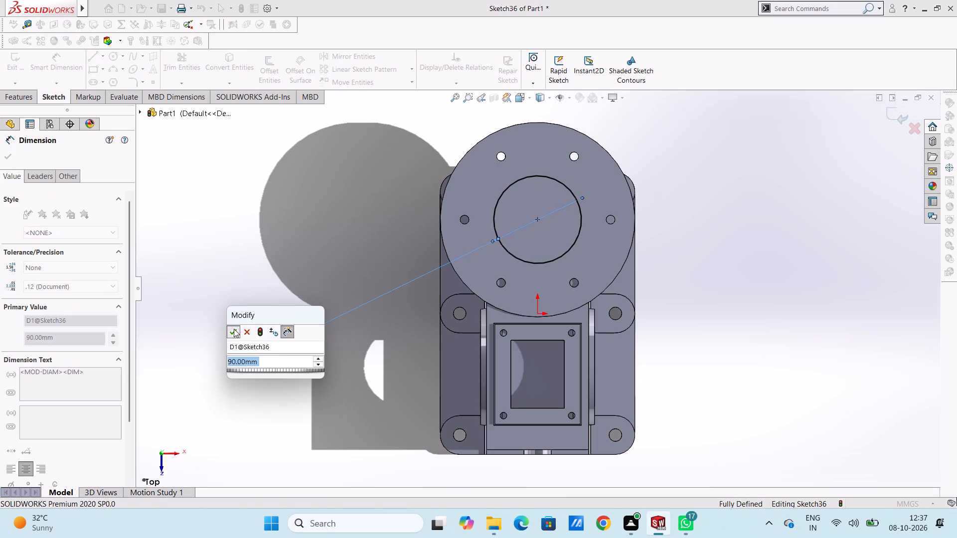
pyautogui.click(251, 295)
# Examine the flange circle and the housing from the side, below and above.
pyautogui.moveTo(398, 335); pyautogui.dragTo(354, 335, button='middle')
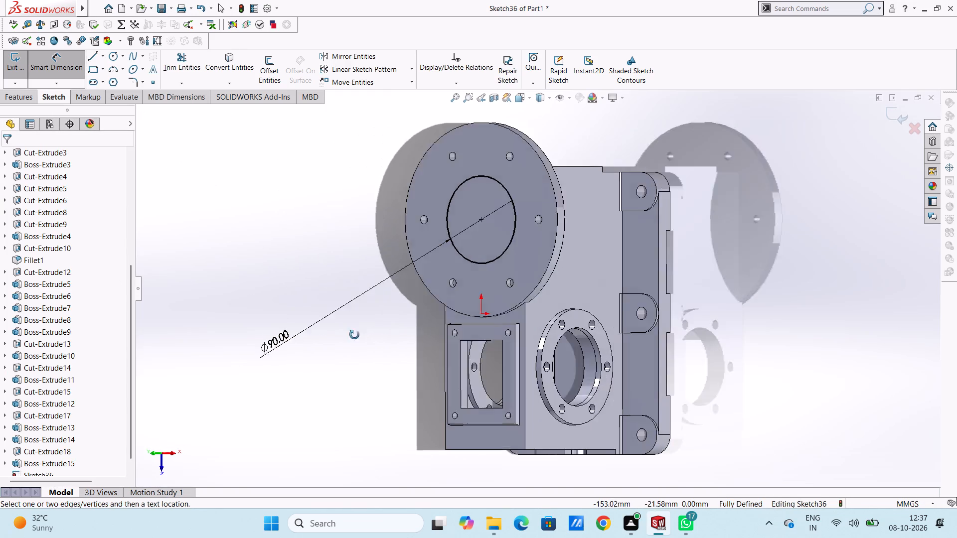
pyautogui.moveTo(354, 335); pyautogui.dragTo(375, 234, button='middle')
pyautogui.moveTo(317, 412); pyautogui.dragTo(323, 396, button='middle')
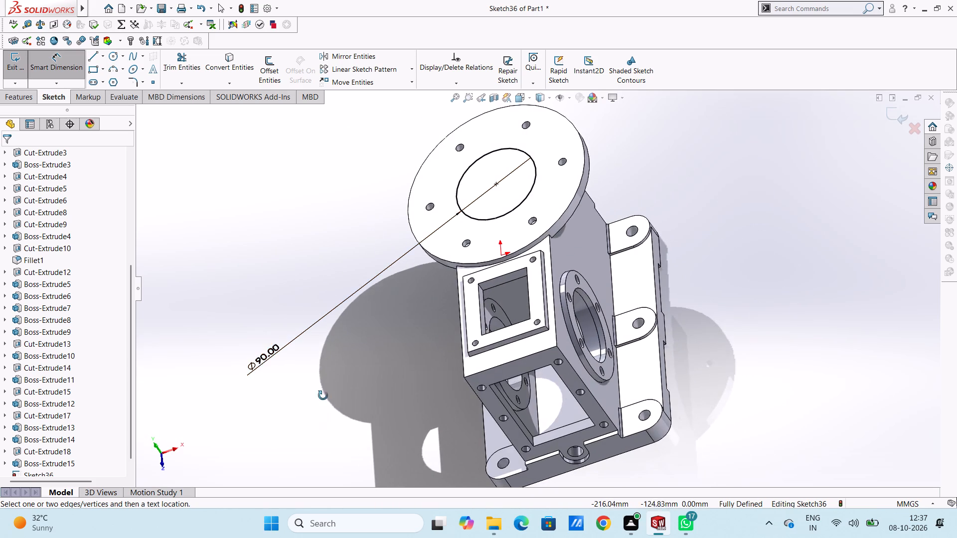
pyautogui.moveTo(323, 396); pyautogui.dragTo(306, 266, button='middle')
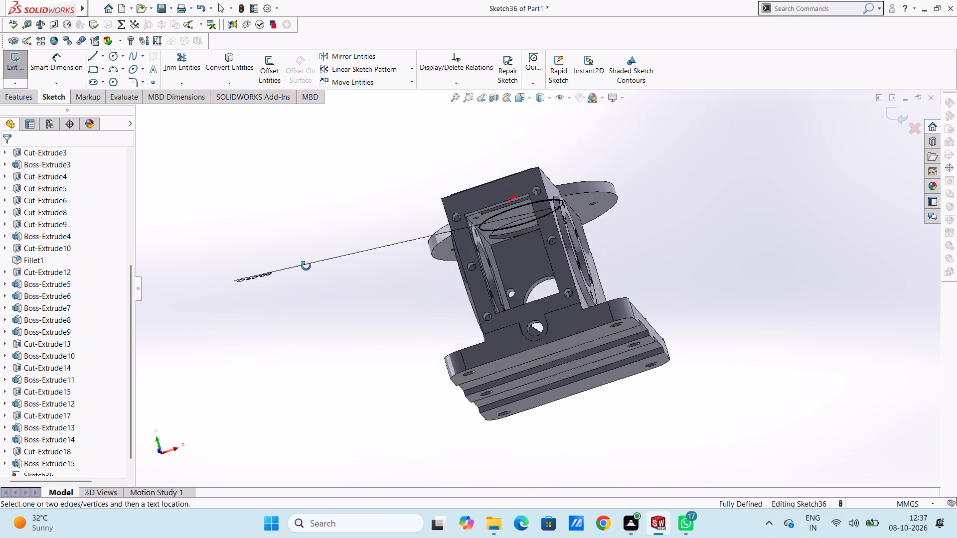
pyautogui.moveTo(306, 266); pyautogui.dragTo(285, 354, button='middle')
pyautogui.moveTo(298, 239); pyautogui.dragTo(292, 329, button='middle')
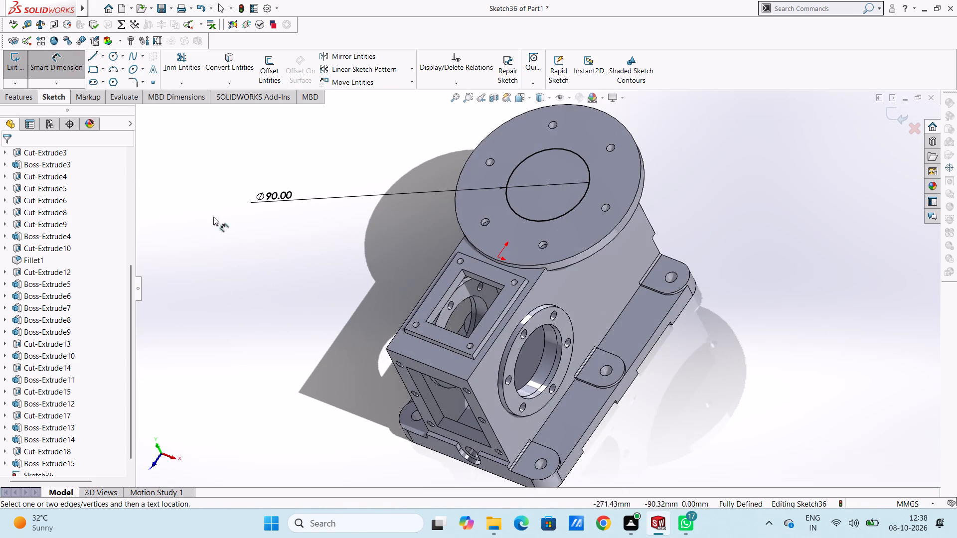
# Cut-extrude the 90 mm circle into the top flange as a blind cut 45 mm deep with a 45° draft.
pyautogui.click(59, 66)
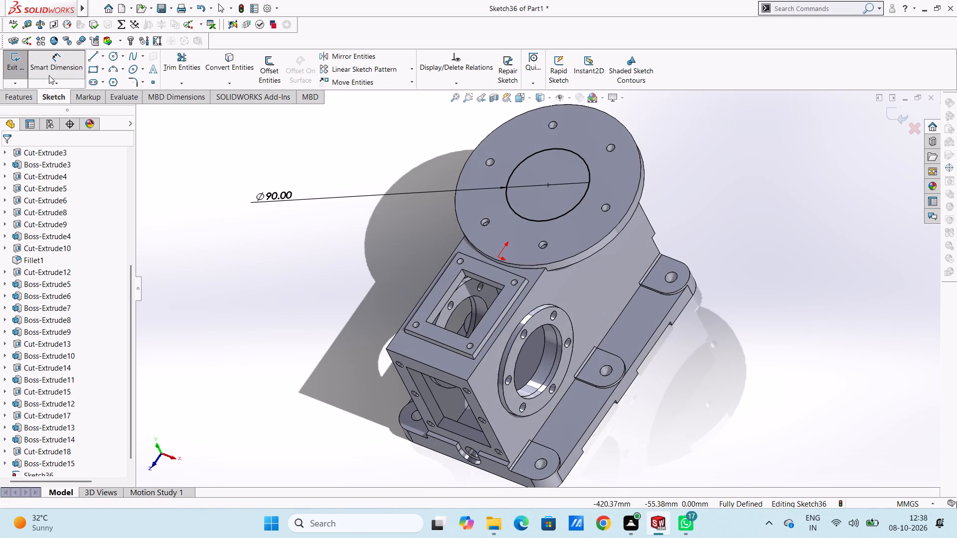
pyautogui.click(24, 99)
pyautogui.click(170, 66)
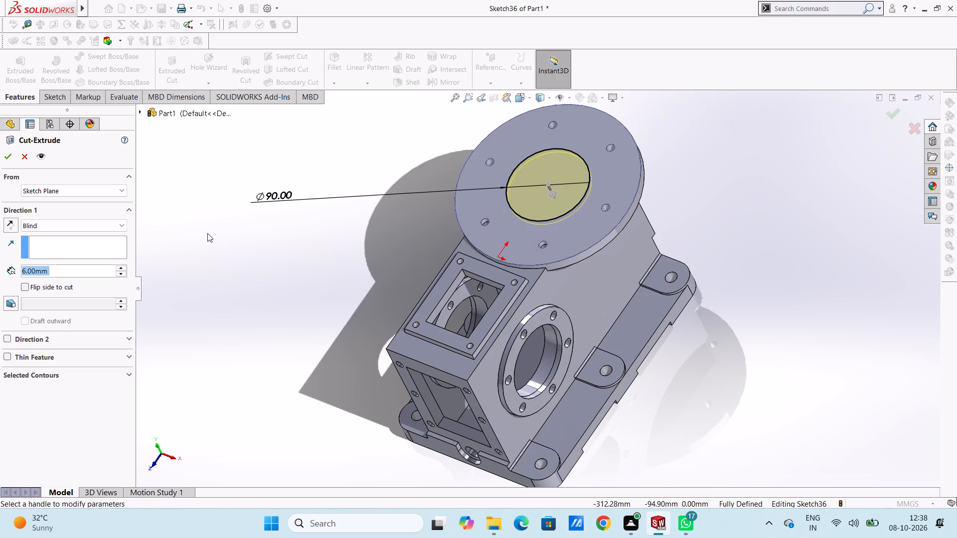
pyautogui.write('45')
pyautogui.press('Return')
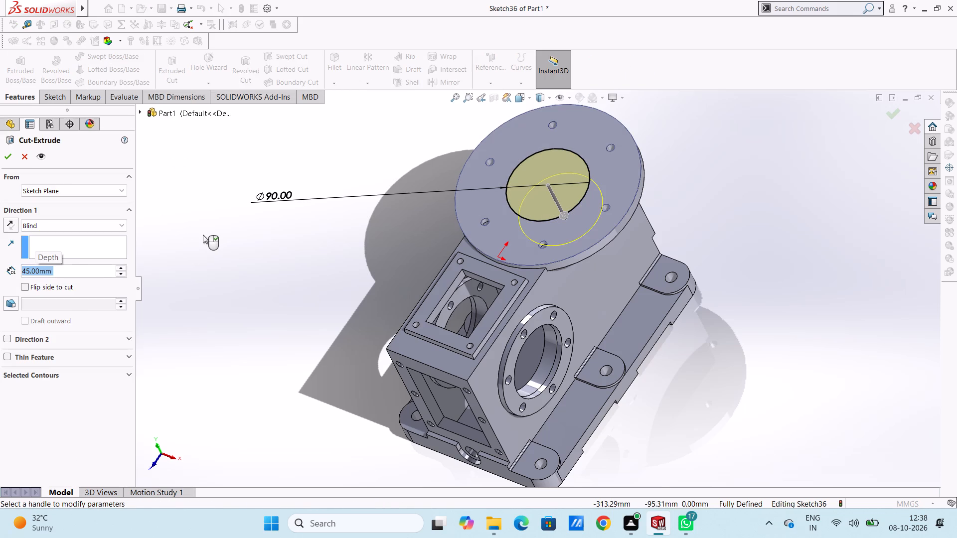
pyautogui.click(13, 303)
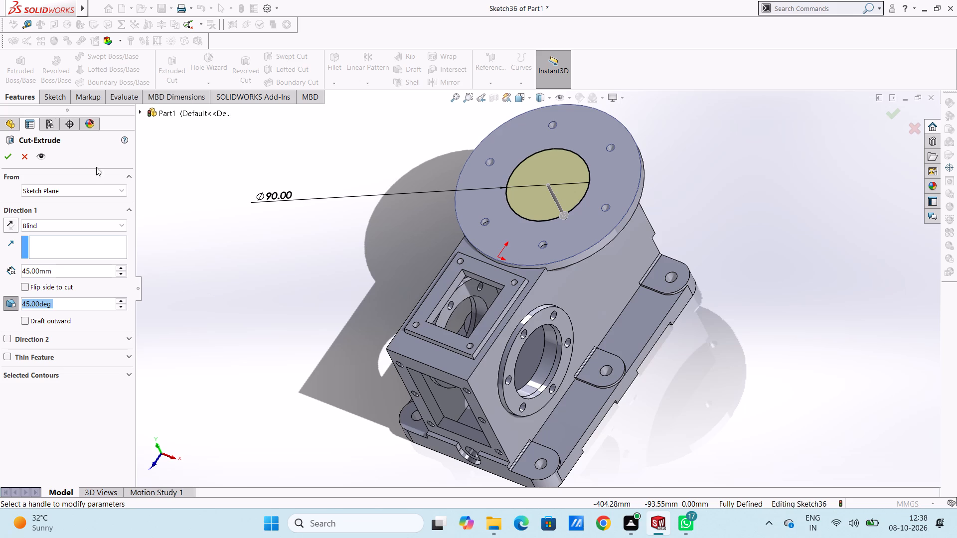
pyautogui.click(4, 157)
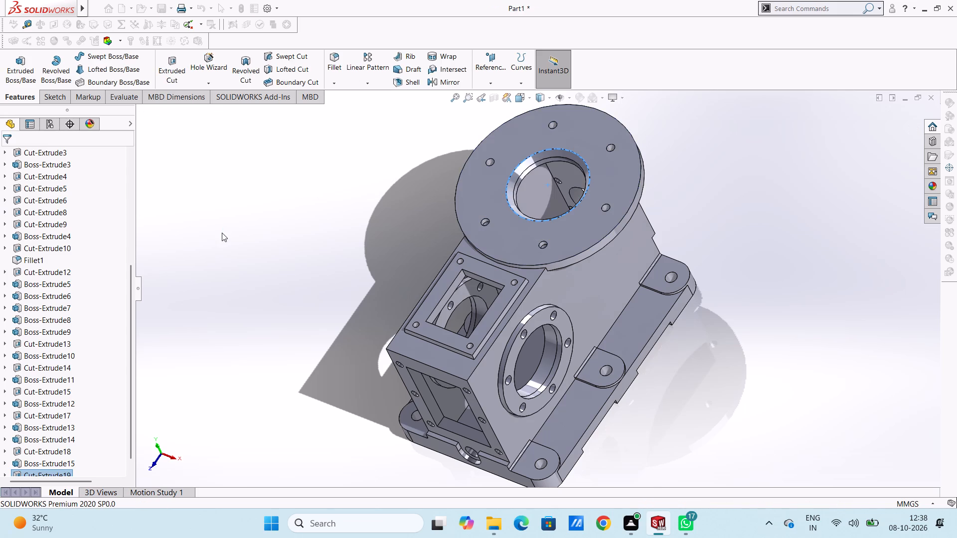
pyautogui.click(222, 233)
# Sketch a circle of 45 mm radius on the flange's top face, concentric with the flange and matching the opening's outer edge.
pyautogui.moveTo(318, 235); pyautogui.dragTo(352, 300, button='middle')
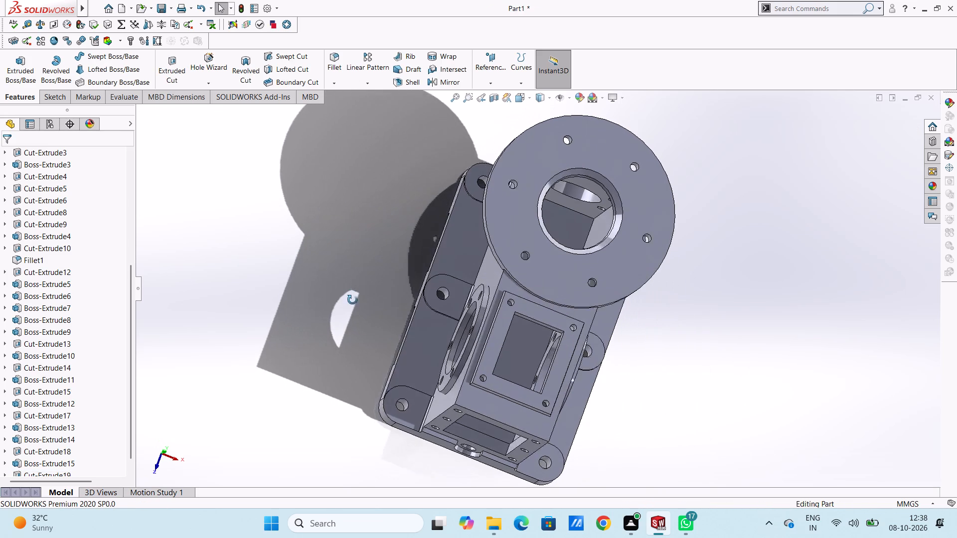
pyautogui.moveTo(352, 300); pyautogui.dragTo(356, 311, button='middle')
pyautogui.hotkey('ctrl', '5')
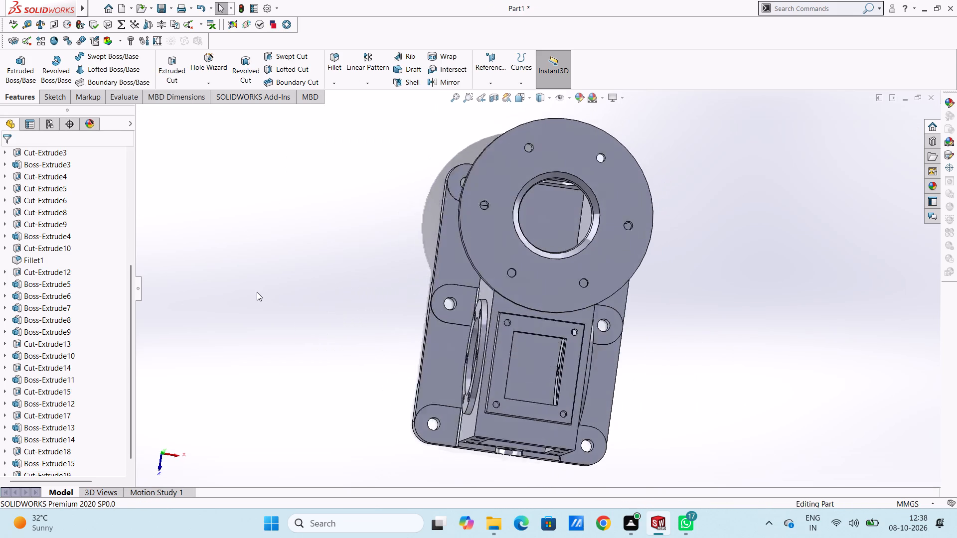
pyautogui.scroll(-6, 591, 188)
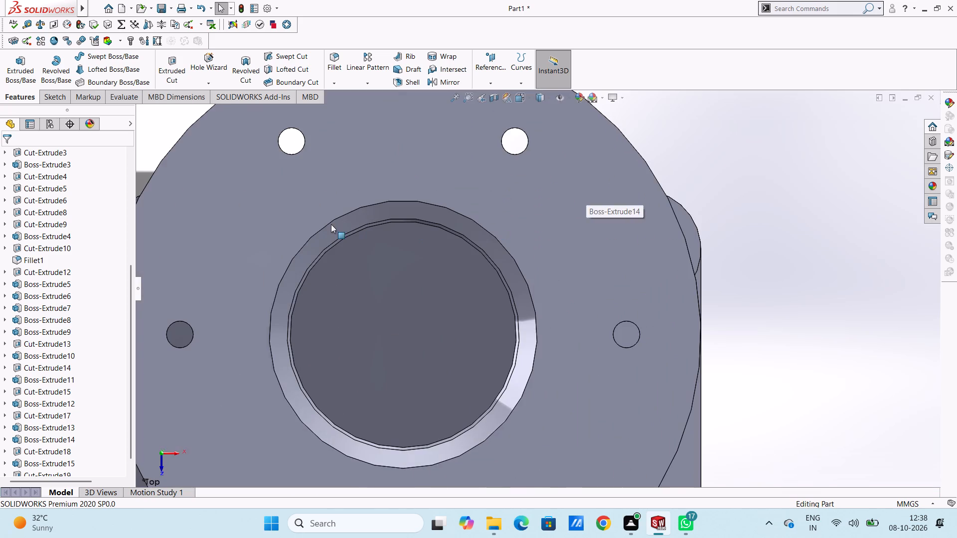
pyautogui.scroll(4, 340, 219)
pyautogui.click(462, 232)
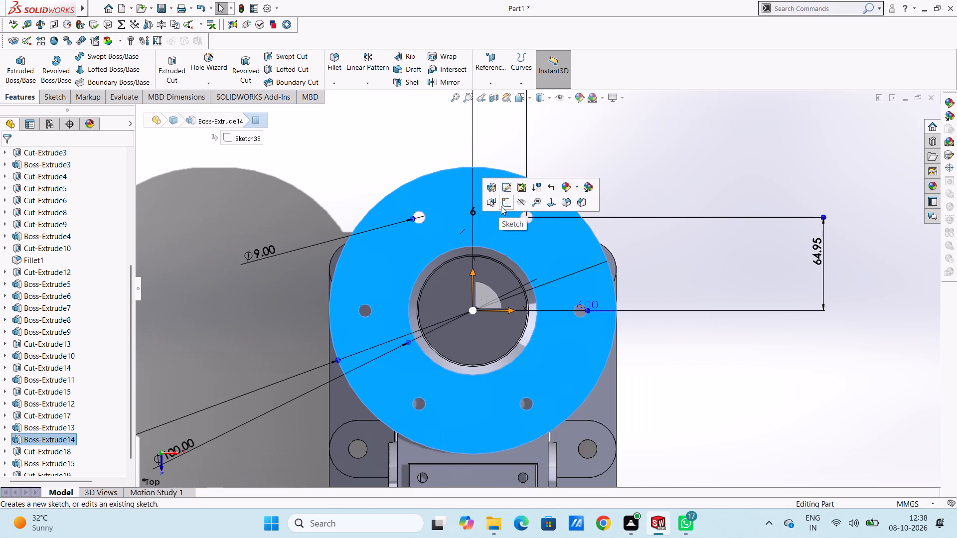
pyautogui.click(501, 206)
pyautogui.click(325, 202)
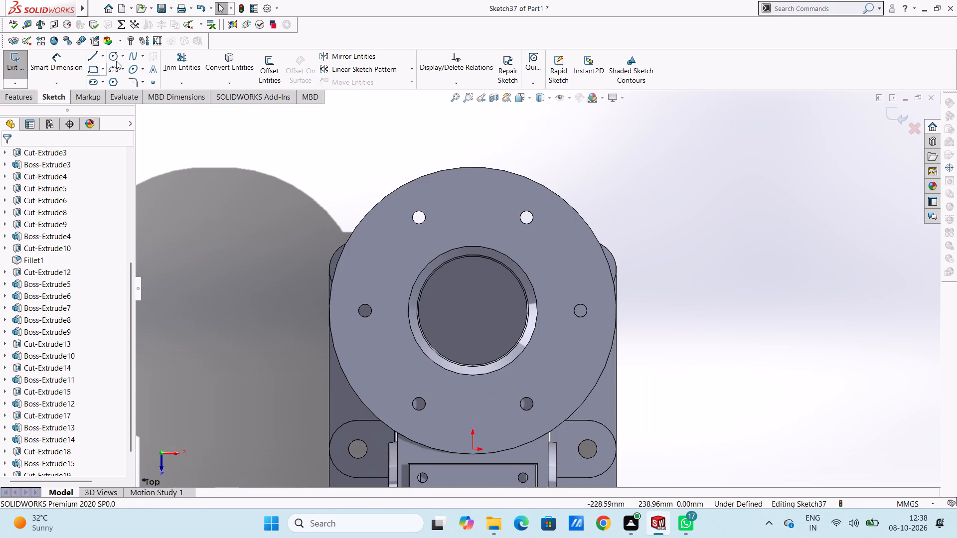
pyautogui.click(115, 59)
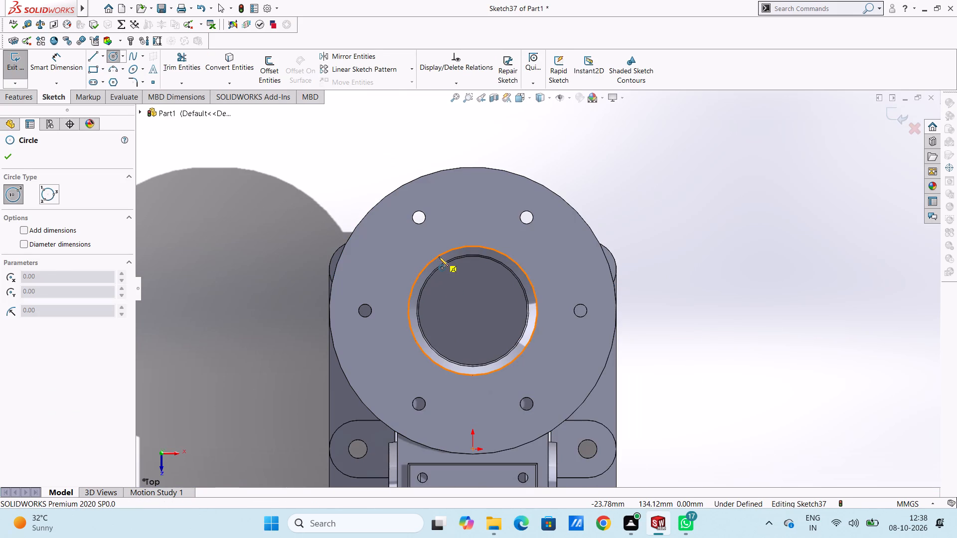
pyautogui.click(473, 311)
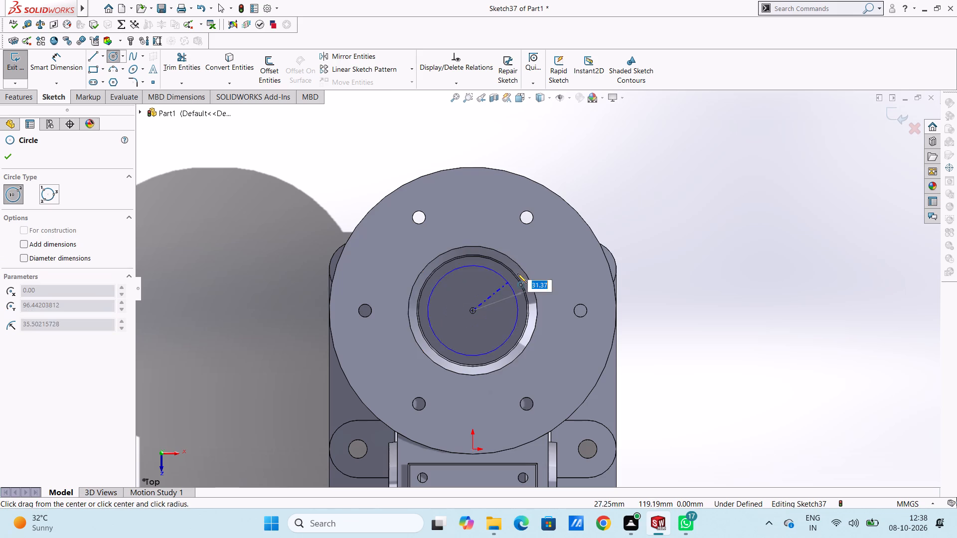
pyautogui.click(521, 269)
pyautogui.press('Escape')
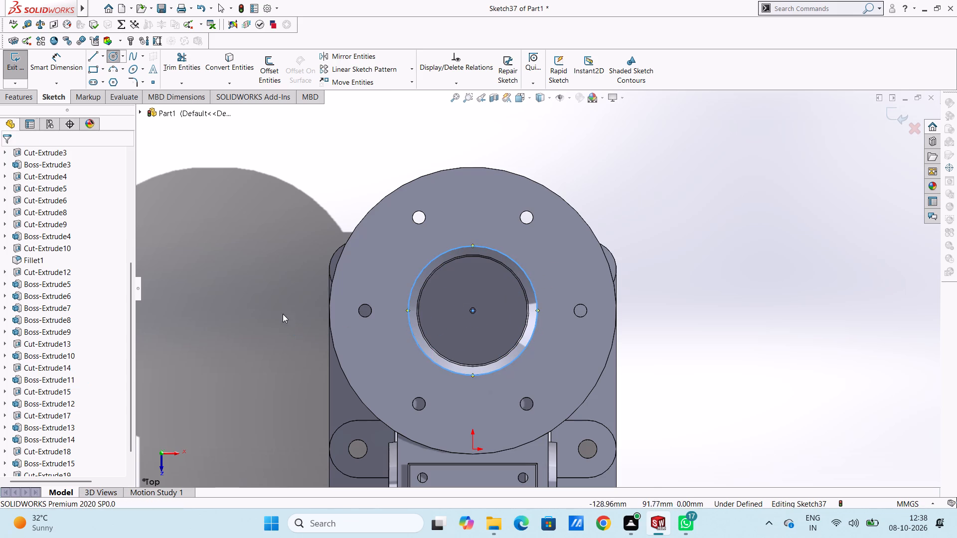
pyautogui.press('Escape')
# Dimension the diameter of the circle around the flange opening.
pyautogui.click(72, 61)
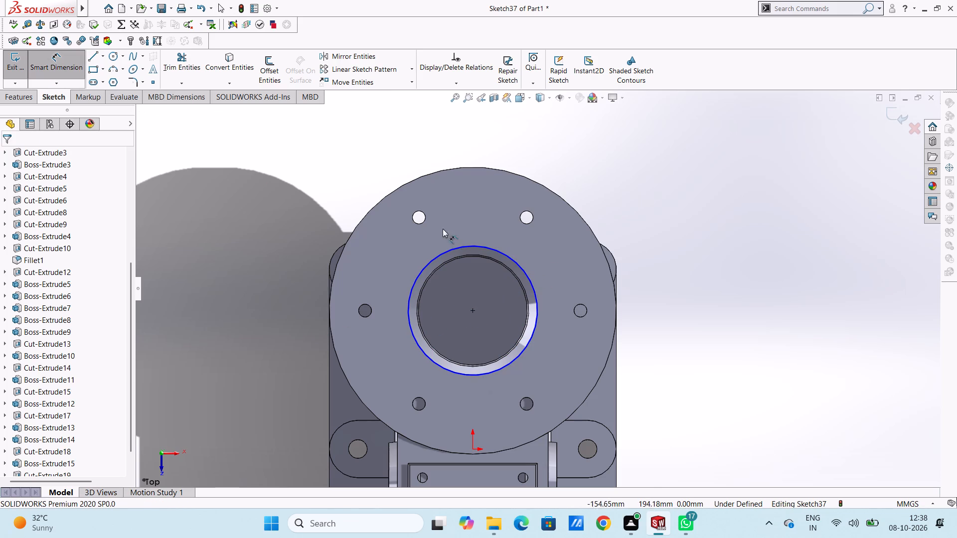
pyautogui.click(532, 282)
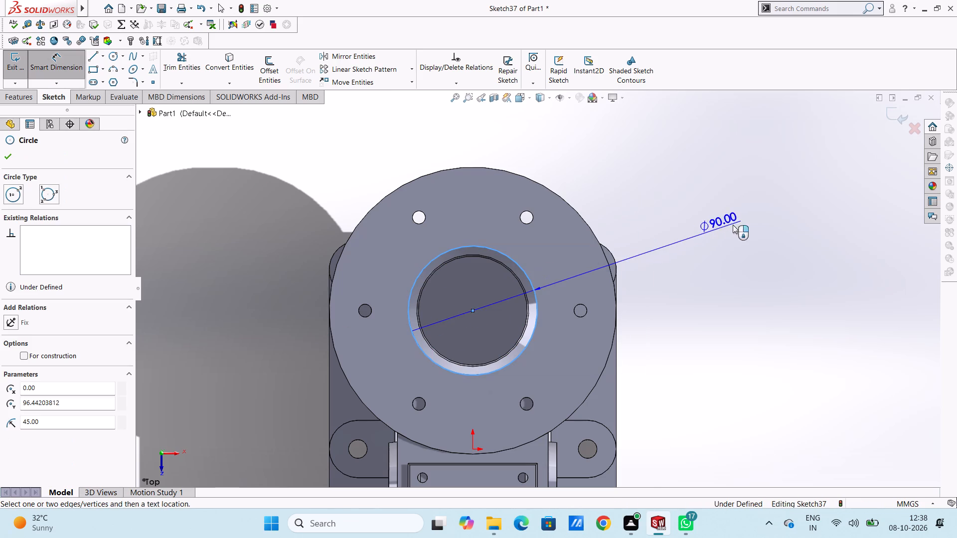
pyautogui.click(775, 213)
pyautogui.click(732, 195)
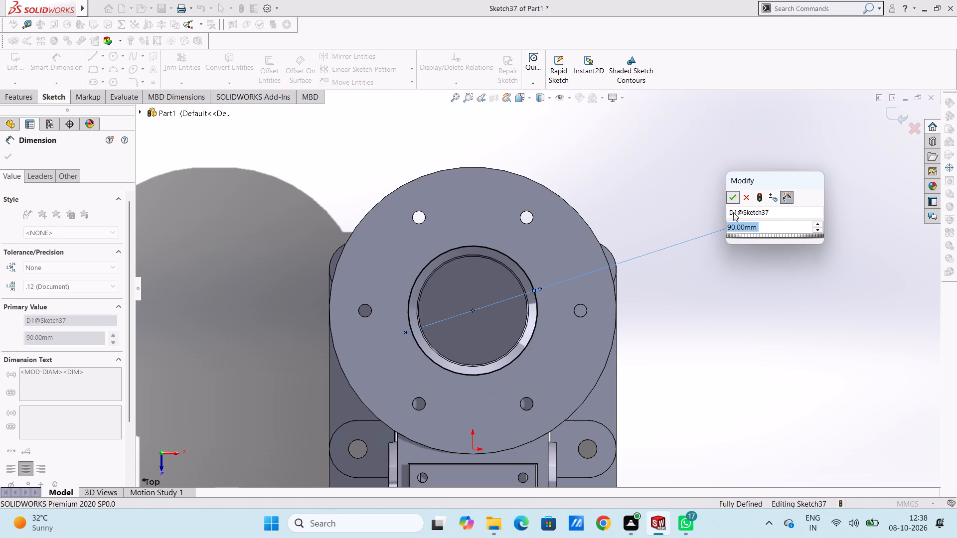
pyautogui.click(732, 269)
# Boss-extrude the circle 45 mm down into the housing as a blind, merged extrusion with a 30° draft.
pyautogui.moveTo(675, 302); pyautogui.dragTo(657, 250, button='middle')
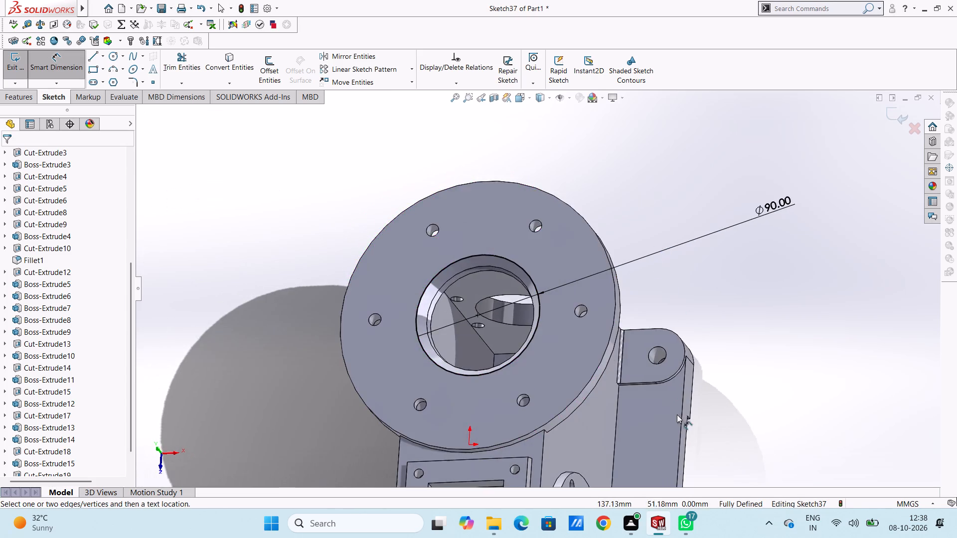
pyautogui.scroll(3, 677, 412)
pyautogui.moveTo(708, 391); pyautogui.dragTo(682, 387, button='middle')
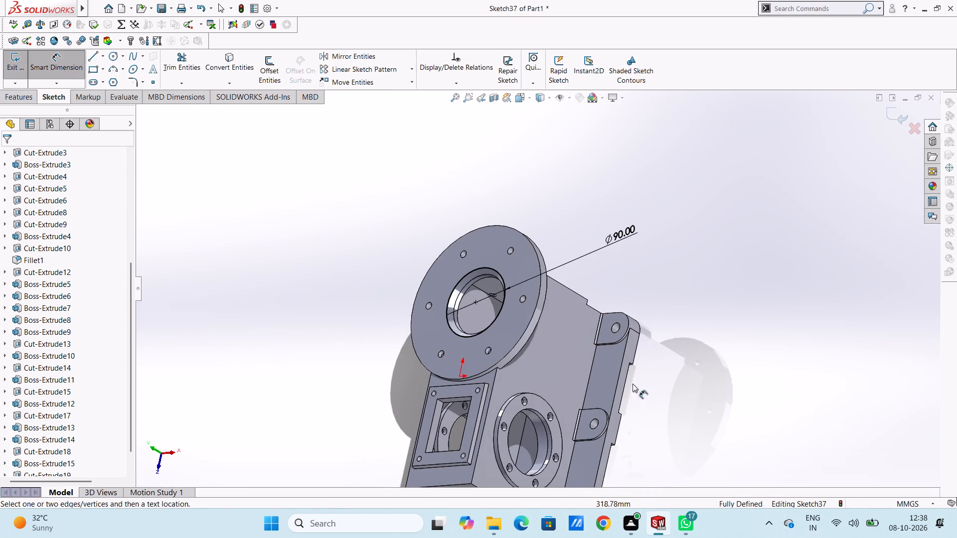
pyautogui.click(47, 62)
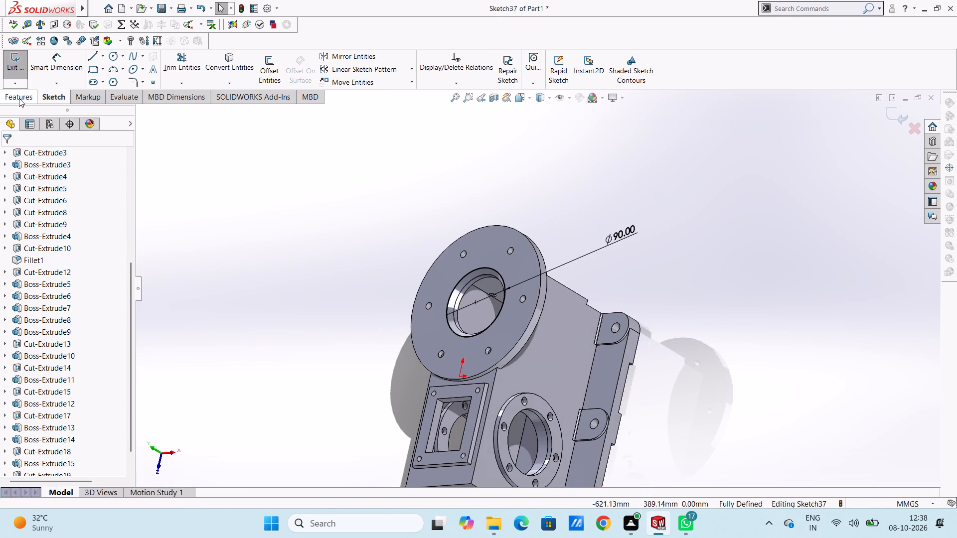
pyautogui.click(19, 98)
pyautogui.click(24, 70)
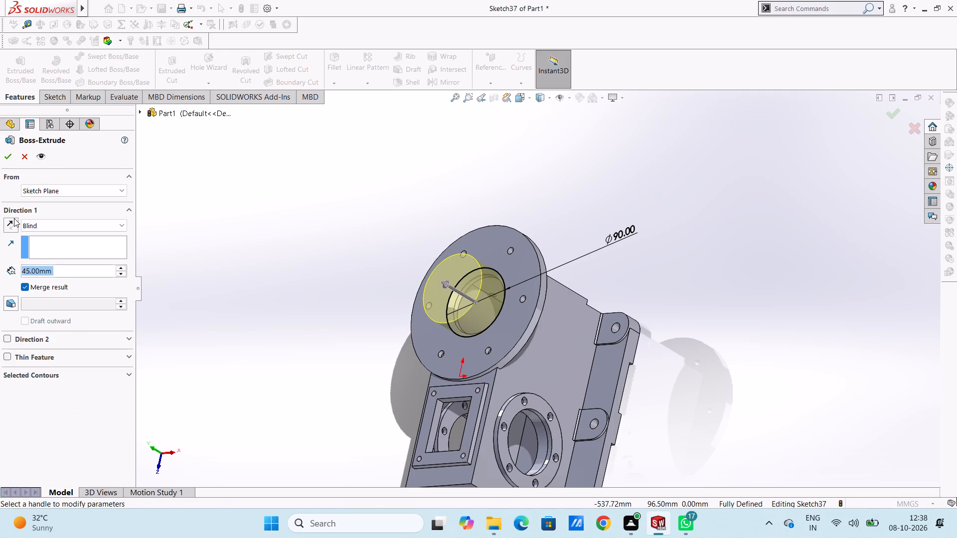
pyautogui.click(11, 226)
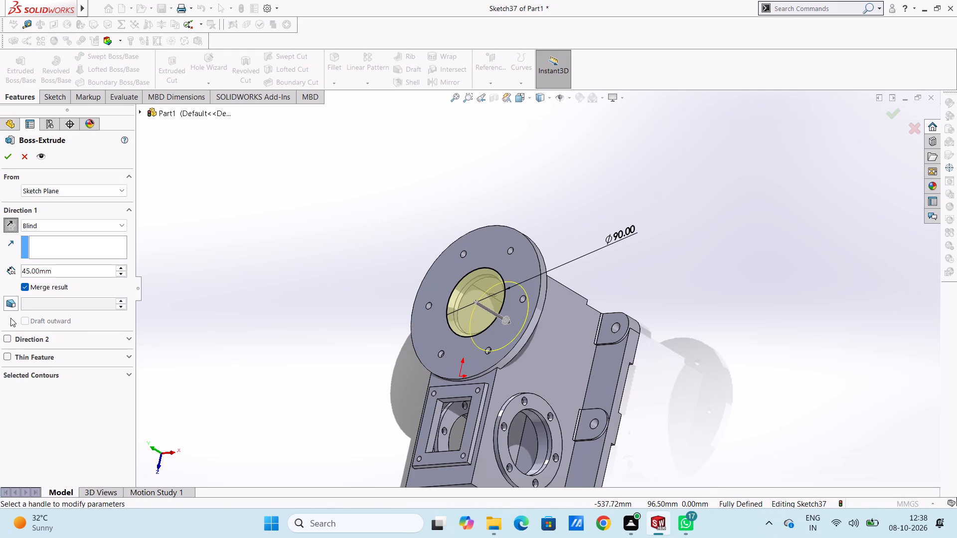
pyautogui.click(12, 301)
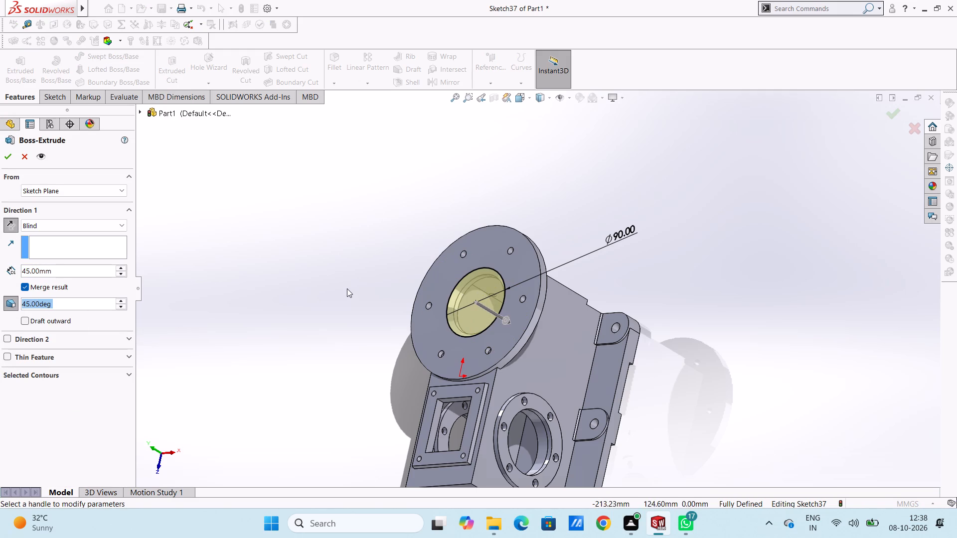
pyautogui.moveTo(332, 341); pyautogui.dragTo(364, 241, button='middle')
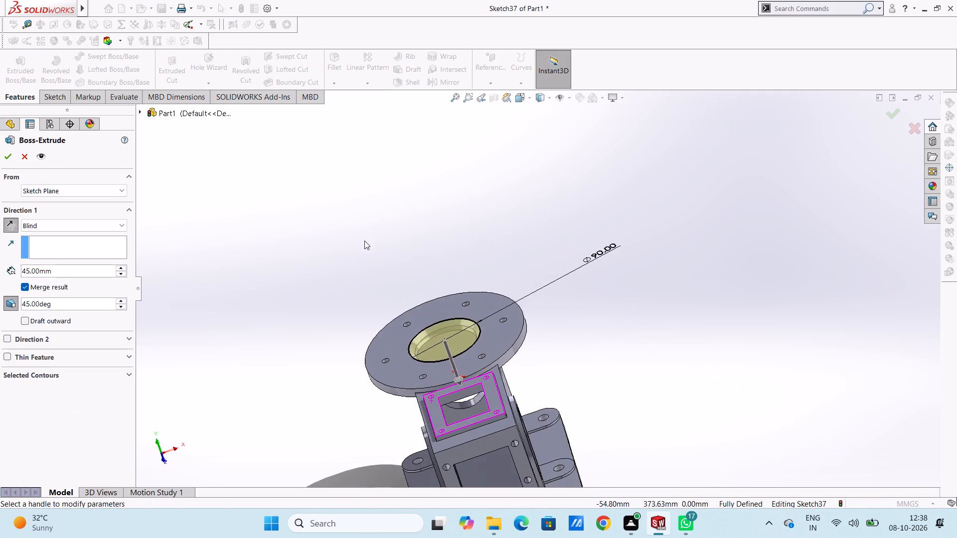
pyautogui.scroll(3, 323, 376)
pyautogui.moveTo(331, 390); pyautogui.dragTo(320, 312, button='middle')
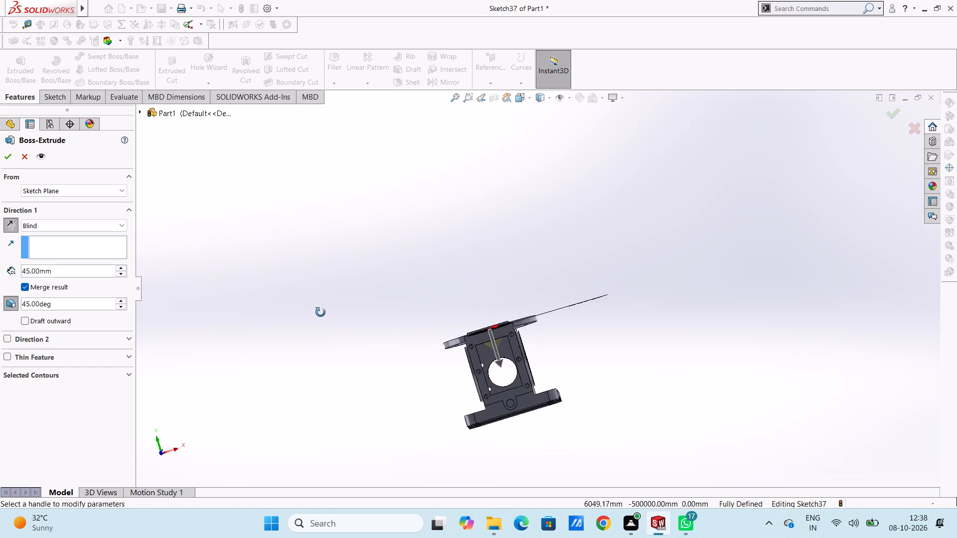
pyautogui.moveTo(320, 312); pyautogui.dragTo(317, 310, button='middle')
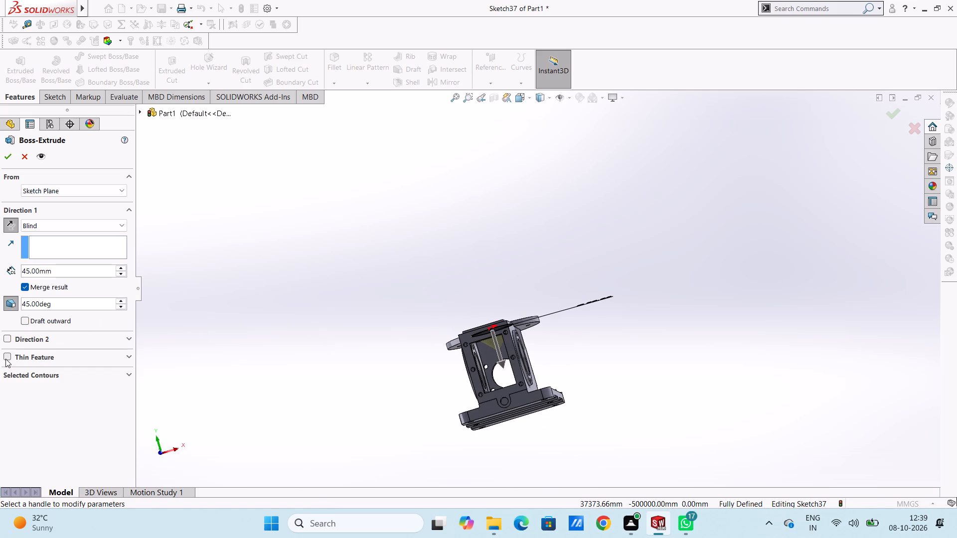
pyautogui.doubleClick(70, 301)
pyautogui.write('30')
pyautogui.press('Return')
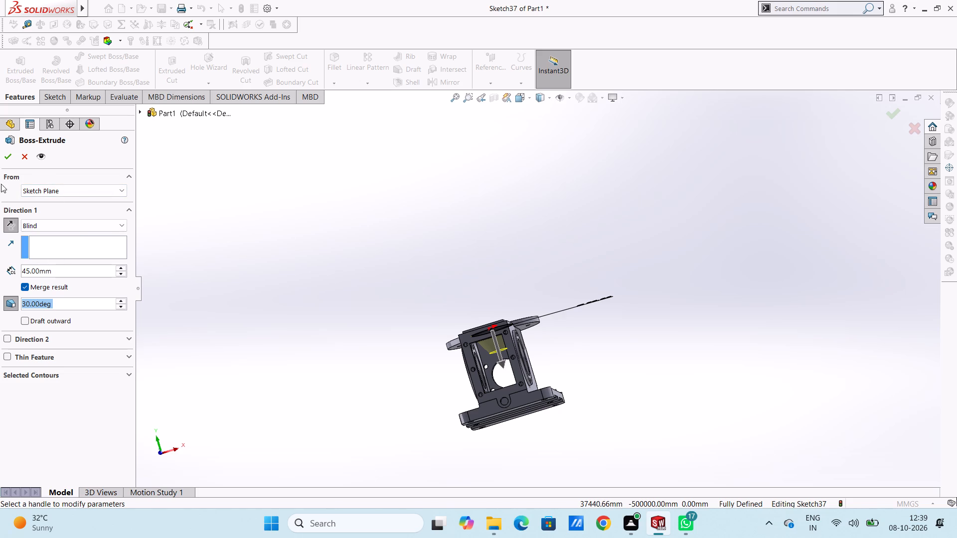
pyautogui.click(5, 156)
pyautogui.click(291, 229)
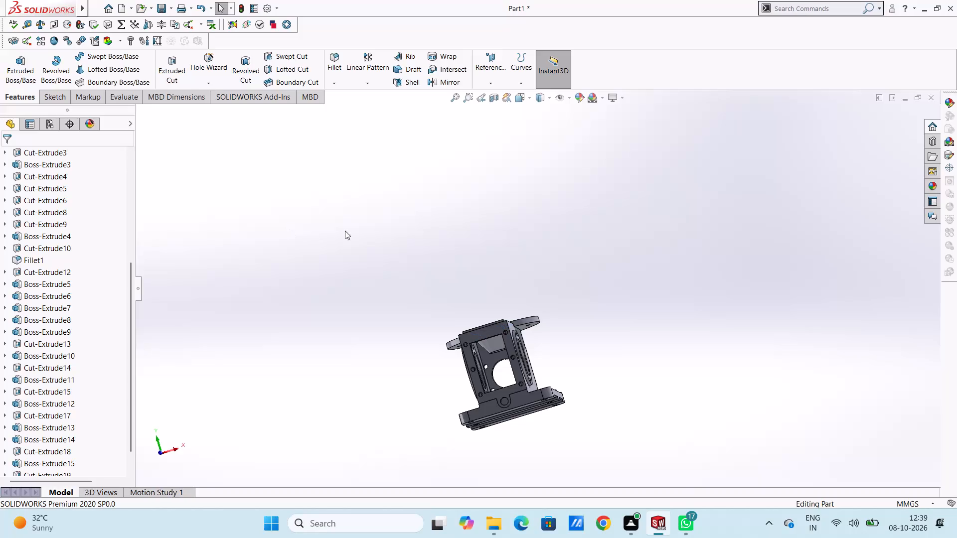
# Sketch a circle of about 45.6 mm radius on the flange's top face, centred on the flange.
pyautogui.moveTo(381, 231); pyautogui.dragTo(382, 368, button='middle')
pyautogui.moveTo(368, 360); pyautogui.dragTo(382, 283, button='middle')
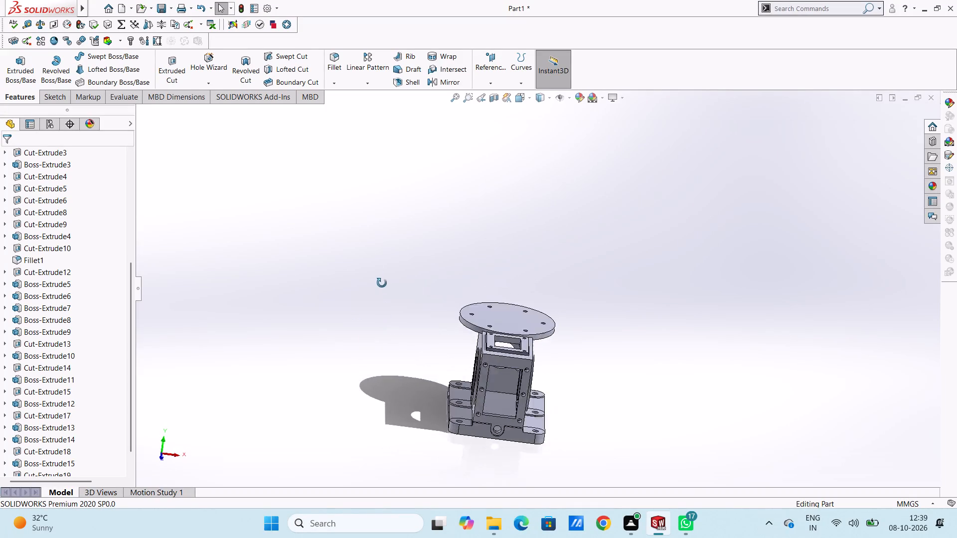
pyautogui.moveTo(382, 283); pyautogui.dragTo(377, 270, button='middle')
pyautogui.moveTo(390, 389); pyautogui.dragTo(392, 329, button='middle')
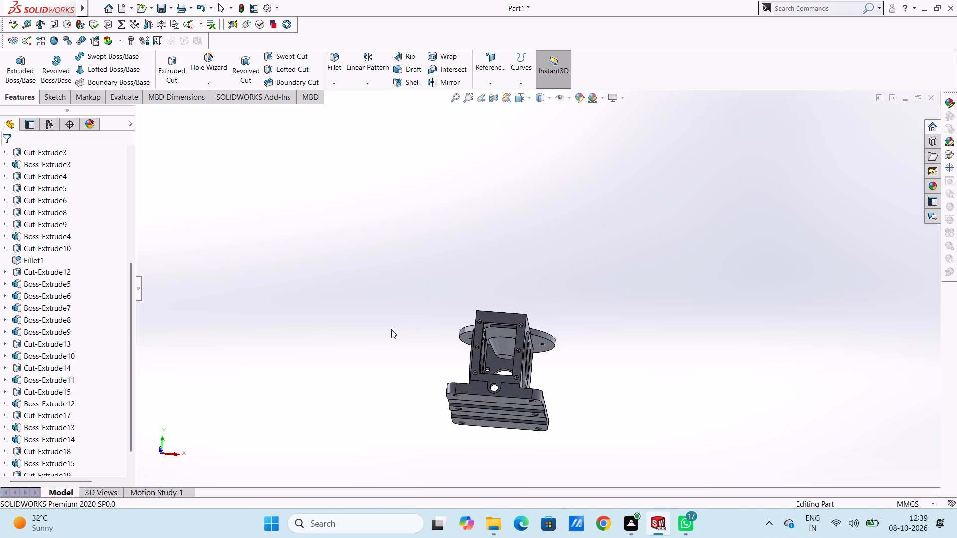
pyautogui.hotkey('ctrl', '5')
pyautogui.click(532, 210)
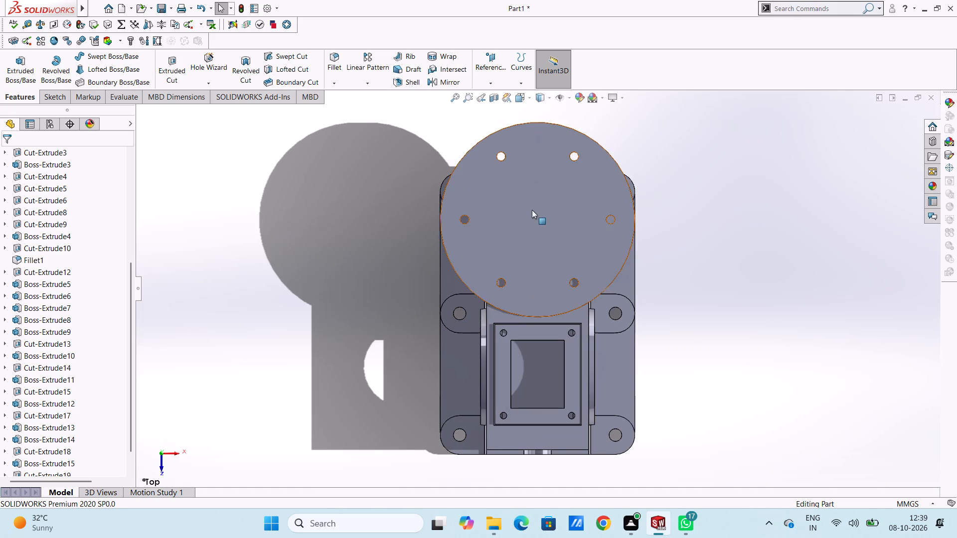
pyautogui.click(577, 183)
pyautogui.click(347, 222)
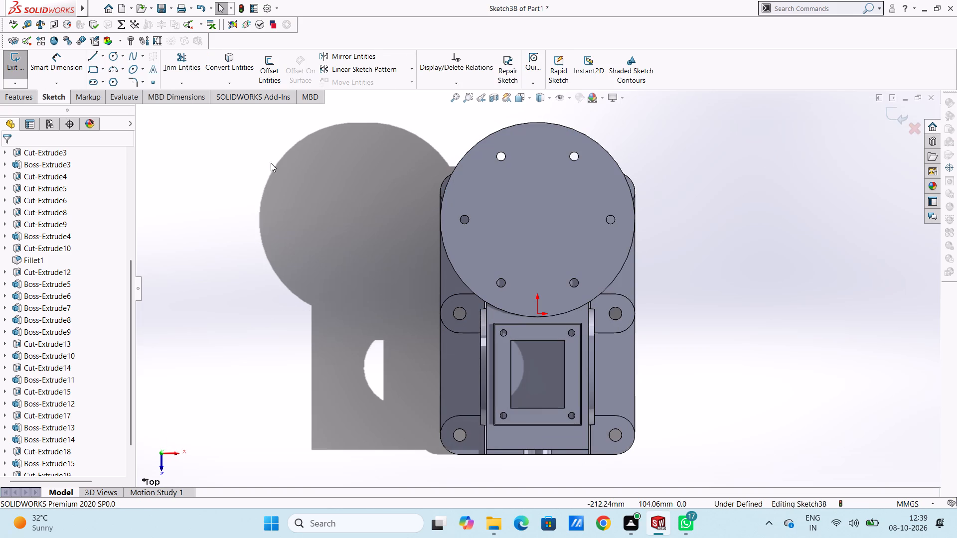
pyautogui.click(113, 55)
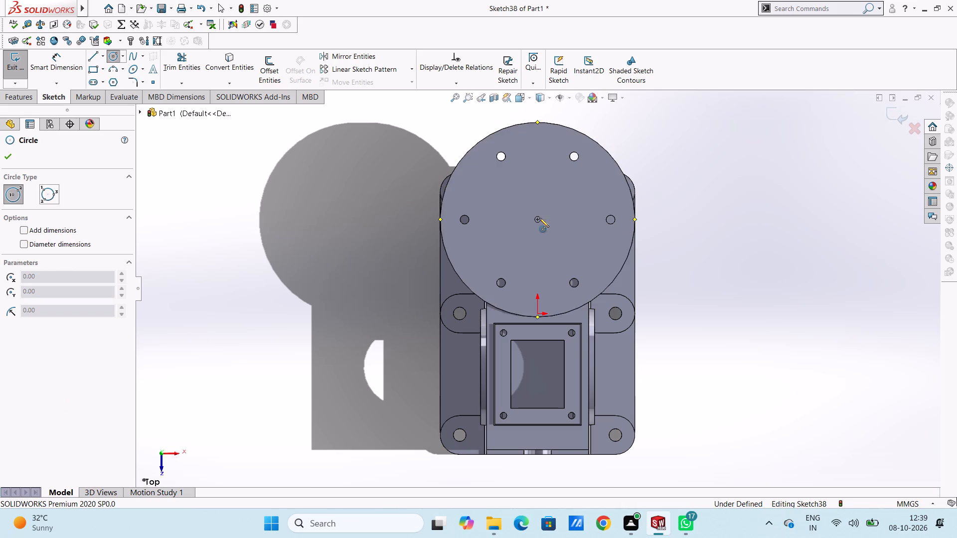
pyautogui.click(537, 219)
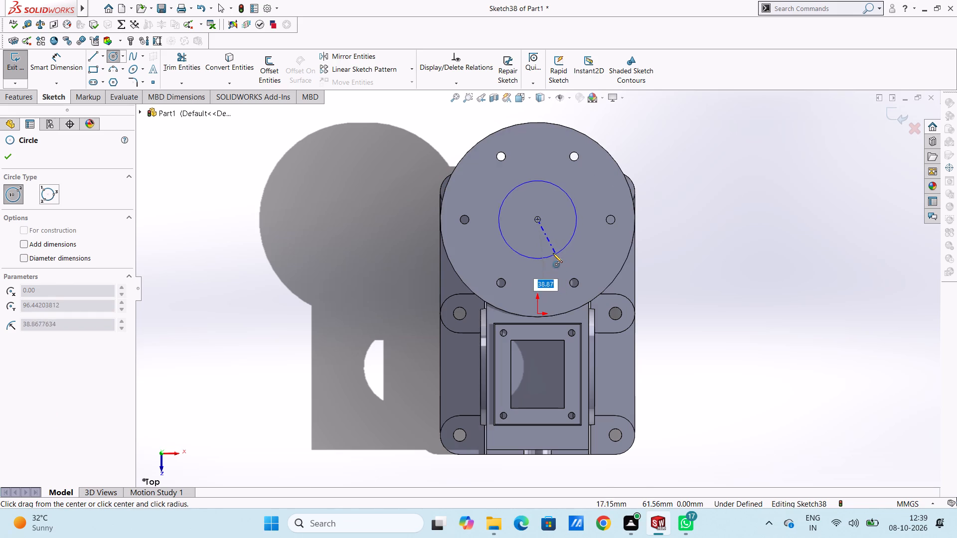
pyautogui.click(552, 262)
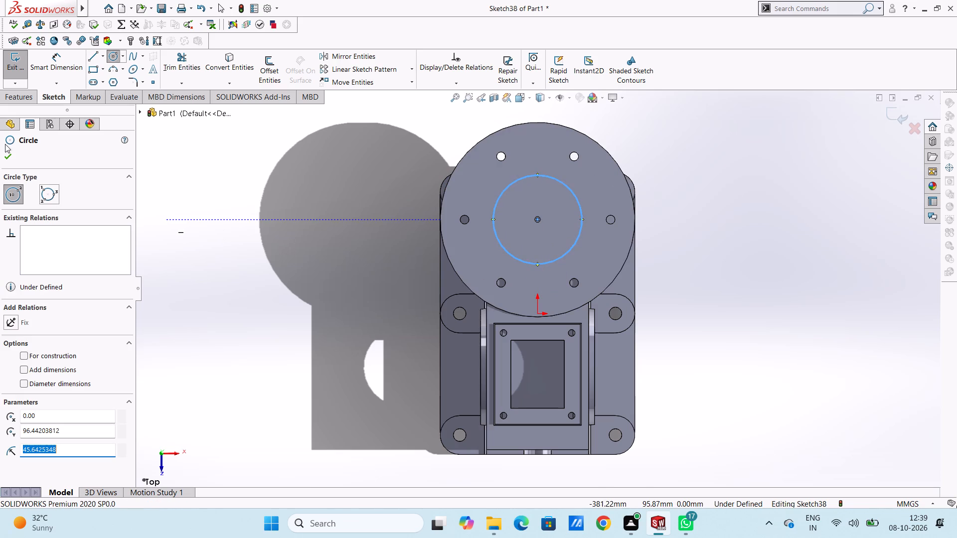
# Dimension the new circle on the flange's top face to a diameter of 89 mm.
pyautogui.click(9, 159)
pyautogui.click(60, 63)
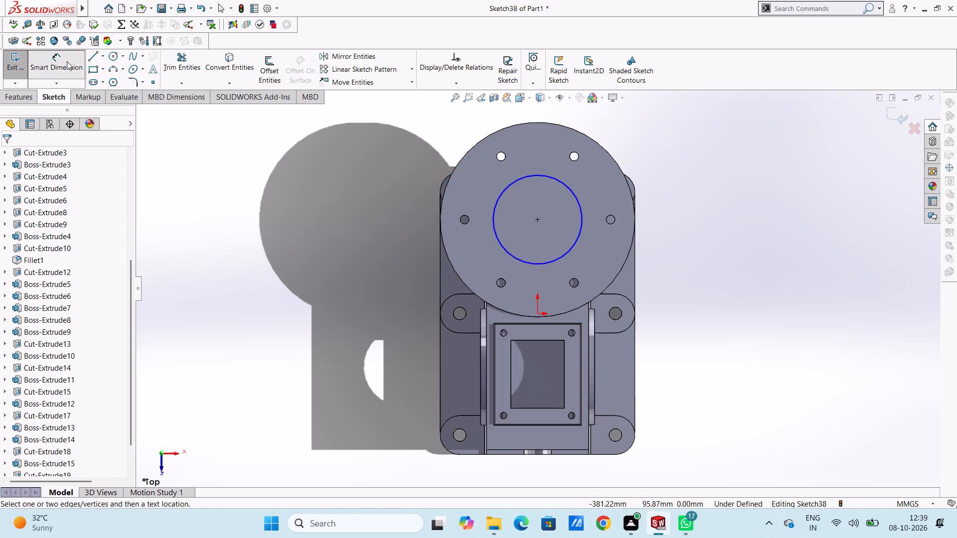
pyautogui.click(500, 245)
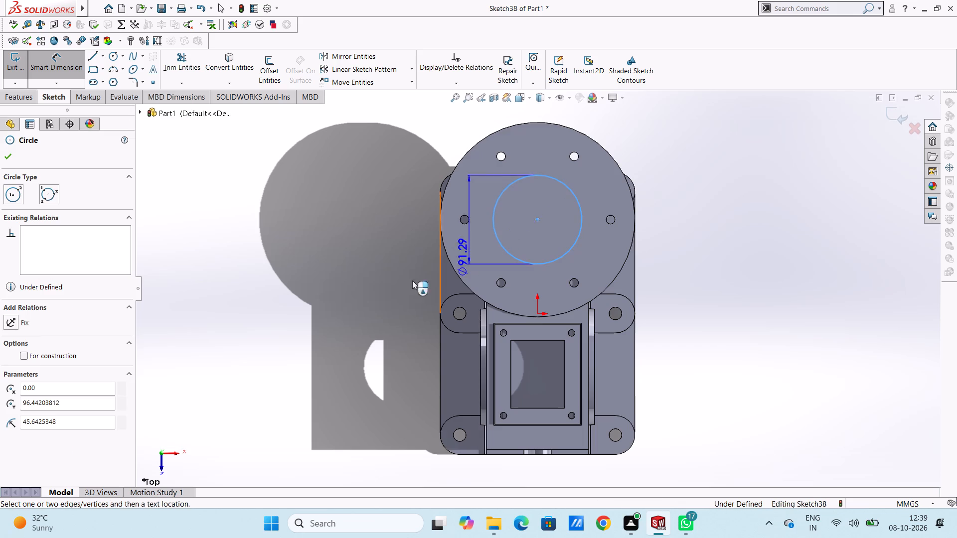
pyautogui.click(311, 327)
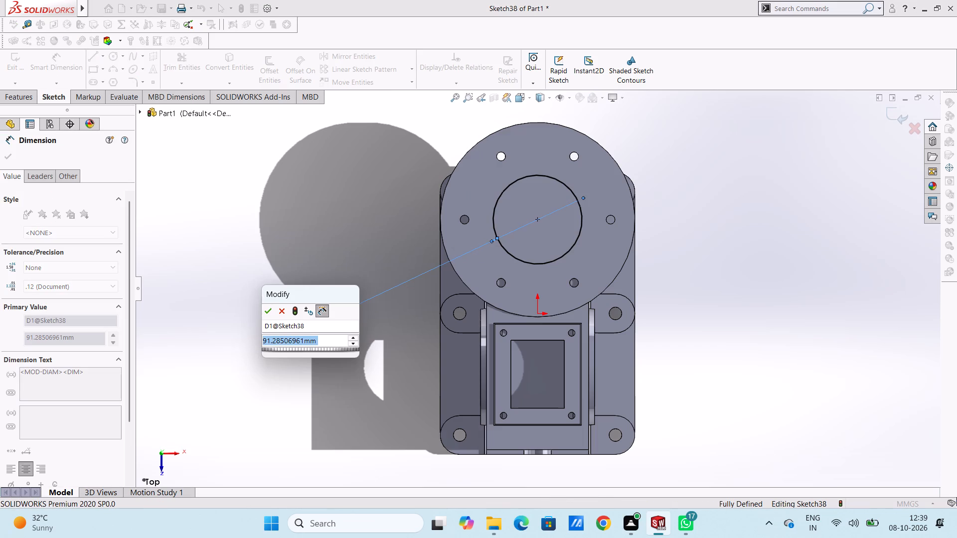
pyautogui.write('89')
pyautogui.press('Return')
pyautogui.click(319, 286)
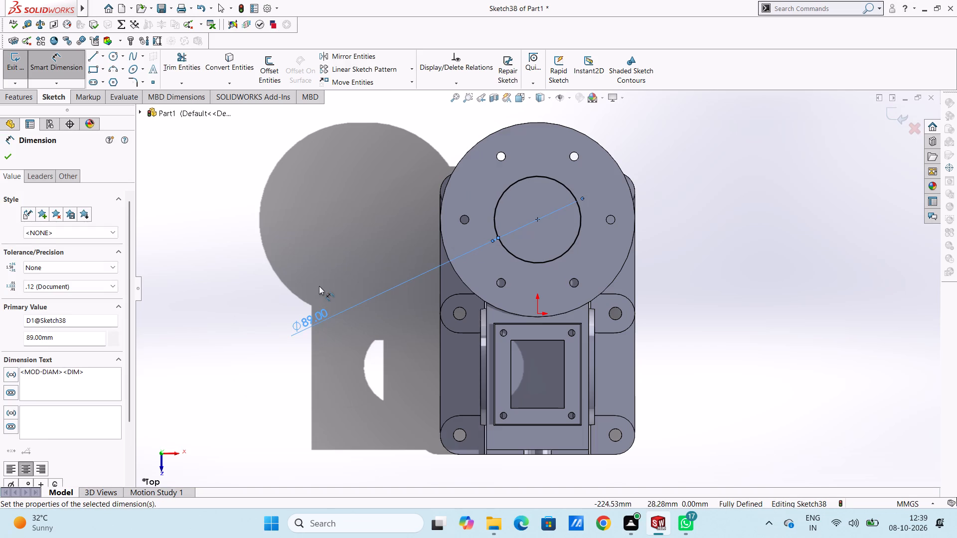
pyautogui.click(54, 64)
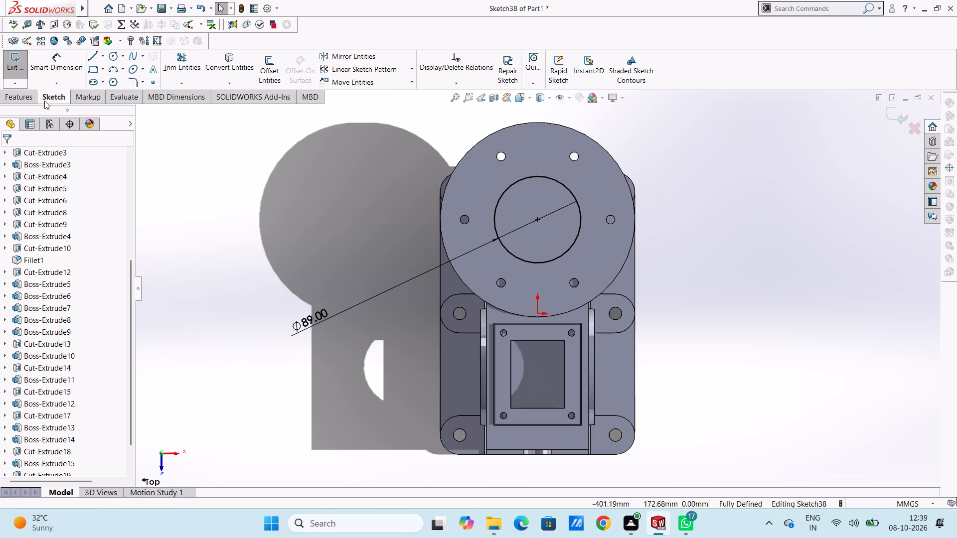
# Cut-extrude the 89 mm circle as a blind cut 45 mm down into the housing with a 30° inward draft.
pyautogui.click(23, 97)
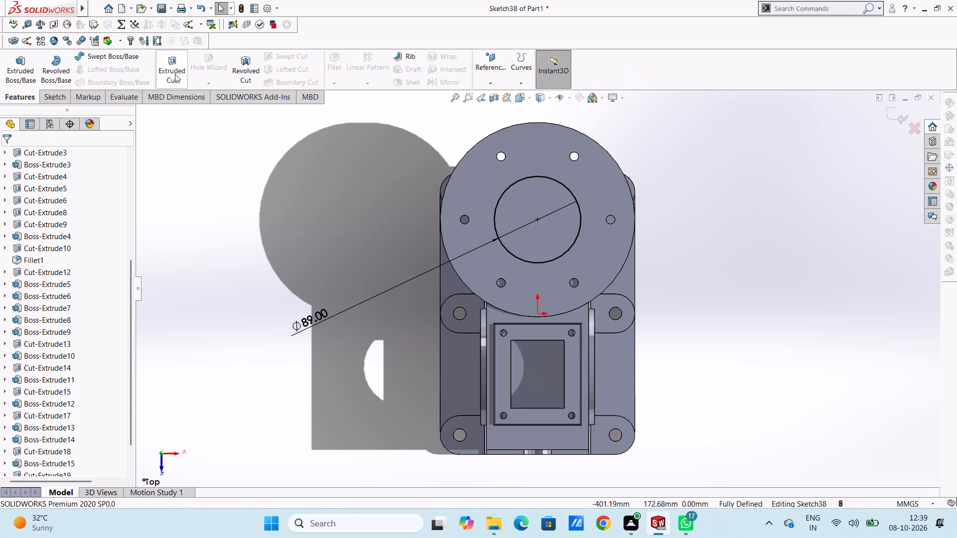
pyautogui.click(174, 69)
pyautogui.scroll(2, 252, 227)
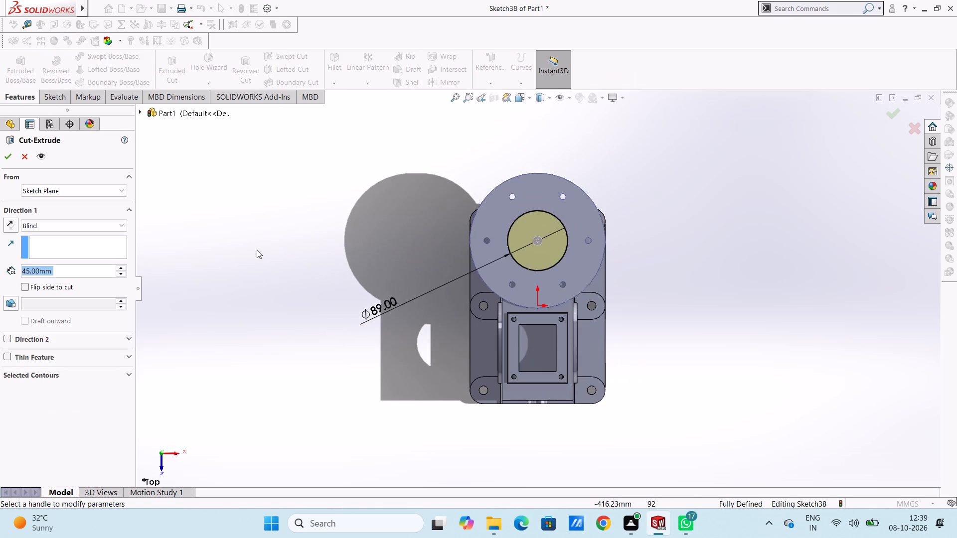
pyautogui.moveTo(259, 259); pyautogui.dragTo(255, 173, button='middle')
pyautogui.moveTo(292, 280); pyautogui.dragTo(298, 222, button='middle')
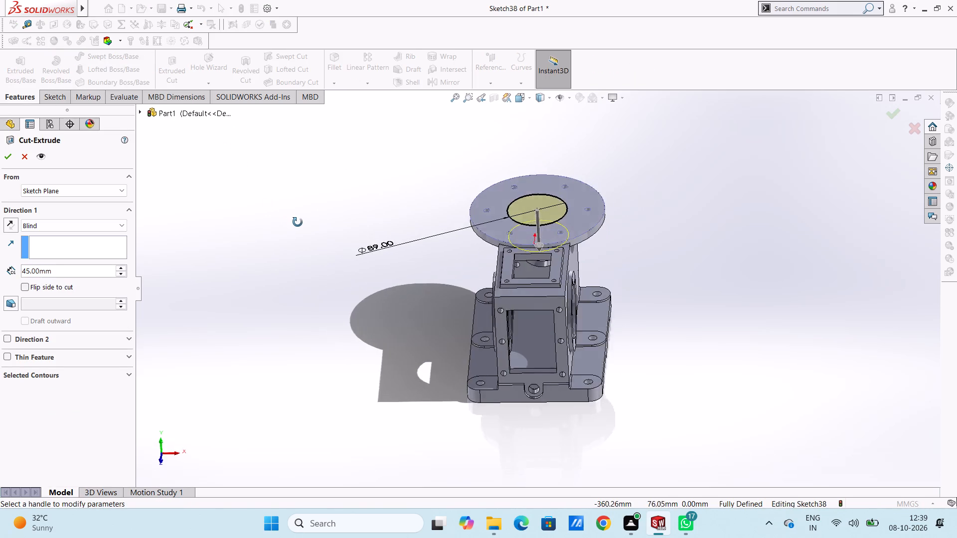
pyautogui.moveTo(298, 222); pyautogui.dragTo(297, 186, button='middle')
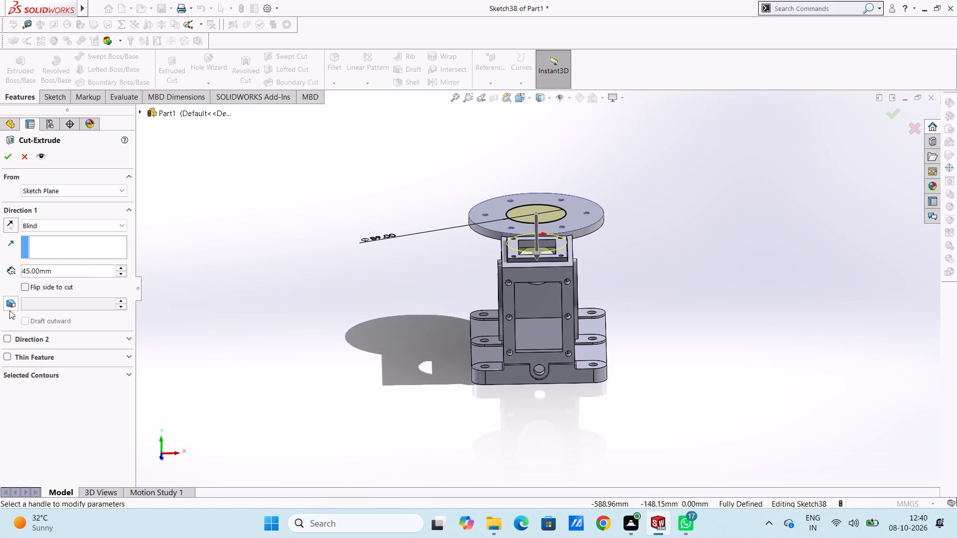
pyautogui.click(10, 302)
pyautogui.moveTo(303, 304); pyautogui.dragTo(302, 302, button='middle')
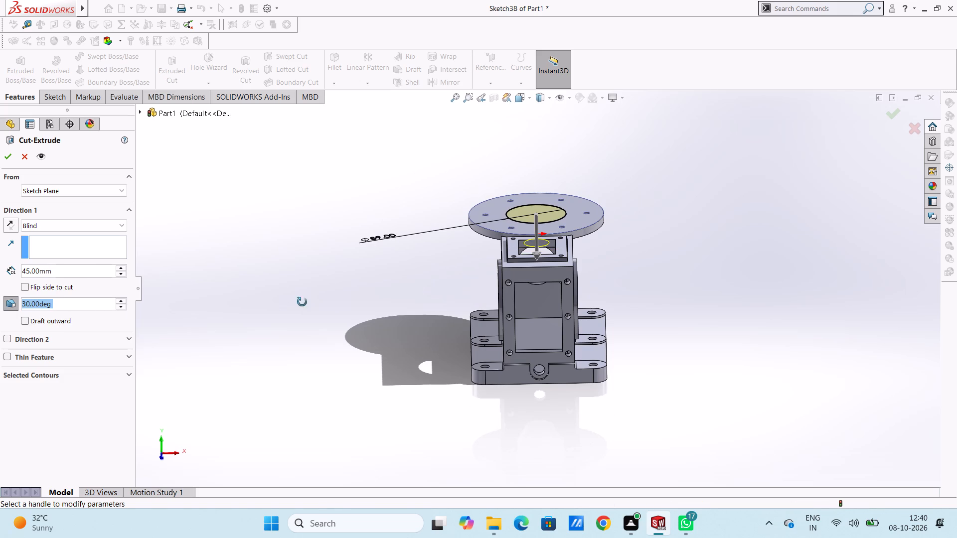
pyautogui.moveTo(302, 302); pyautogui.dragTo(294, 253, button='middle')
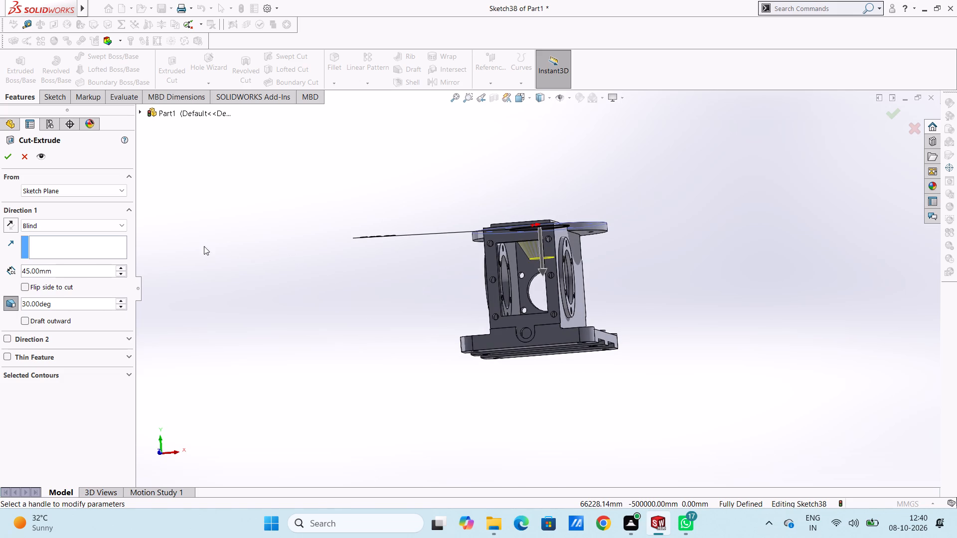
pyautogui.click(9, 160)
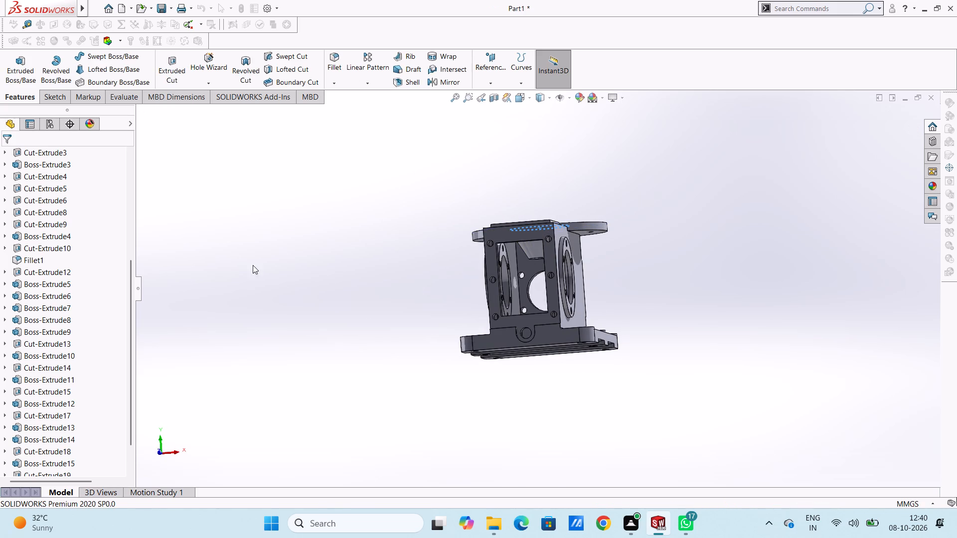
pyautogui.click(253, 265)
# Examine the tapered opening through the top flange and the surrounding housing from several angles.
pyautogui.moveTo(338, 257); pyautogui.dragTo(311, 363, button='middle')
pyautogui.scroll(2, 330, 319)
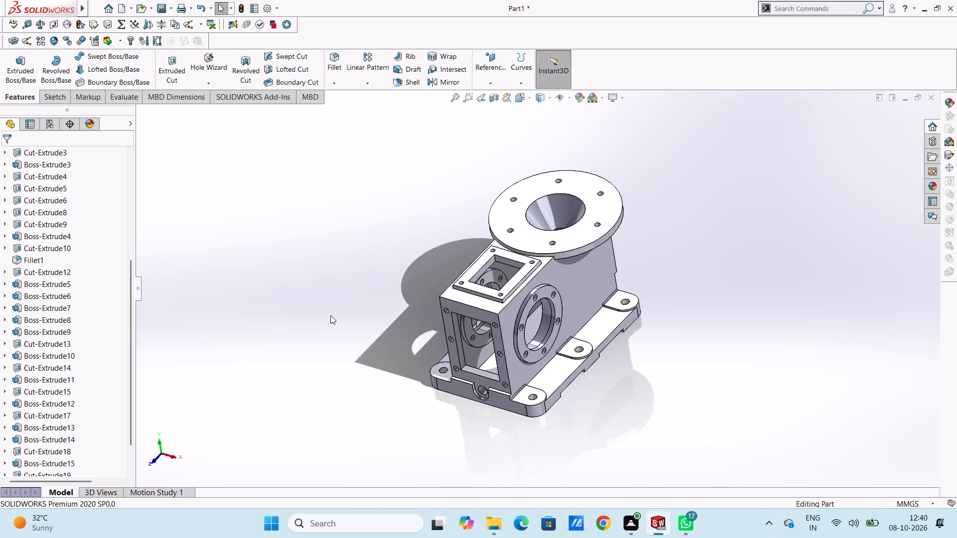
pyautogui.moveTo(359, 288); pyautogui.dragTo(365, 357, button='middle')
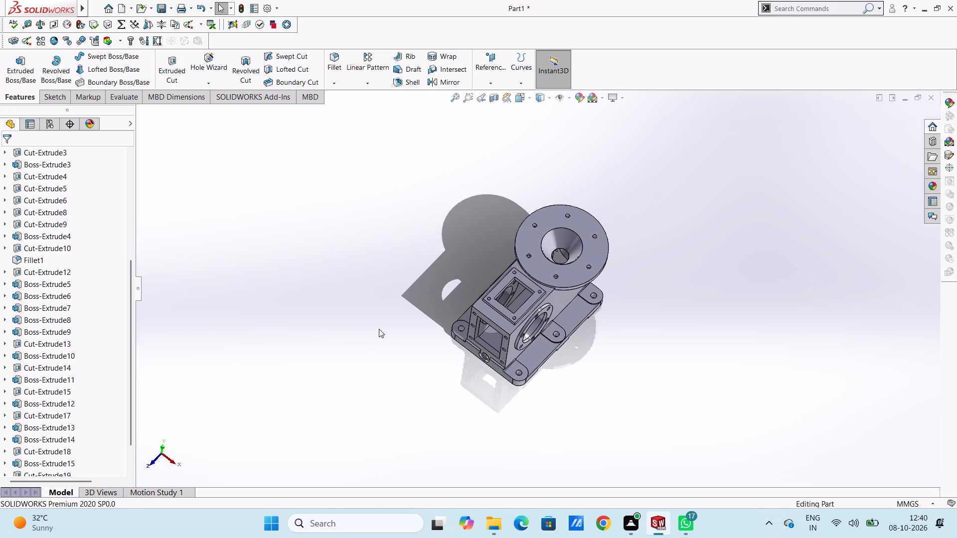
pyautogui.moveTo(387, 359); pyautogui.dragTo(384, 250, button='middle')
pyautogui.scroll(2, 411, 312)
pyautogui.moveTo(424, 301); pyautogui.dragTo(462, 397, button='middle')
pyautogui.moveTo(436, 285); pyautogui.dragTo(473, 327, button='middle')
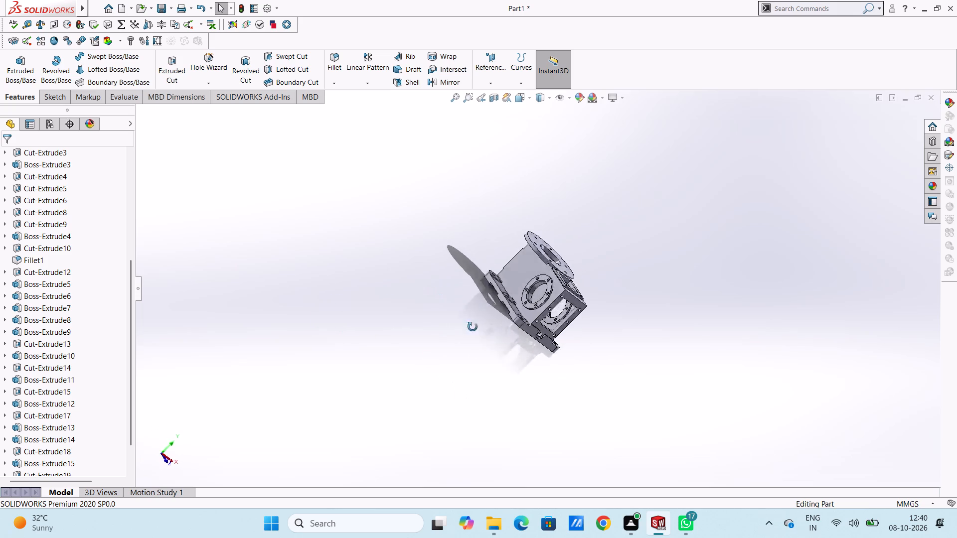
pyautogui.moveTo(473, 327); pyautogui.dragTo(352, 347, button='middle')
pyautogui.scroll(-1, 531, 269)
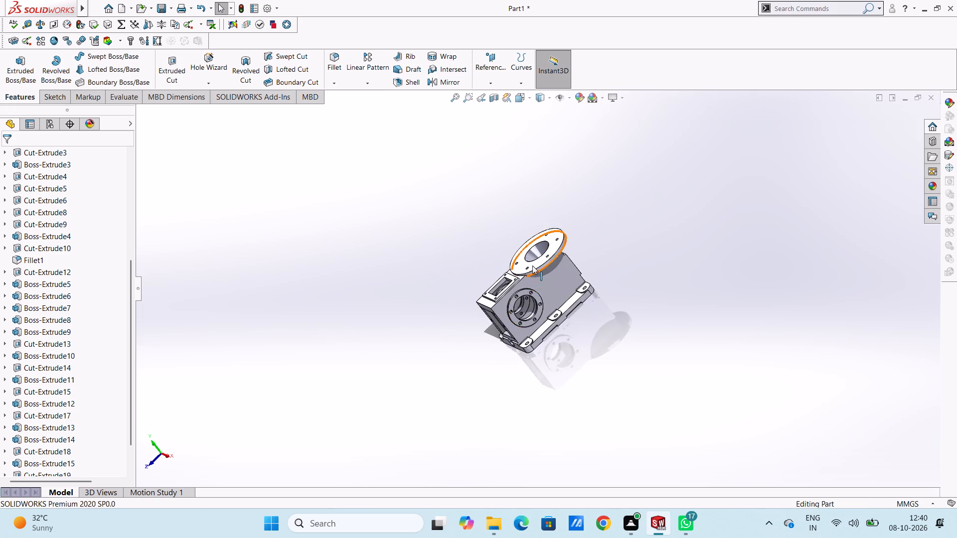
pyautogui.scroll(-7, 532, 266)
pyautogui.scroll(4, 714, 291)
pyautogui.moveTo(729, 311); pyautogui.dragTo(752, 287, button='middle')
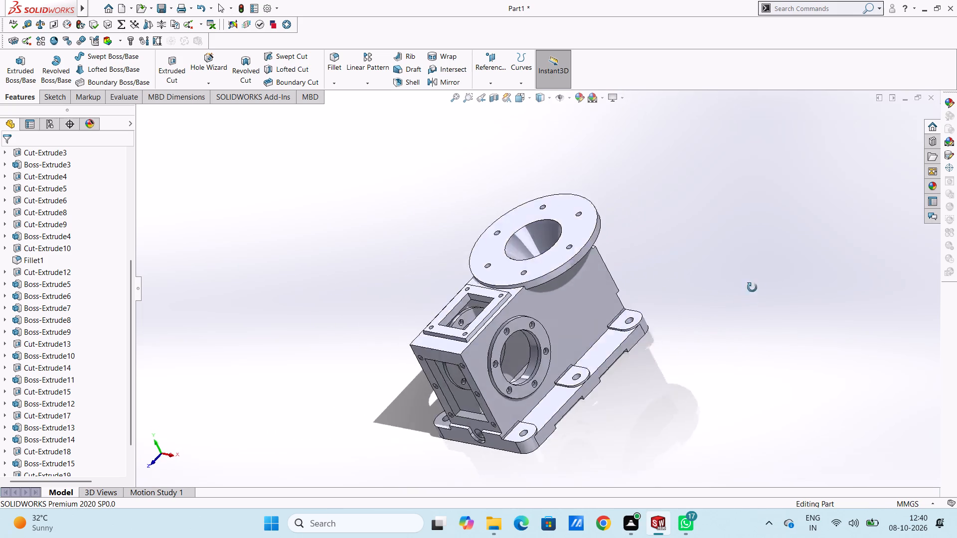
pyautogui.moveTo(752, 287); pyautogui.dragTo(761, 278, button='middle')
pyautogui.press('Escape')
pyautogui.press('Escape')
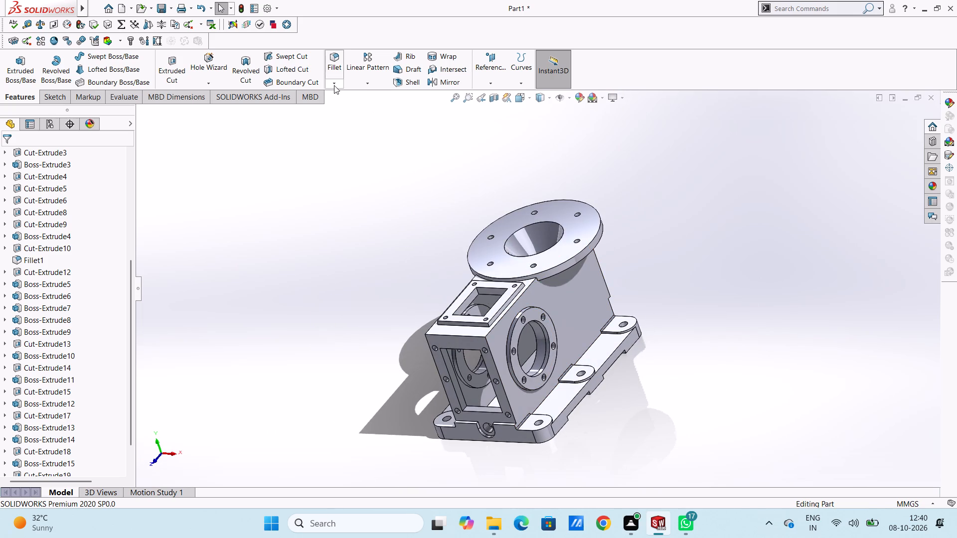
# Chamfer the two long top edges of the housing beside the rectangular raised frame with a 5 mm distance at 45°.
pyautogui.click(334, 85)
pyautogui.click(344, 107)
pyautogui.scroll(-3, 526, 360)
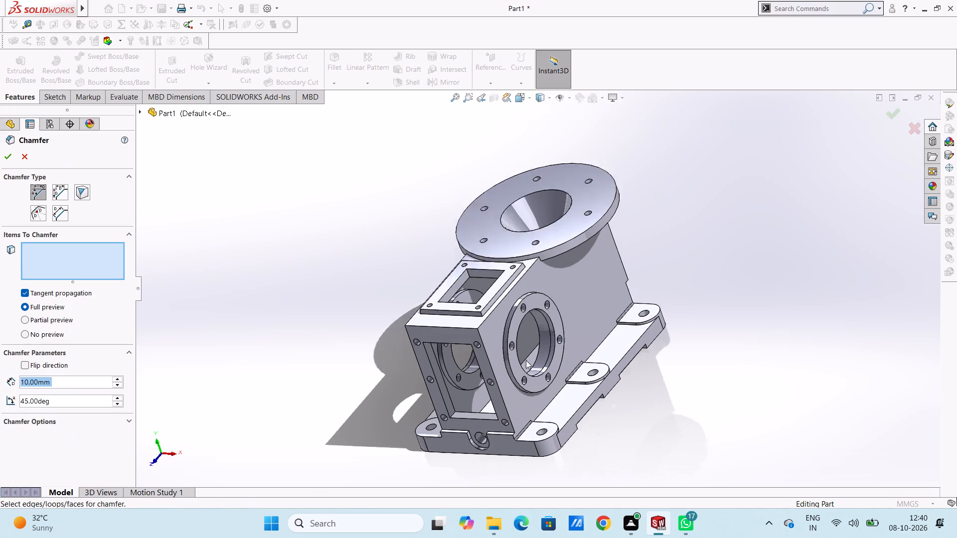
pyautogui.click(460, 302)
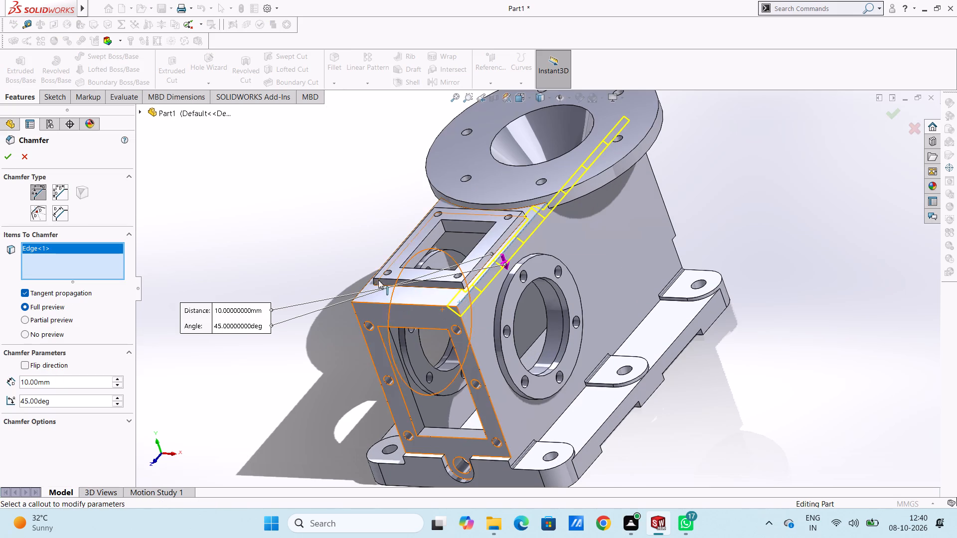
pyautogui.moveTo(339, 179); pyautogui.dragTo(388, 195, button='middle')
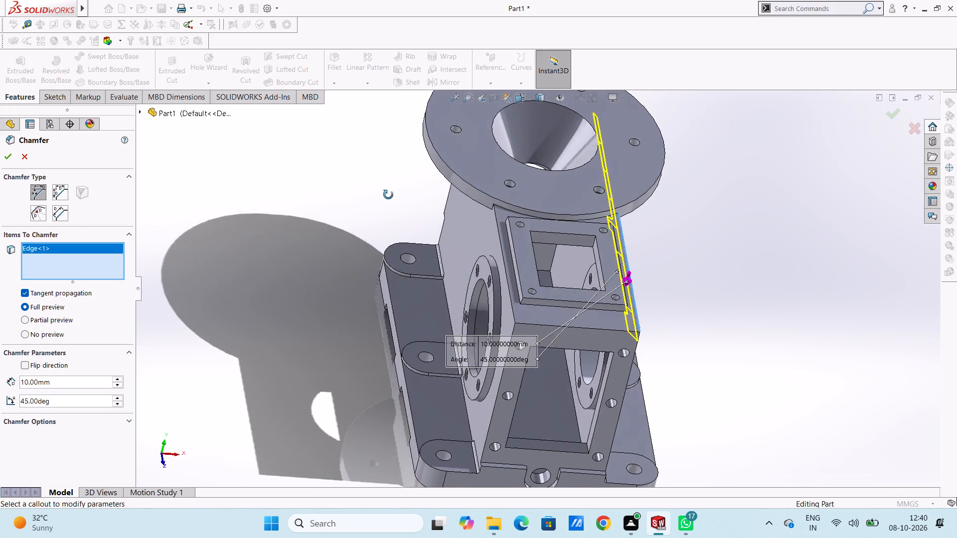
pyautogui.moveTo(388, 195); pyautogui.dragTo(397, 199, button='middle')
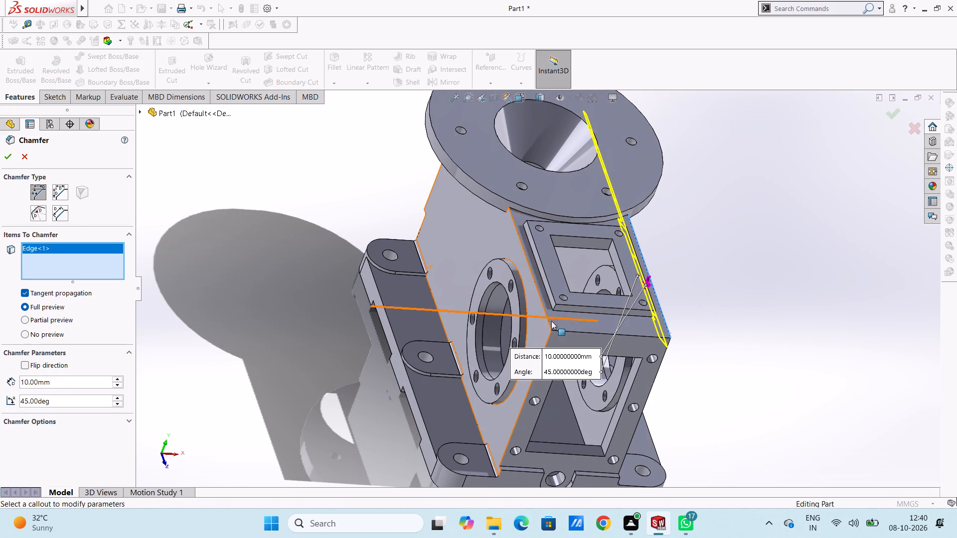
pyautogui.click(548, 319)
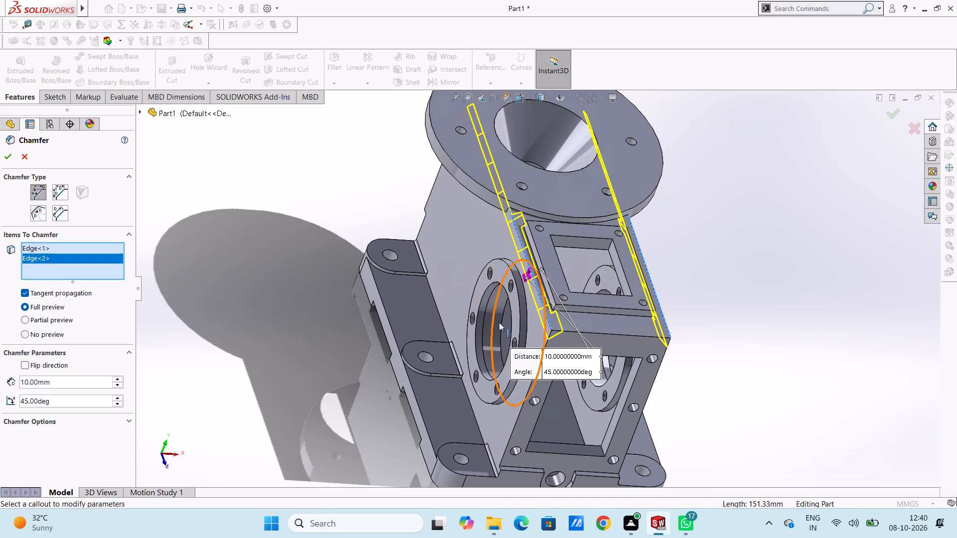
pyautogui.scroll(3, 260, 316)
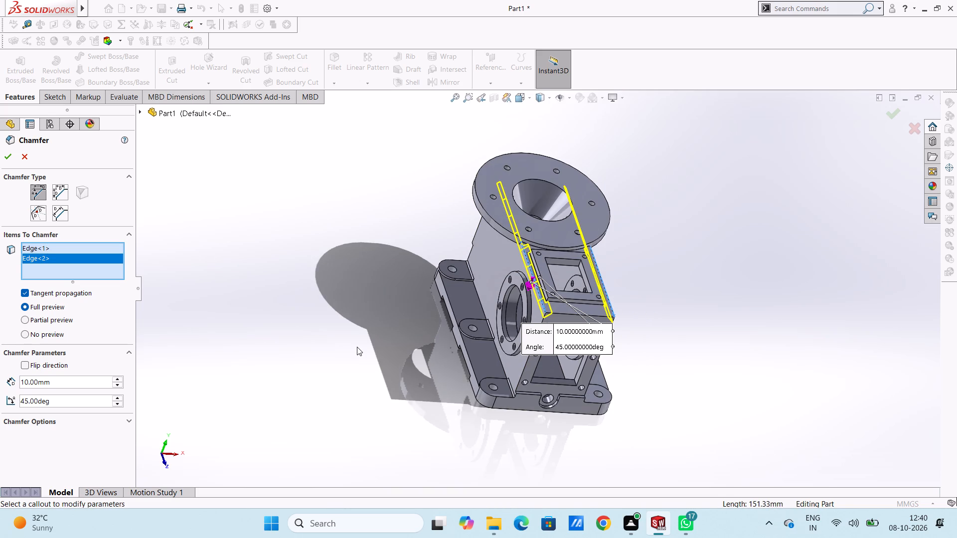
pyautogui.scroll(3, 391, 376)
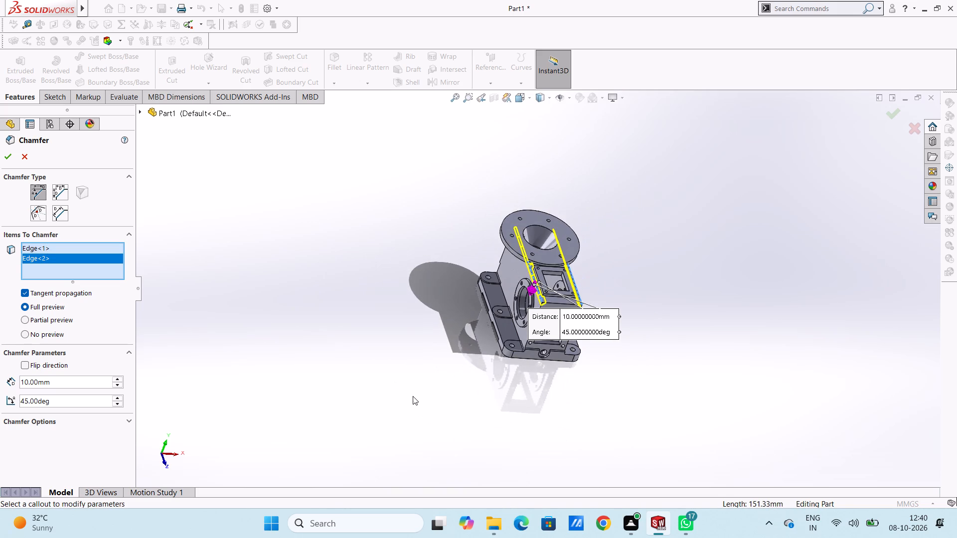
pyautogui.moveTo(414, 398); pyautogui.dragTo(360, 326, button='middle')
pyautogui.scroll(-2, 433, 333)
pyautogui.scroll(2, 631, 284)
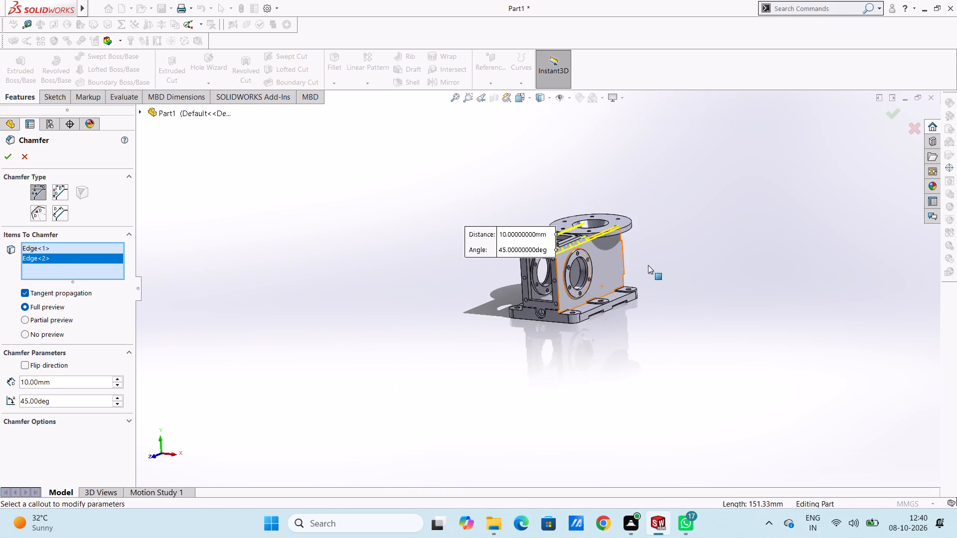
pyautogui.scroll(-3, 654, 256)
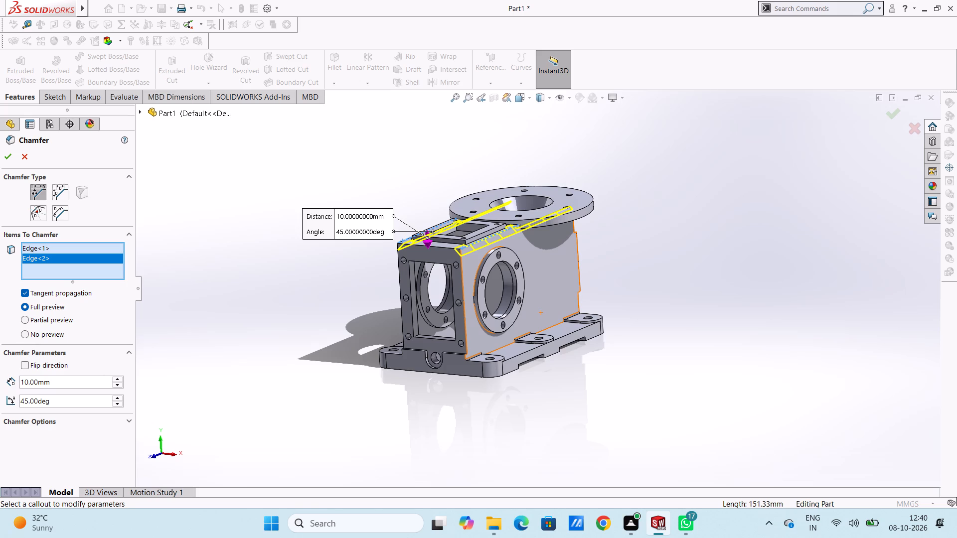
pyautogui.doubleClick(65, 379)
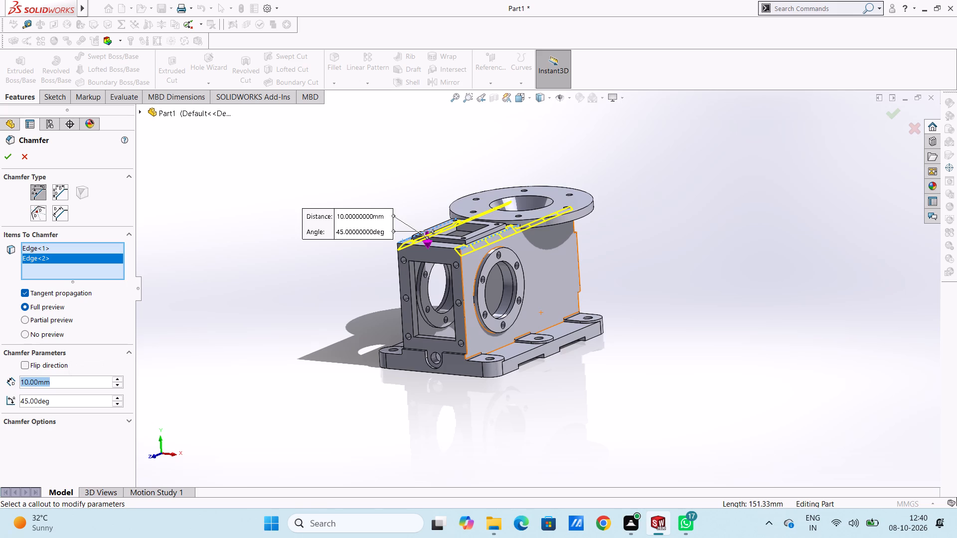
pyautogui.press('5')
pyautogui.press('Return')
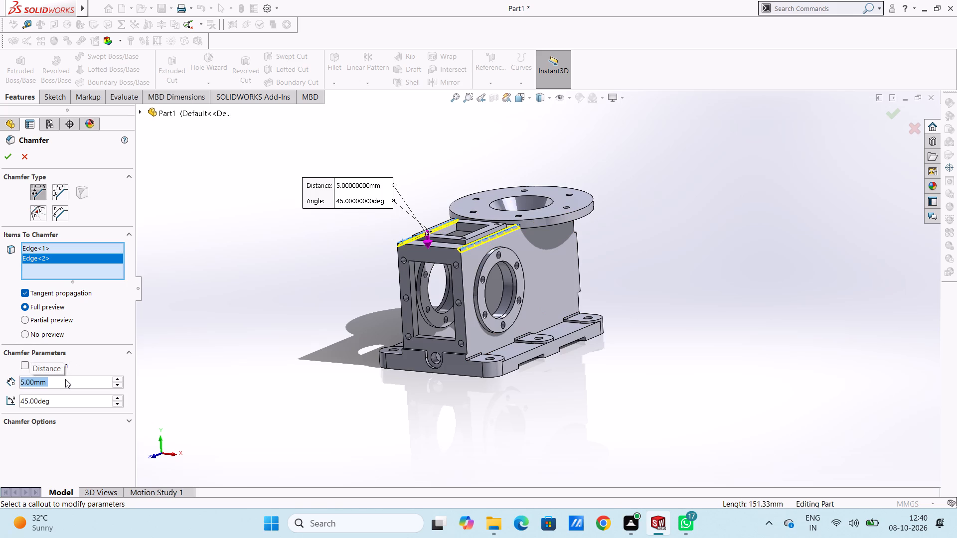
pyautogui.click(12, 159)
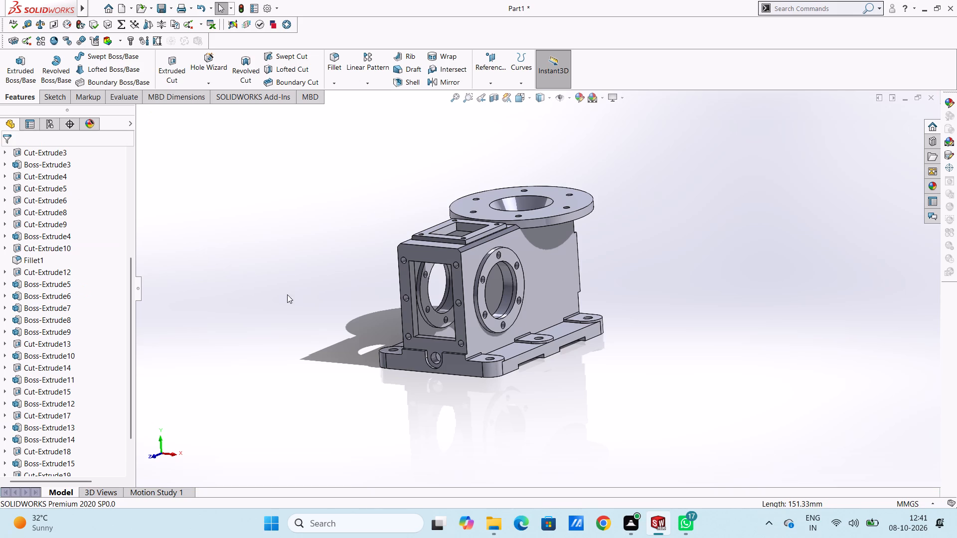
# Fillet the curved edge where the round top flange's rim meets the housing's top face with a 4 mm radius.
pyautogui.scroll(2, 291, 292)
pyautogui.moveTo(366, 288); pyautogui.dragTo(393, 387, button='middle')
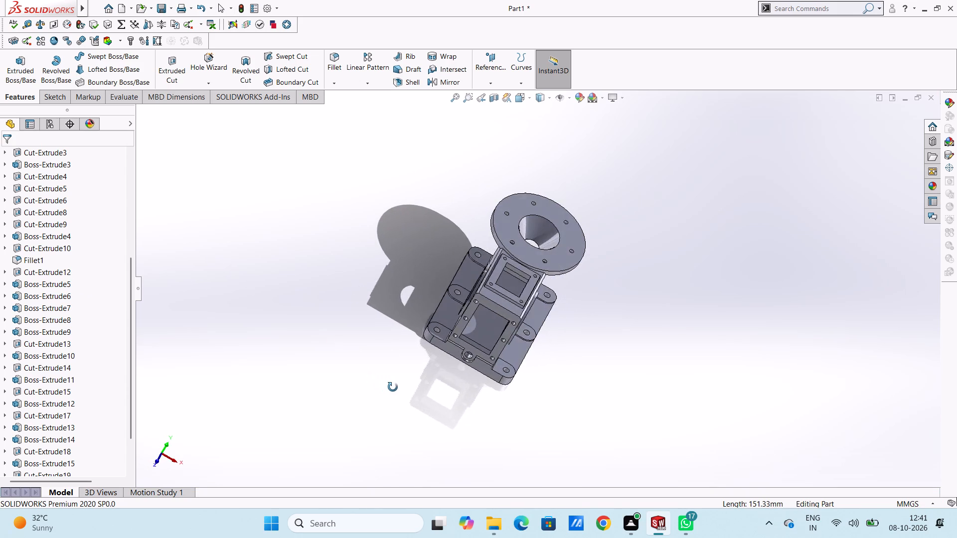
pyautogui.moveTo(393, 387); pyautogui.dragTo(353, 323, button='middle')
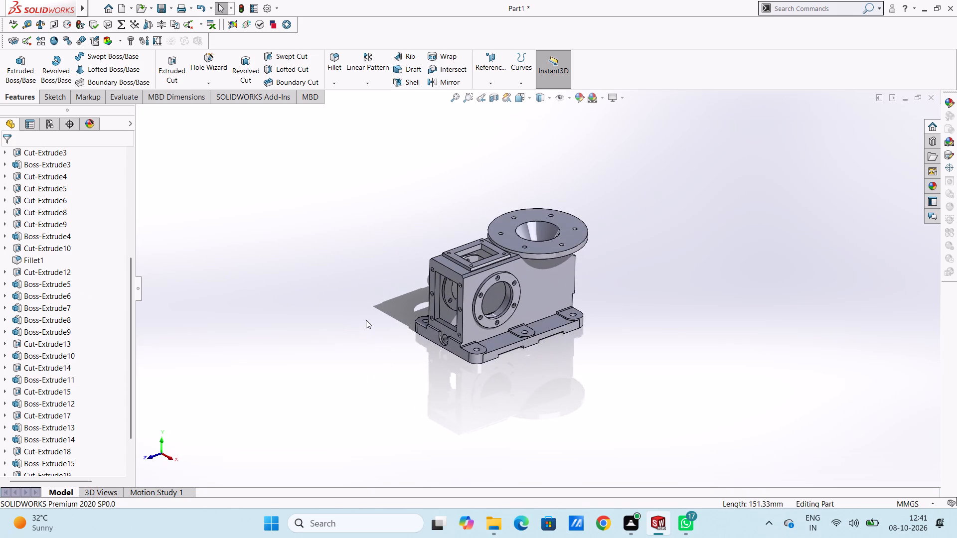
pyautogui.scroll(-2, 537, 205)
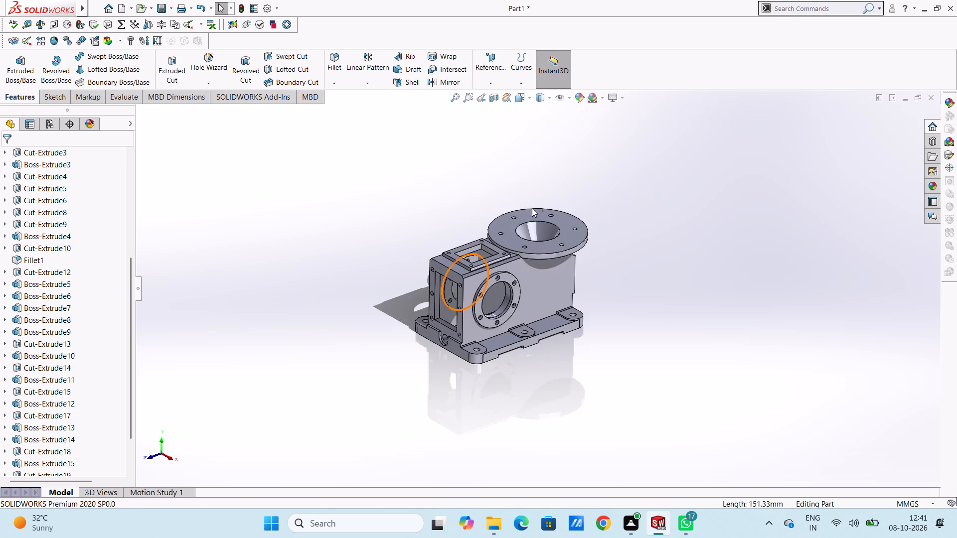
pyautogui.scroll(-2, 532, 208)
pyautogui.scroll(-2, 609, 277)
pyautogui.scroll(3, 615, 356)
pyautogui.scroll(-2, 610, 359)
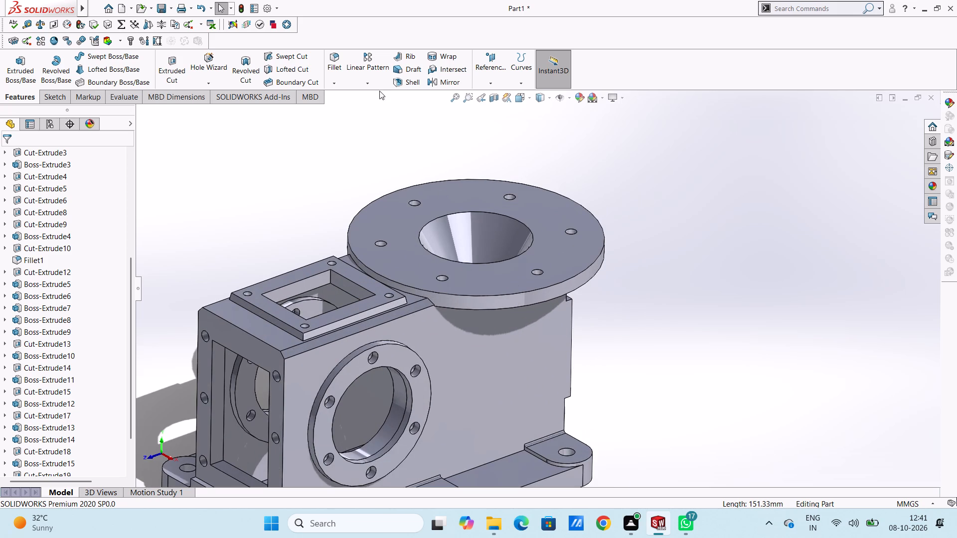
pyautogui.click(329, 59)
pyautogui.scroll(-4, 409, 294)
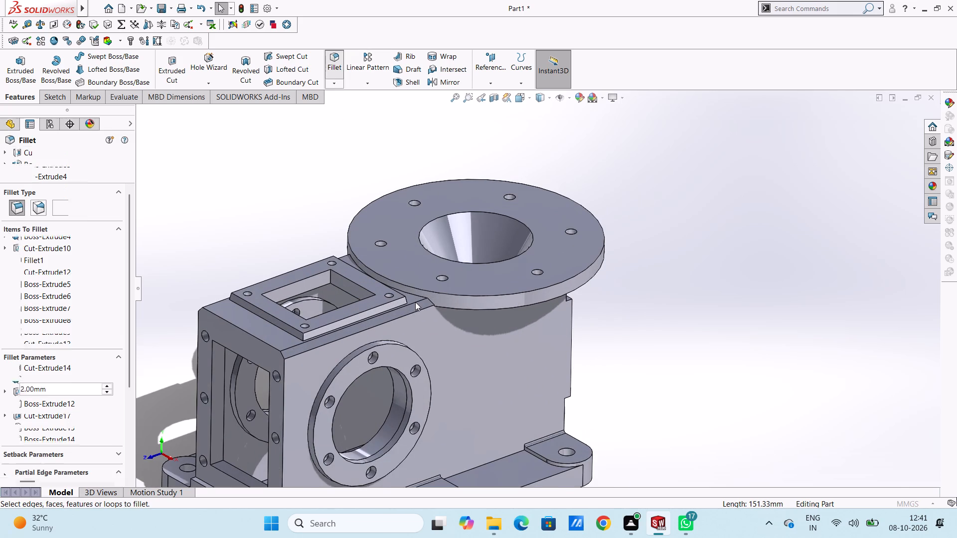
pyautogui.click(416, 291)
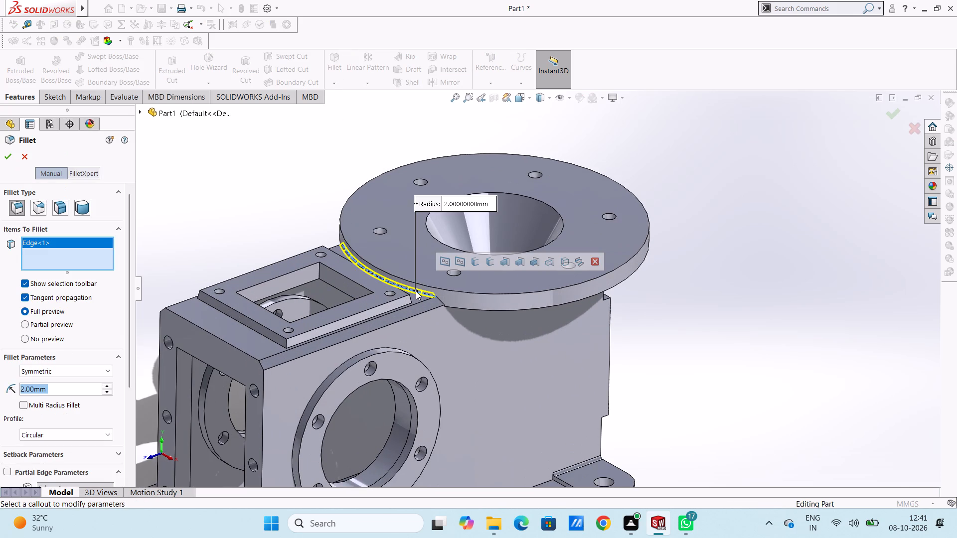
pyautogui.scroll(1, 302, 173)
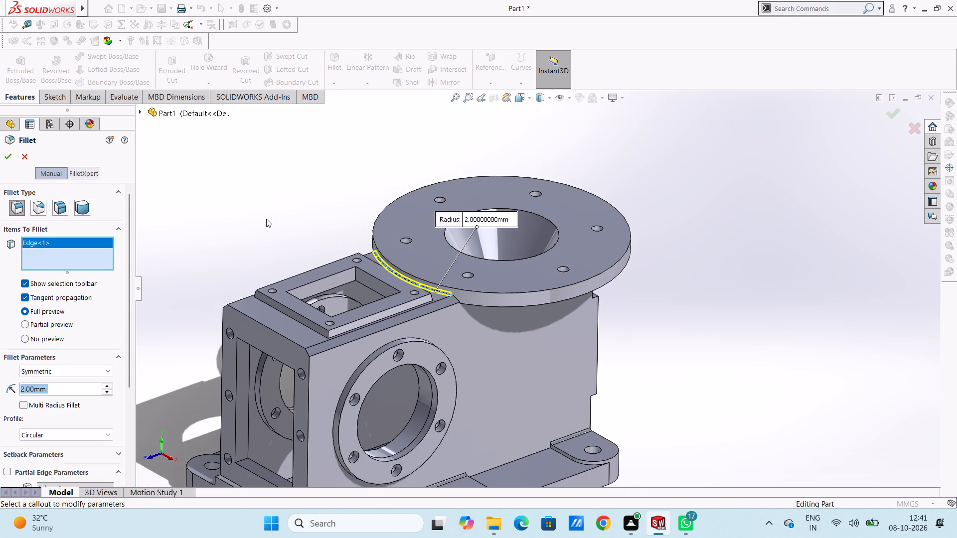
pyautogui.press('3')
pyautogui.press('Return')
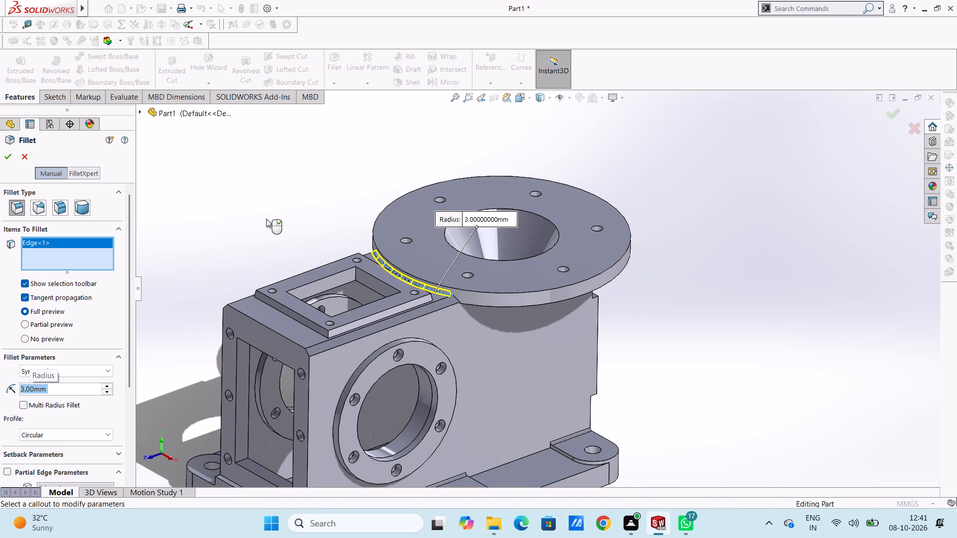
pyautogui.press('4')
pyautogui.press('Return')
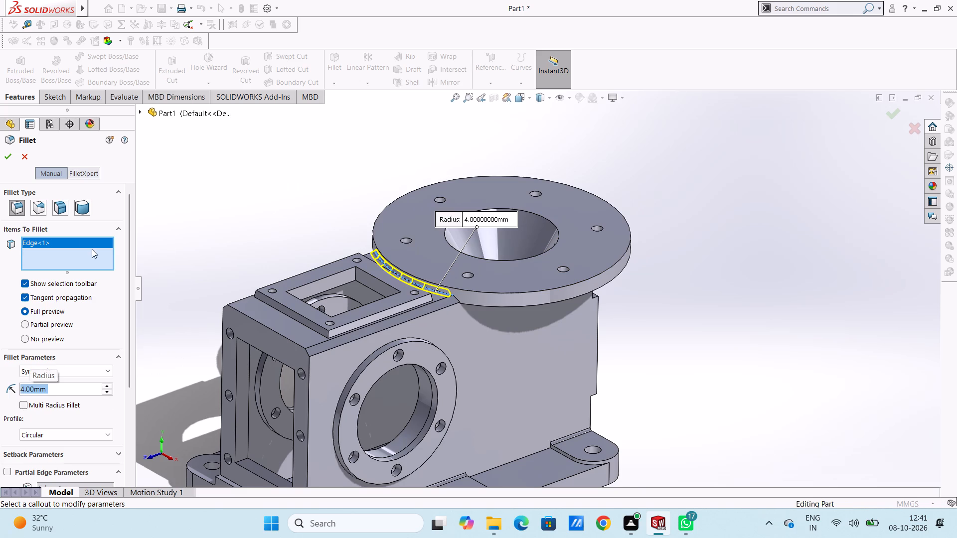
pyautogui.click(10, 160)
pyautogui.click(246, 181)
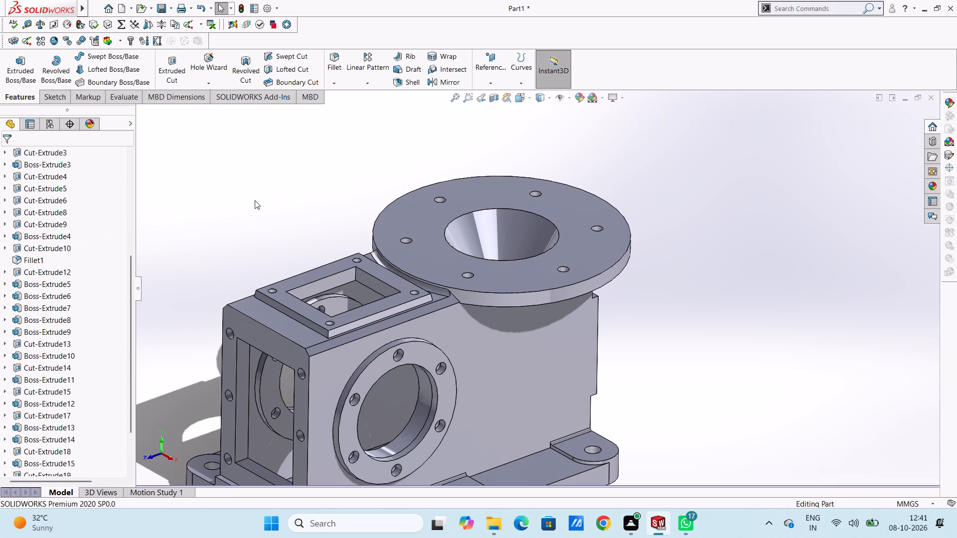
# Fillet the two edges above and below the raised four-hole square pad on the housing's end wall with a 4 mm radius.
pyautogui.scroll(5, 255, 200)
pyautogui.moveTo(336, 246); pyautogui.dragTo(413, 321, button='middle')
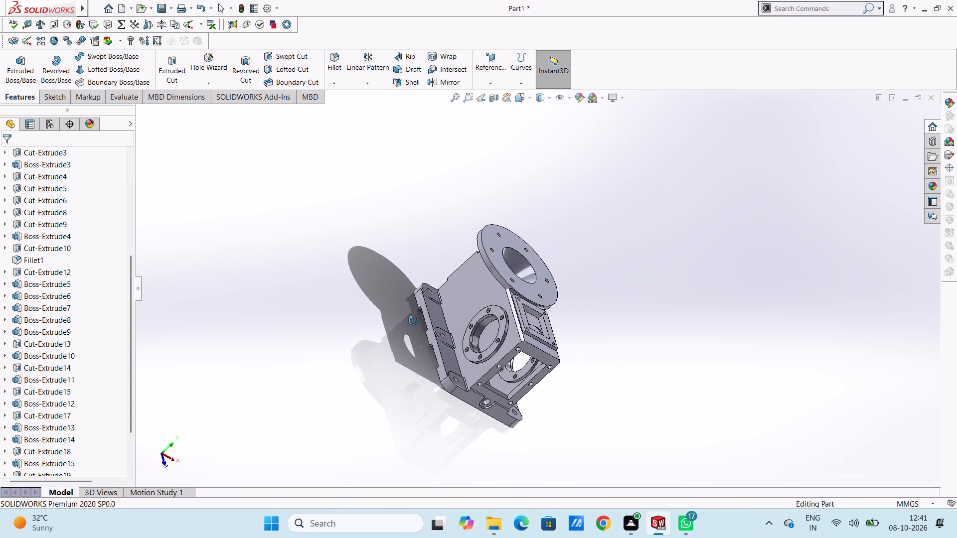
pyautogui.moveTo(413, 321); pyautogui.dragTo(359, 273, button='middle')
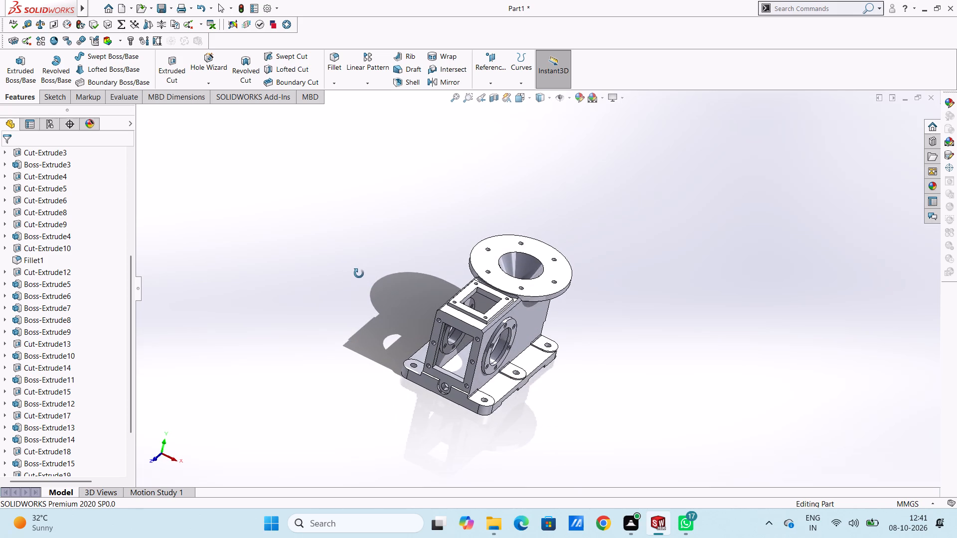
pyautogui.moveTo(359, 273); pyautogui.dragTo(361, 272, button='middle')
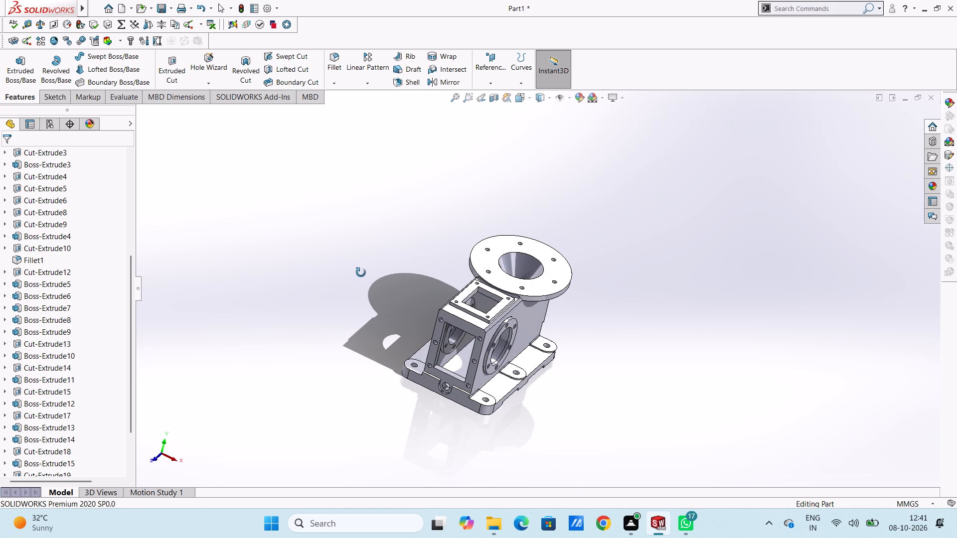
pyautogui.moveTo(361, 272); pyautogui.dragTo(357, 271, button='middle')
pyautogui.scroll(2, 334, 370)
pyautogui.moveTo(355, 364); pyautogui.dragTo(327, 344, button='middle')
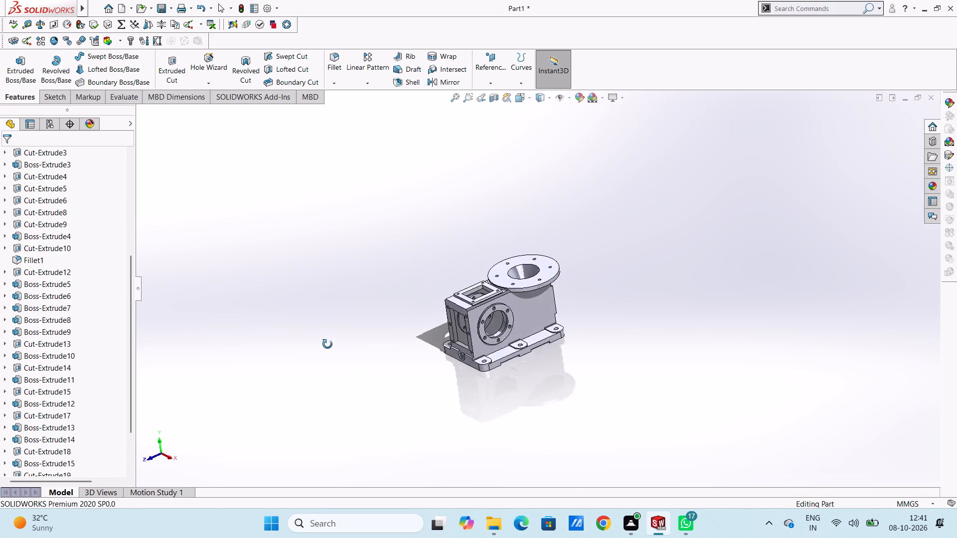
pyautogui.moveTo(327, 344); pyautogui.dragTo(290, 325, button='middle')
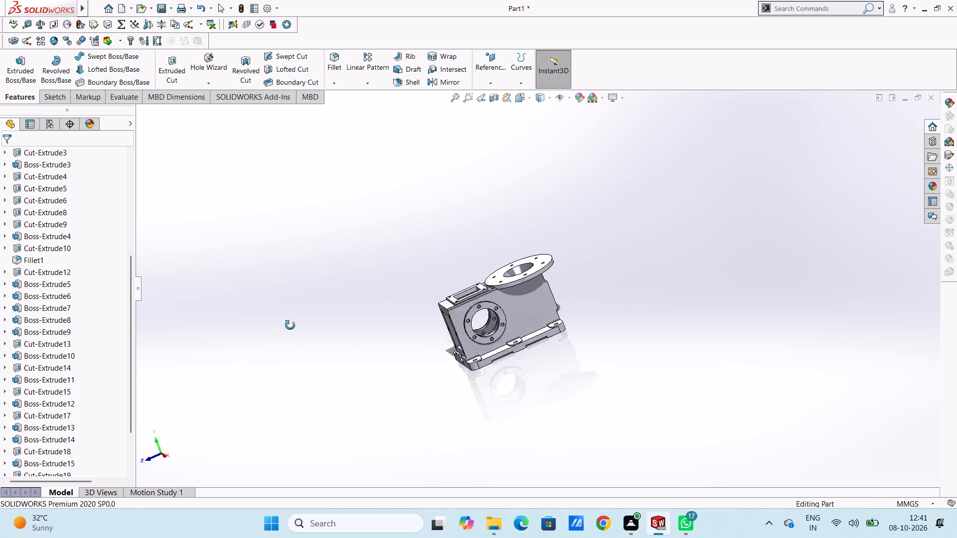
pyautogui.moveTo(290, 325); pyautogui.dragTo(258, 362, button='middle')
pyautogui.scroll(-2, 569, 255)
pyautogui.scroll(-5, 530, 302)
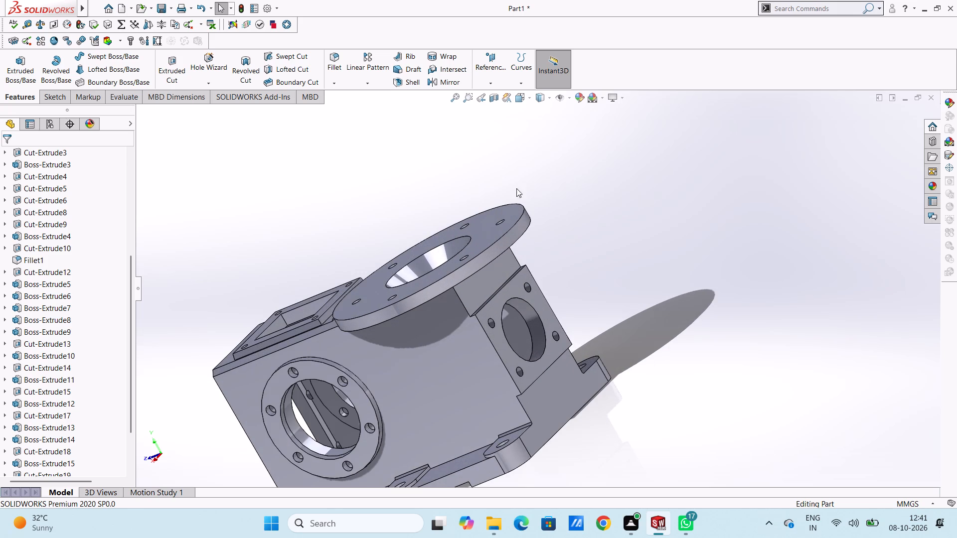
pyautogui.click(338, 62)
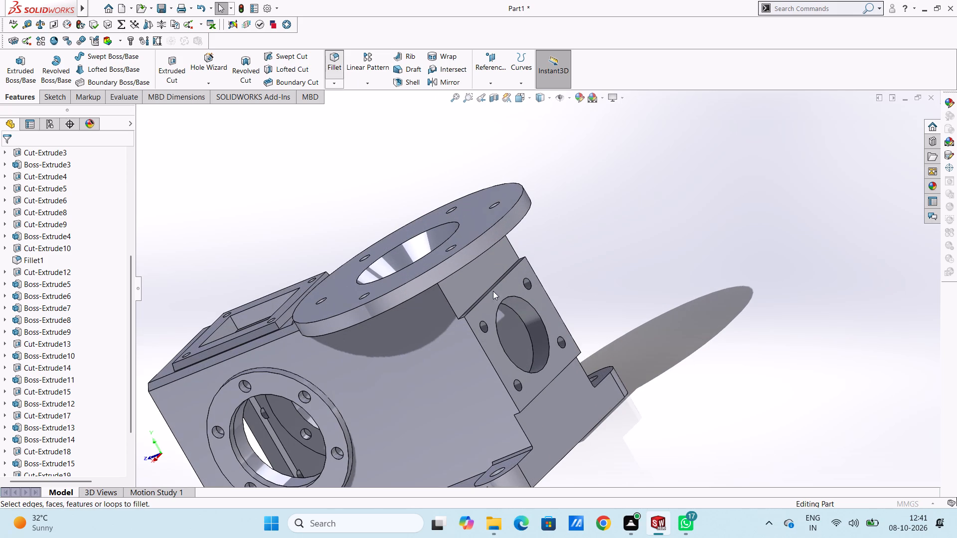
pyautogui.scroll(-2, 495, 299)
pyautogui.click(468, 305)
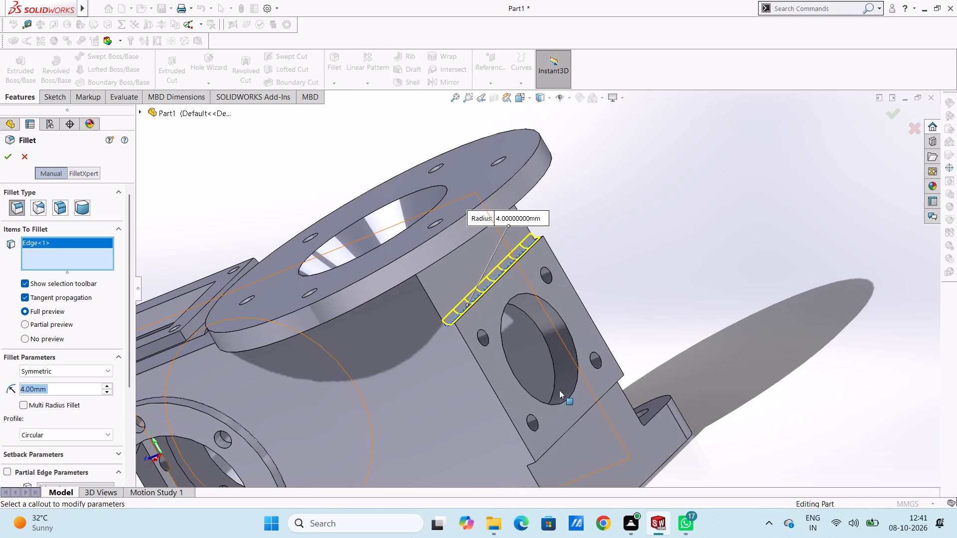
pyautogui.moveTo(571, 441); pyautogui.dragTo(558, 405, button='middle')
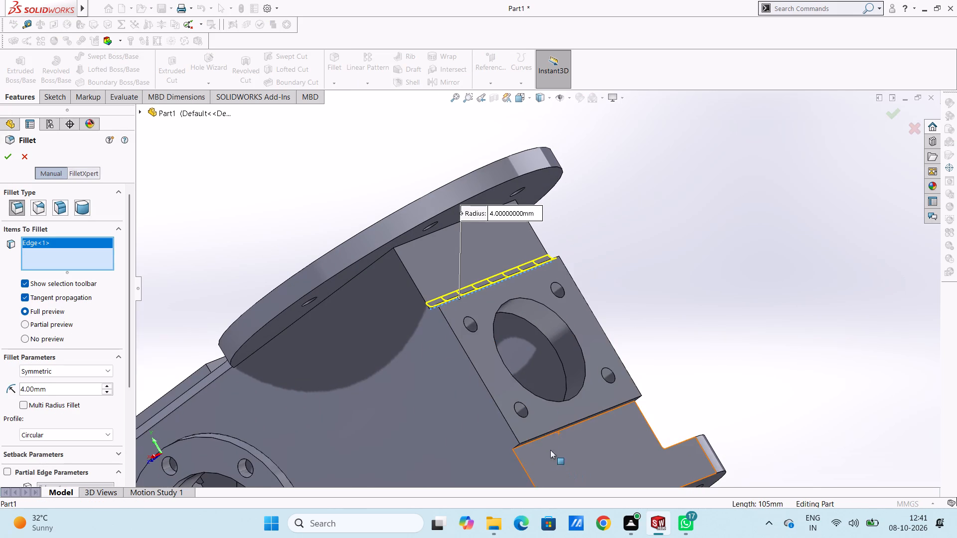
pyautogui.click(539, 440)
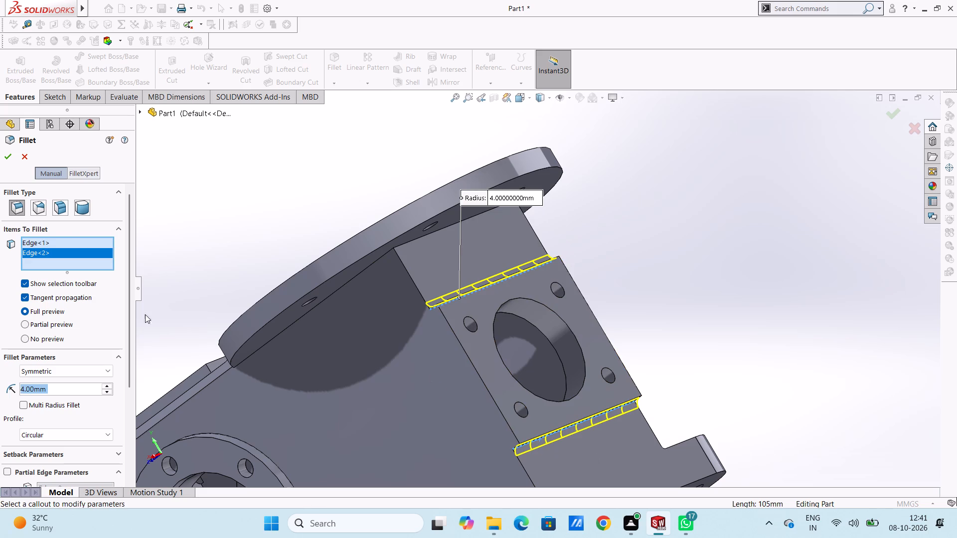
pyautogui.click(7, 159)
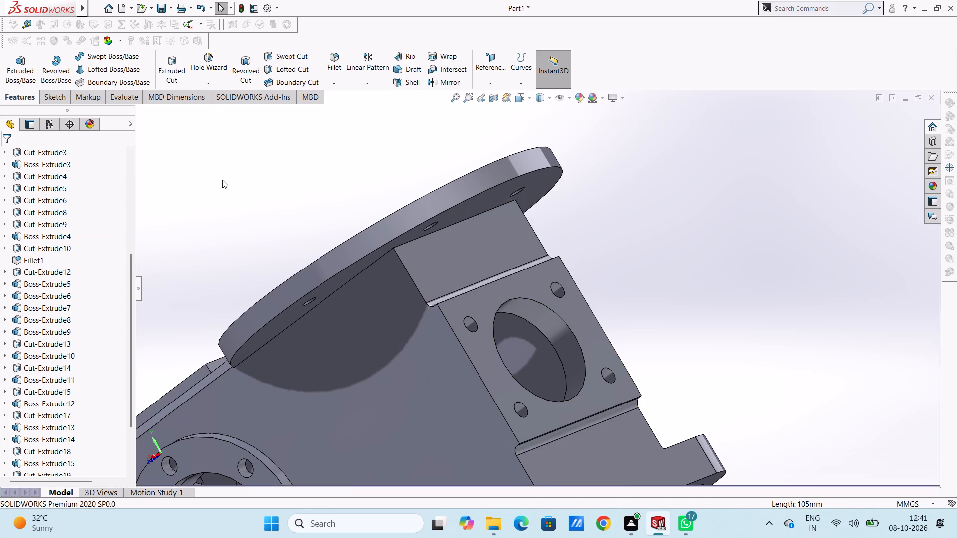
# Fillet the four inner corner edges of the two recesses across the base plate's underside with a 4 mm radius.
pyautogui.scroll(4, 222, 180)
pyautogui.scroll(3, 374, 408)
pyautogui.moveTo(501, 446); pyautogui.dragTo(526, 443, button='middle')
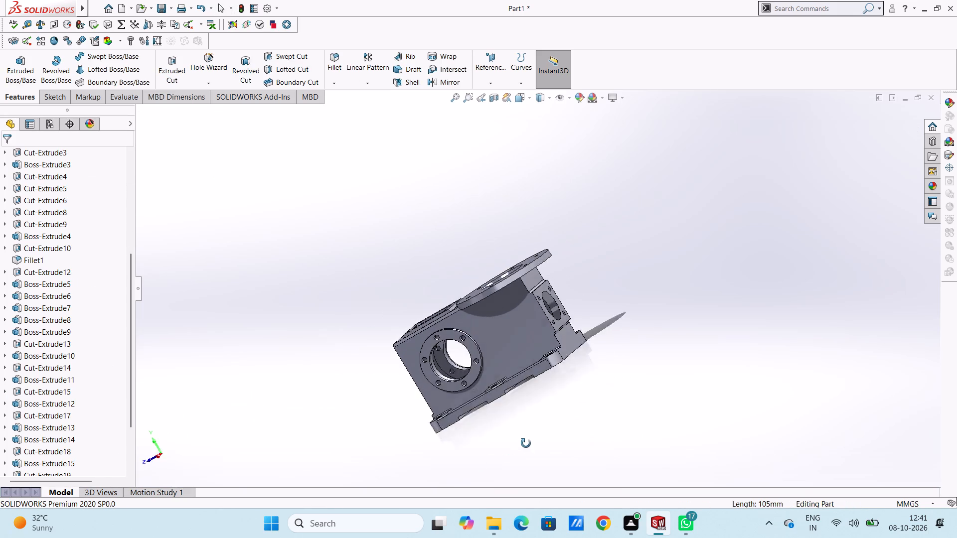
pyautogui.moveTo(526, 443); pyautogui.dragTo(529, 423, button='middle')
pyautogui.scroll(-4, 482, 407)
pyautogui.moveTo(514, 380); pyautogui.dragTo(502, 357, button='middle')
pyautogui.scroll(-1, 502, 357)
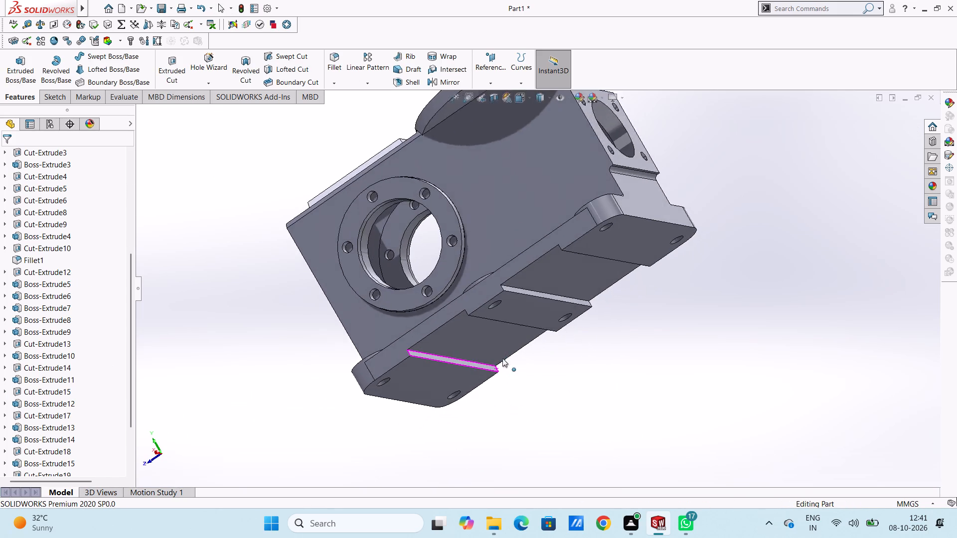
pyautogui.scroll(-2, 426, 319)
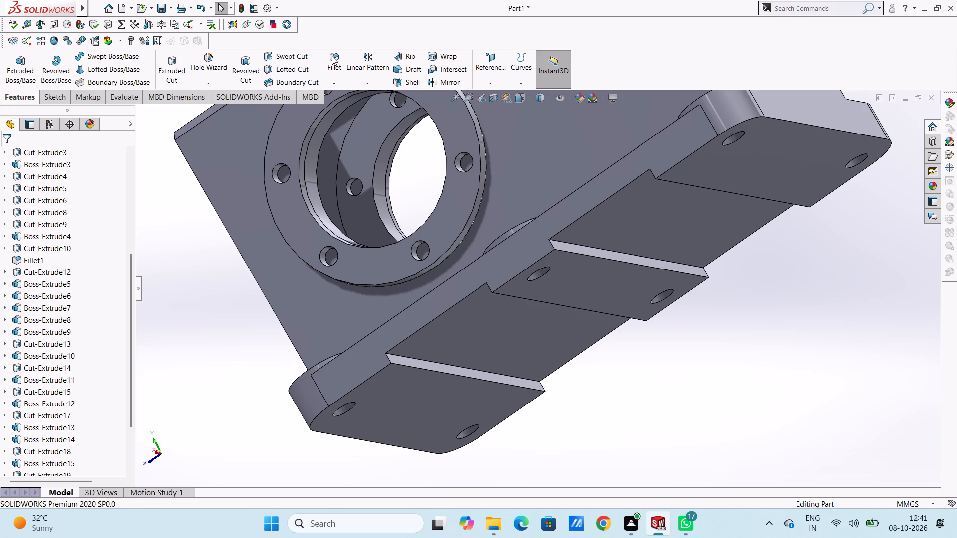
pyautogui.click(332, 56)
pyautogui.click(412, 358)
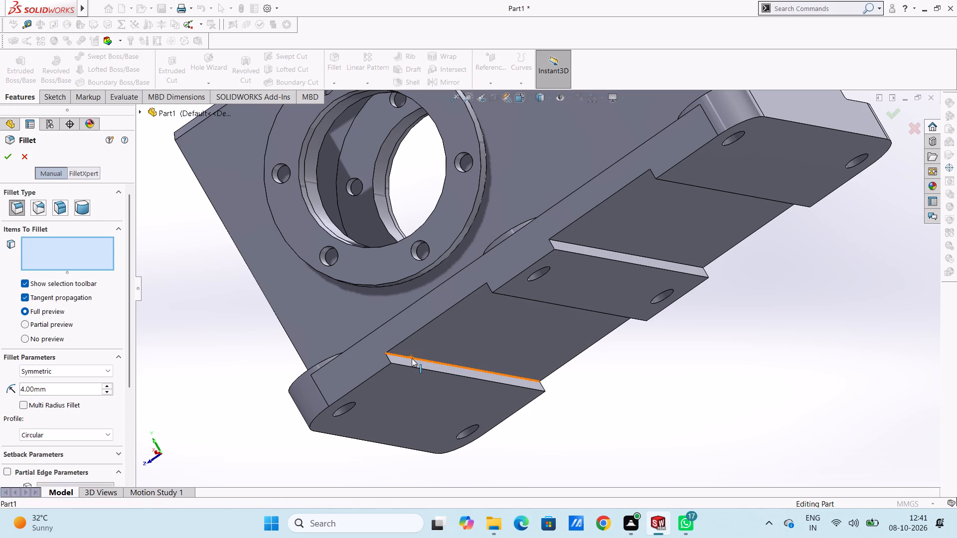
pyautogui.moveTo(651, 373); pyautogui.dragTo(696, 354, button='middle')
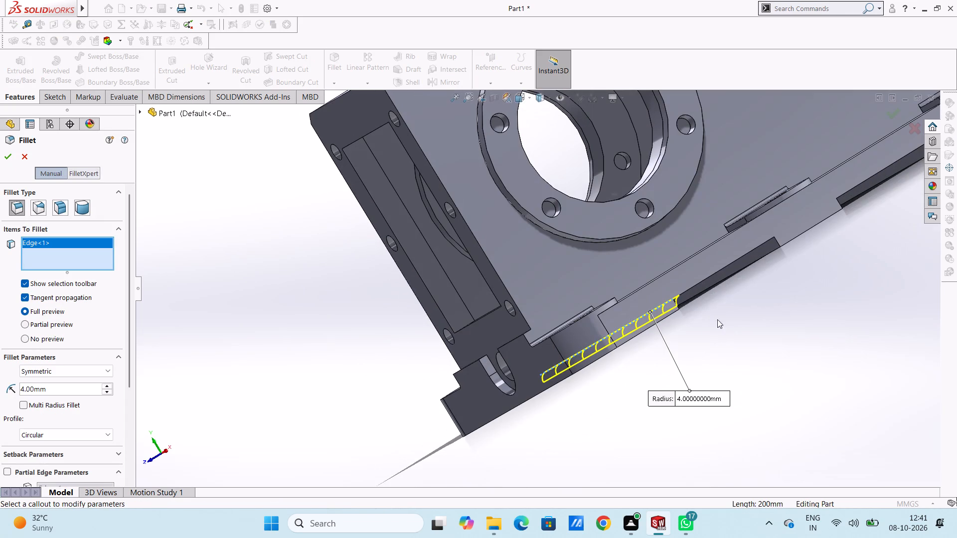
pyautogui.moveTo(765, 340); pyautogui.dragTo(751, 325, button='middle')
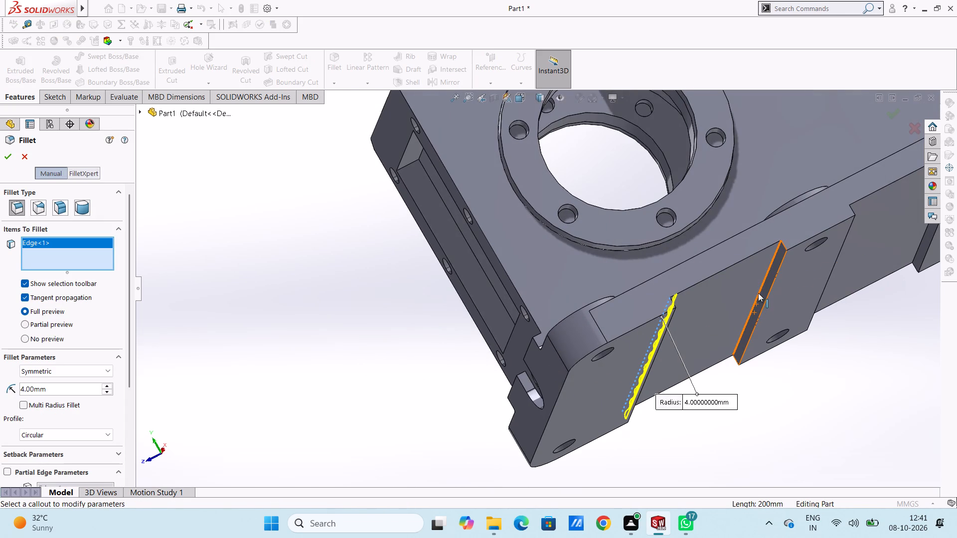
pyautogui.click(758, 293)
pyautogui.scroll(3, 792, 333)
pyautogui.moveTo(788, 269); pyautogui.dragTo(770, 301, button='middle')
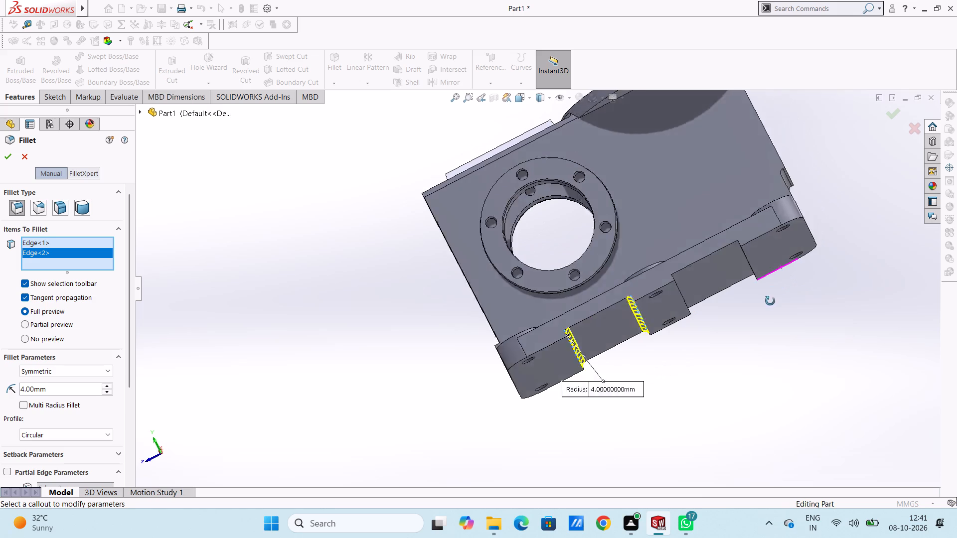
pyautogui.moveTo(770, 301); pyautogui.dragTo(761, 315, button='middle')
pyautogui.scroll(-1, 710, 328)
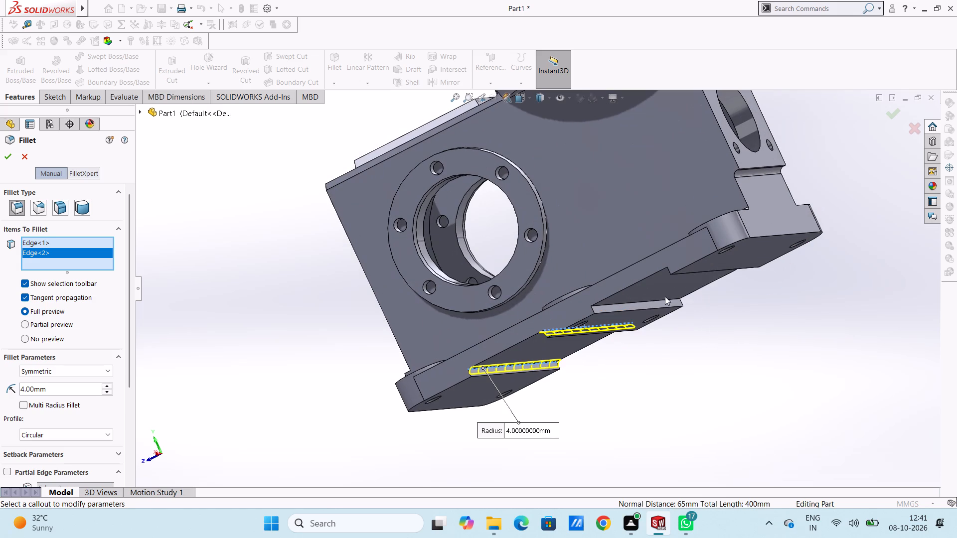
pyautogui.click(655, 302)
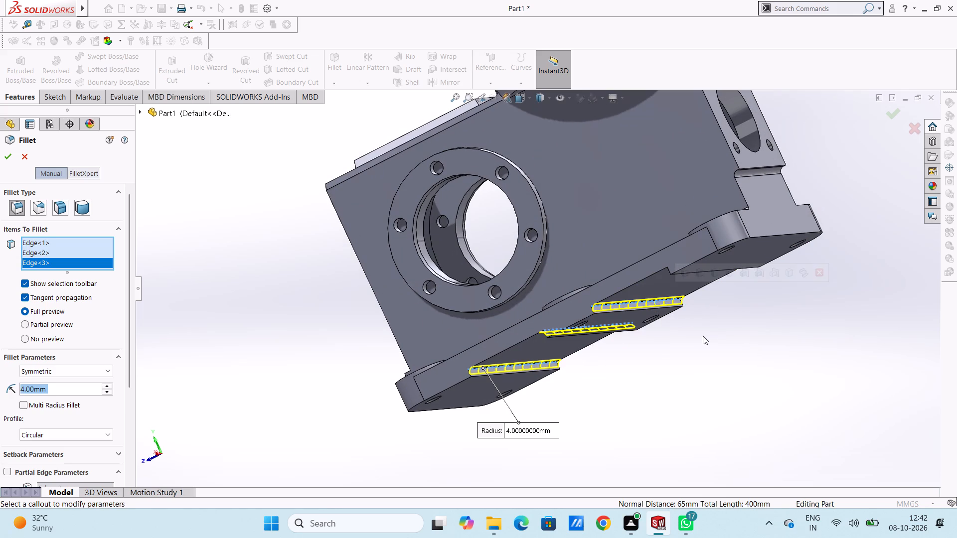
pyautogui.moveTo(717, 346); pyautogui.dragTo(752, 318, button='middle')
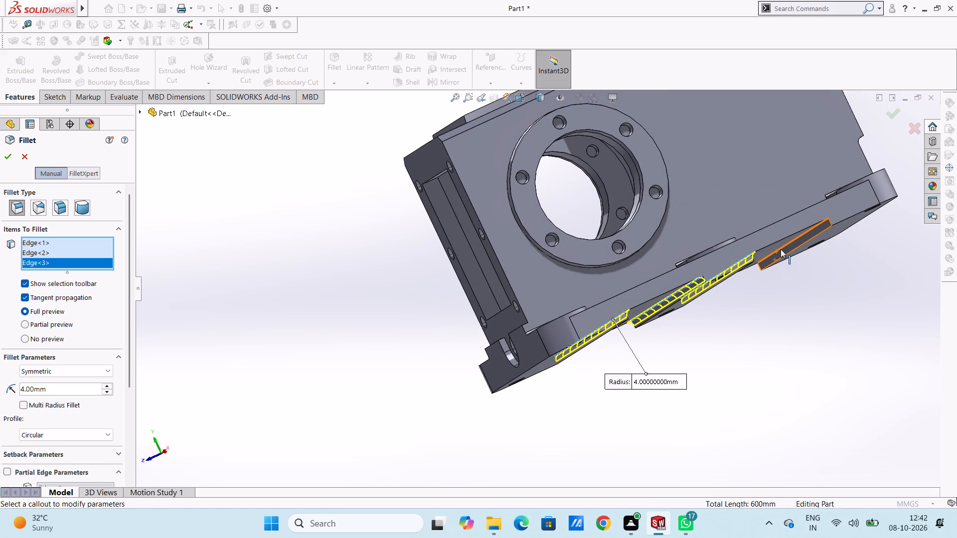
pyautogui.click(783, 249)
pyautogui.scroll(2, 764, 292)
pyautogui.moveTo(732, 330); pyautogui.dragTo(717, 340, button='middle')
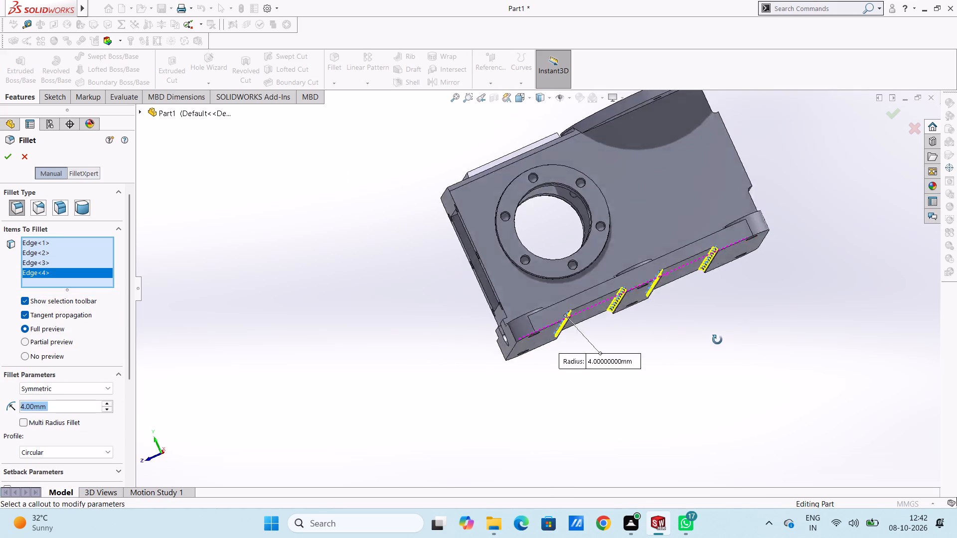
pyautogui.moveTo(717, 340); pyautogui.dragTo(706, 379, button='middle')
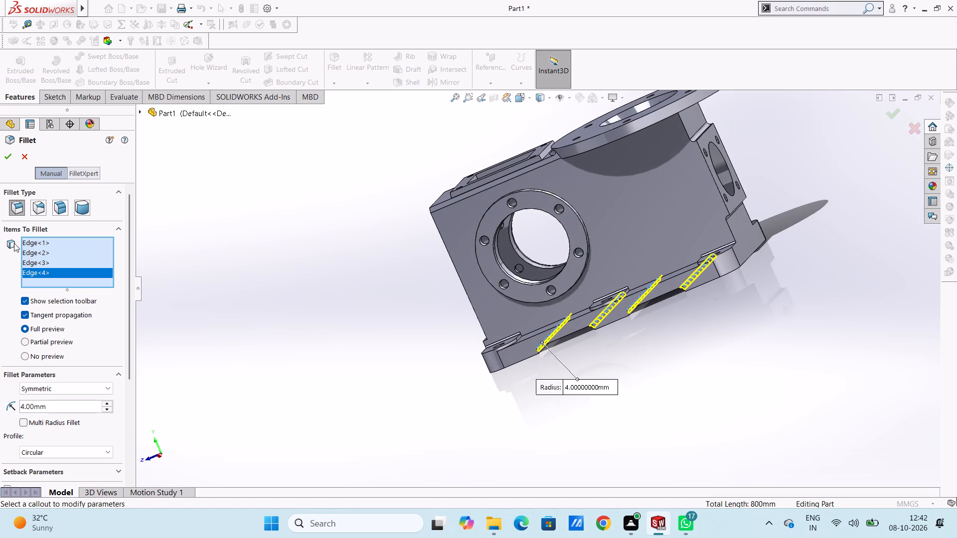
pyautogui.click(7, 160)
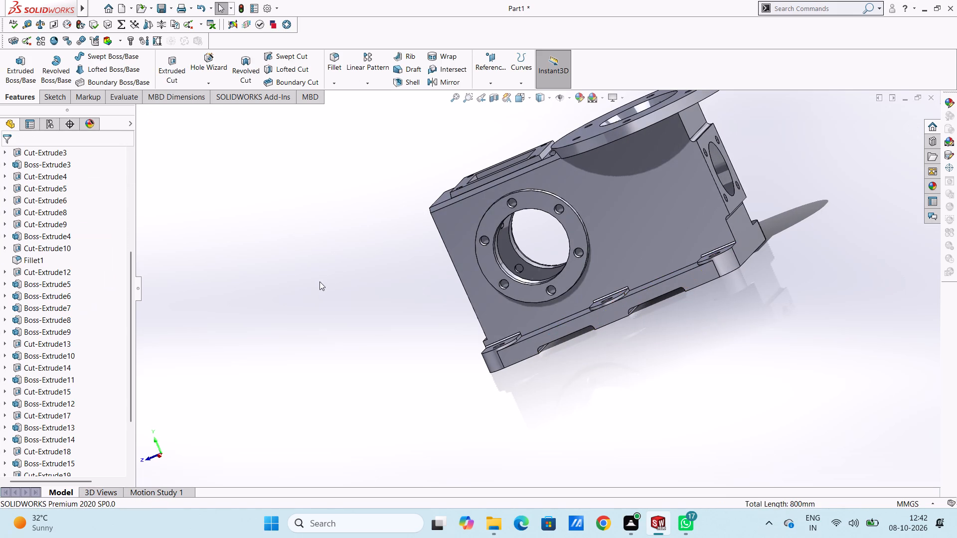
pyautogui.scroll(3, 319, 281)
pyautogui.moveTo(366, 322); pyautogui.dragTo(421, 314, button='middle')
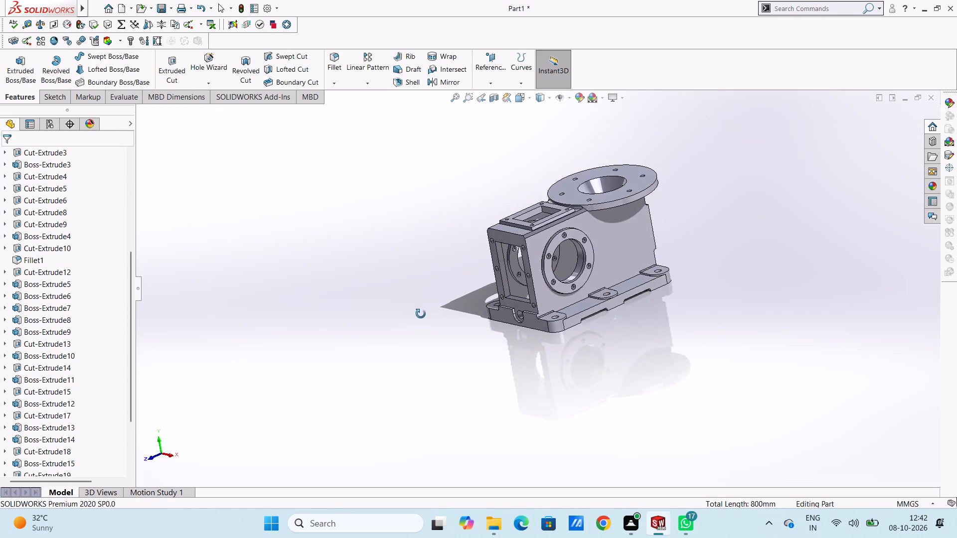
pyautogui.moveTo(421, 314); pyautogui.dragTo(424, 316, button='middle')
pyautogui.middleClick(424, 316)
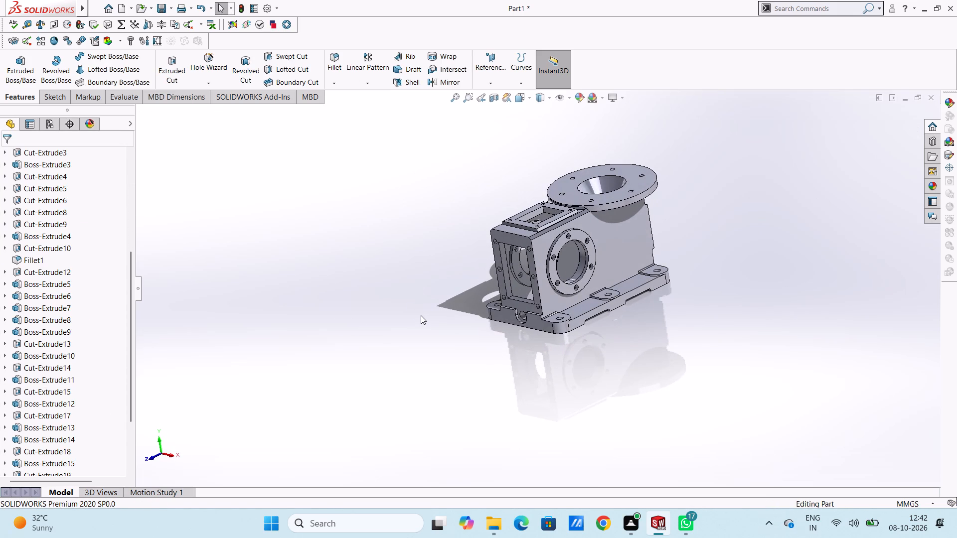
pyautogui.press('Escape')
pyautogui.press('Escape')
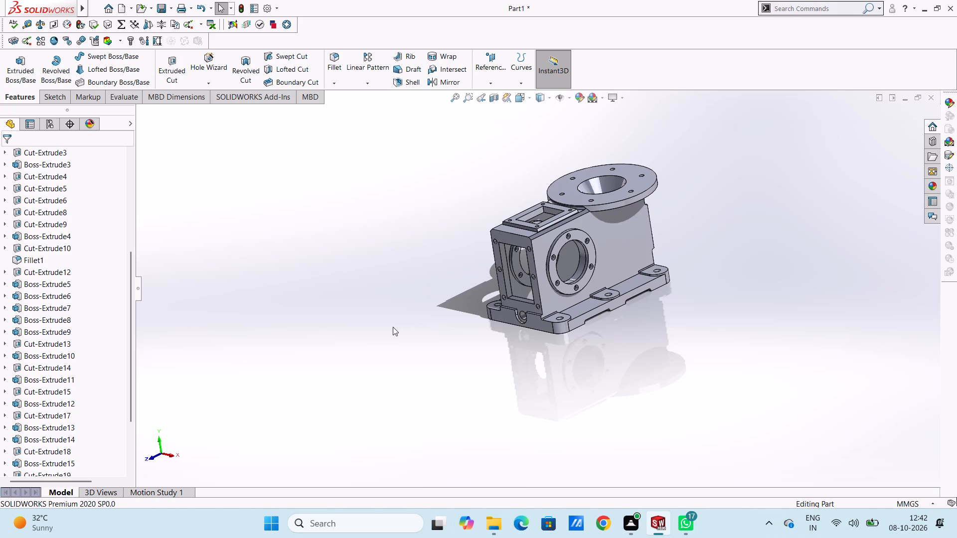
# Show the housing in isometric view and open the colour appearance settings for the whole part.
pyautogui.hotkey('ctrl', '7')
pyautogui.scroll(4, 393, 327)
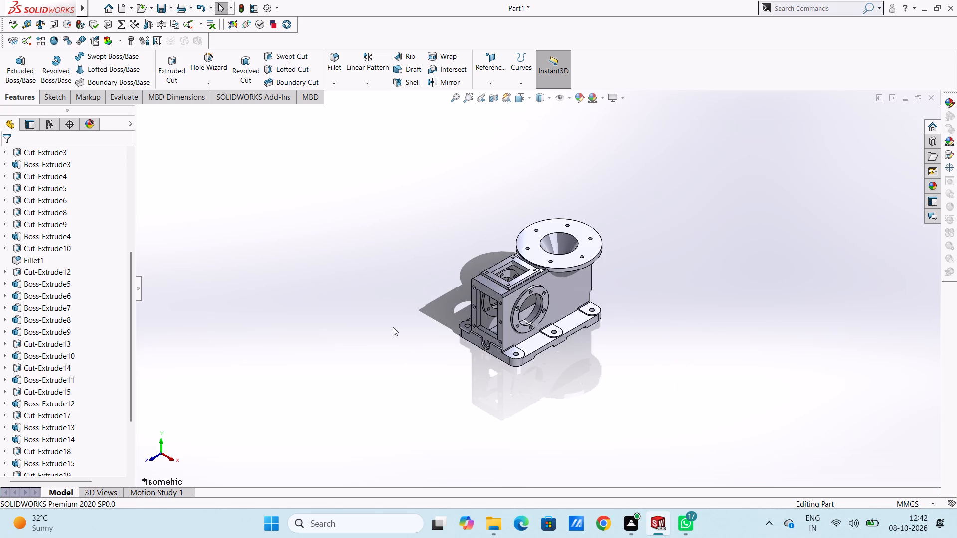
pyautogui.scroll(-1, 603, 336)
pyautogui.scroll(1, 603, 337)
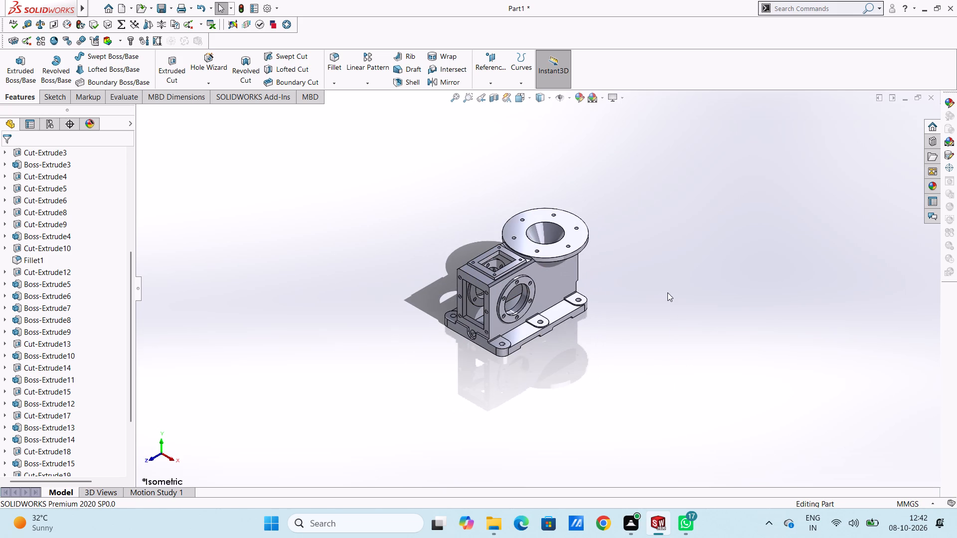
pyautogui.click(575, 97)
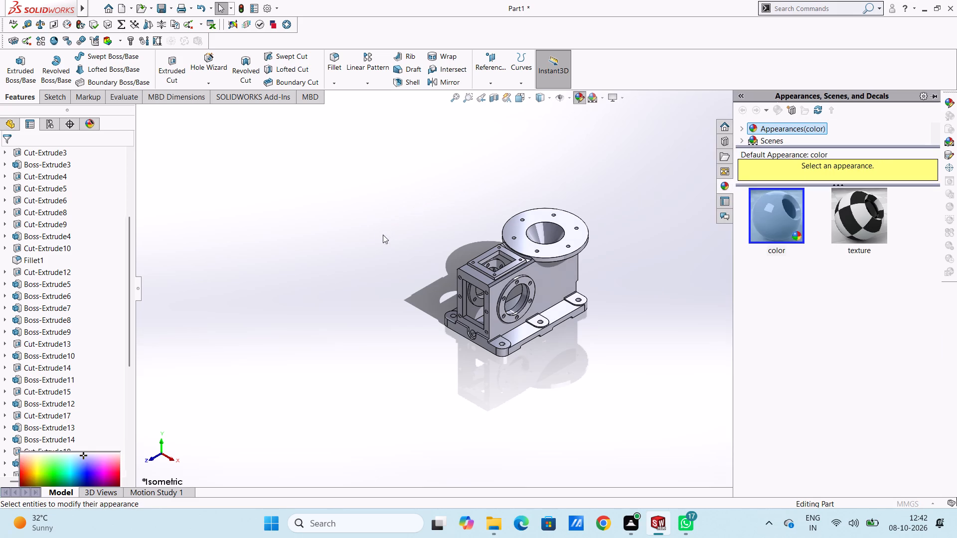
pyautogui.scroll(-3, 119, 397)
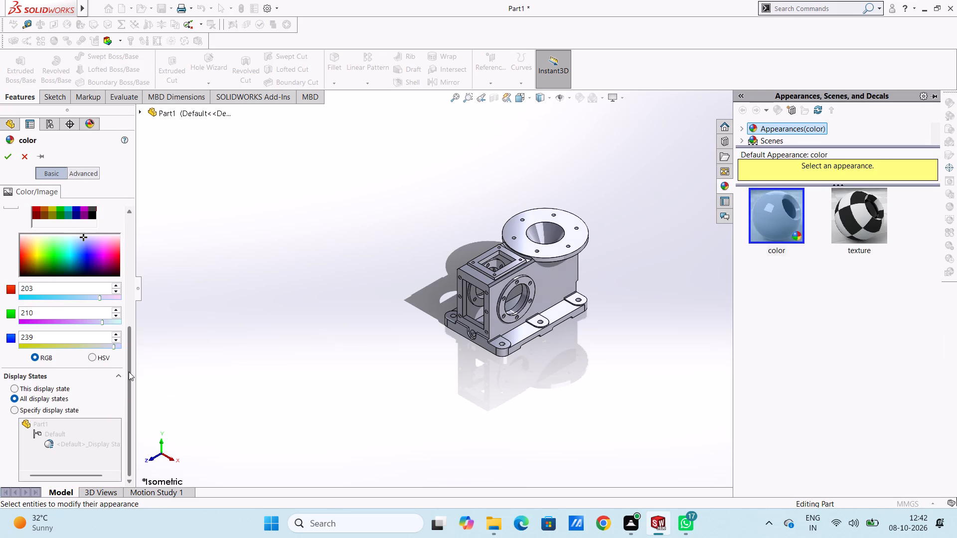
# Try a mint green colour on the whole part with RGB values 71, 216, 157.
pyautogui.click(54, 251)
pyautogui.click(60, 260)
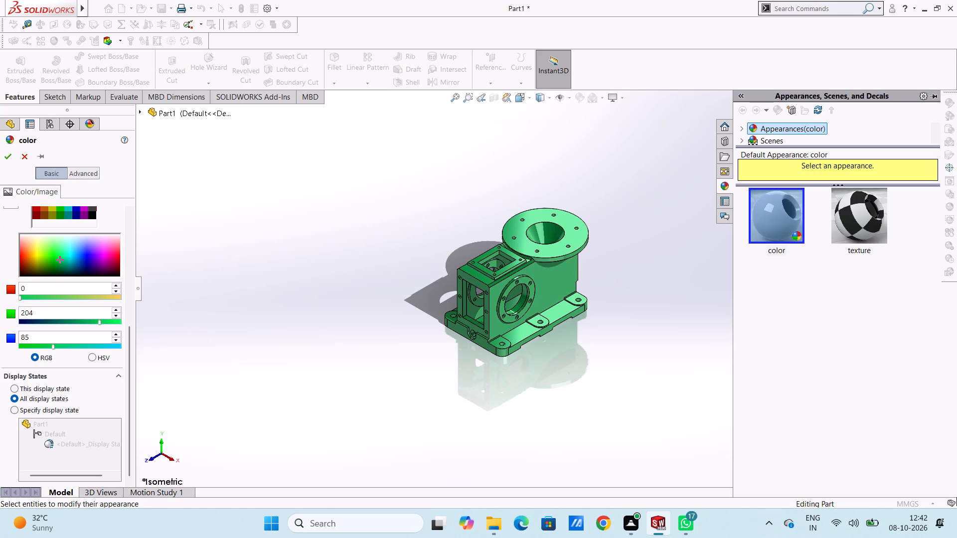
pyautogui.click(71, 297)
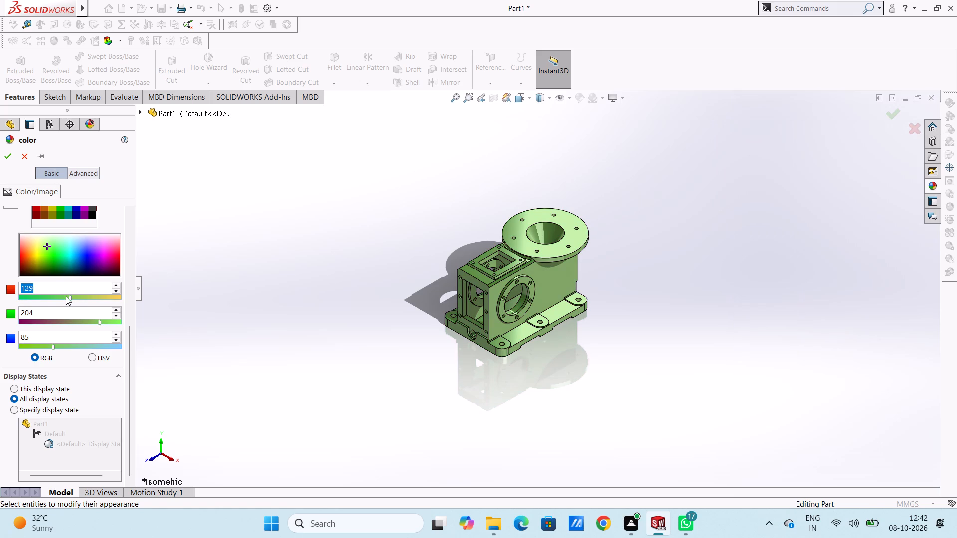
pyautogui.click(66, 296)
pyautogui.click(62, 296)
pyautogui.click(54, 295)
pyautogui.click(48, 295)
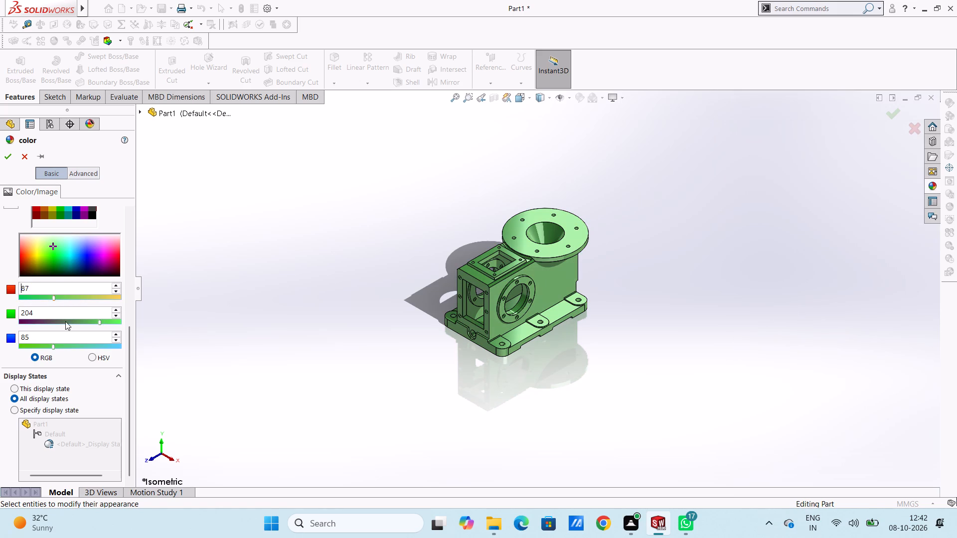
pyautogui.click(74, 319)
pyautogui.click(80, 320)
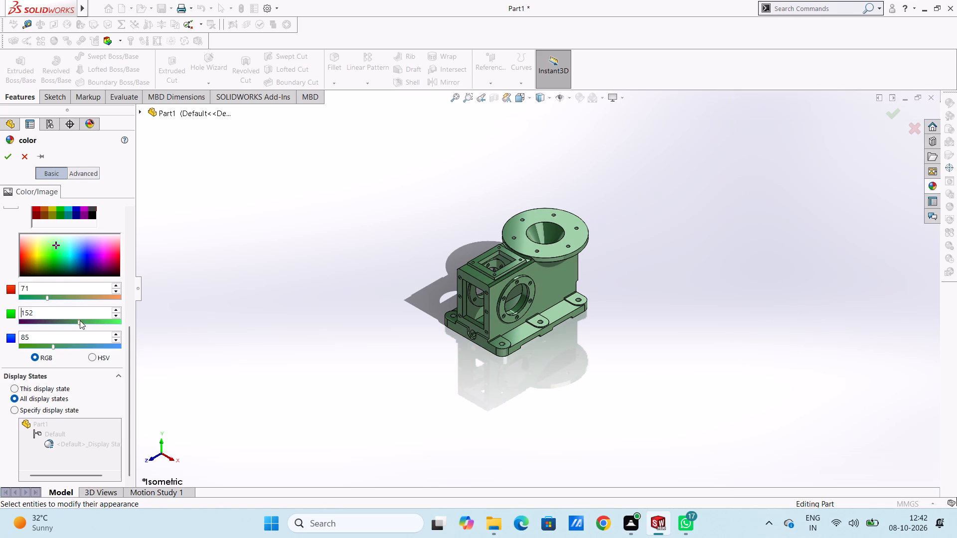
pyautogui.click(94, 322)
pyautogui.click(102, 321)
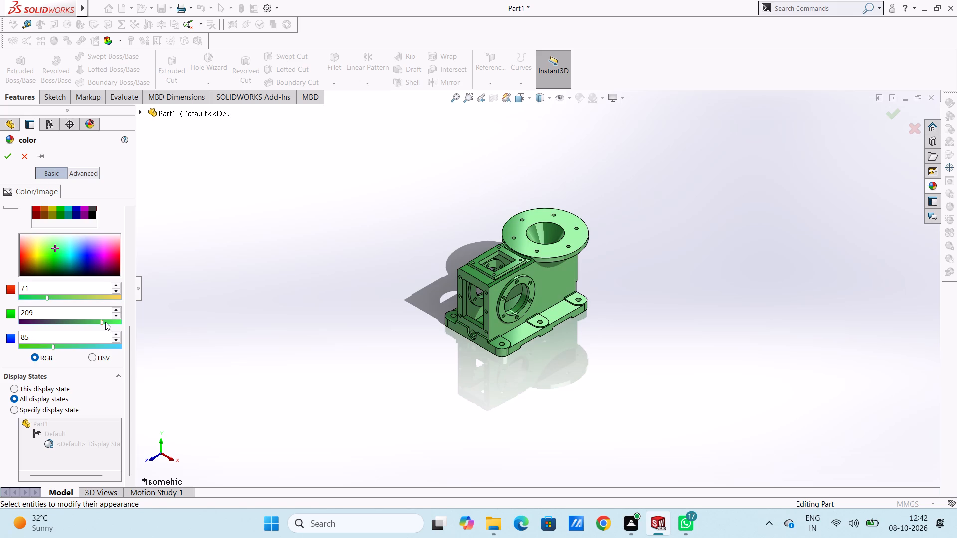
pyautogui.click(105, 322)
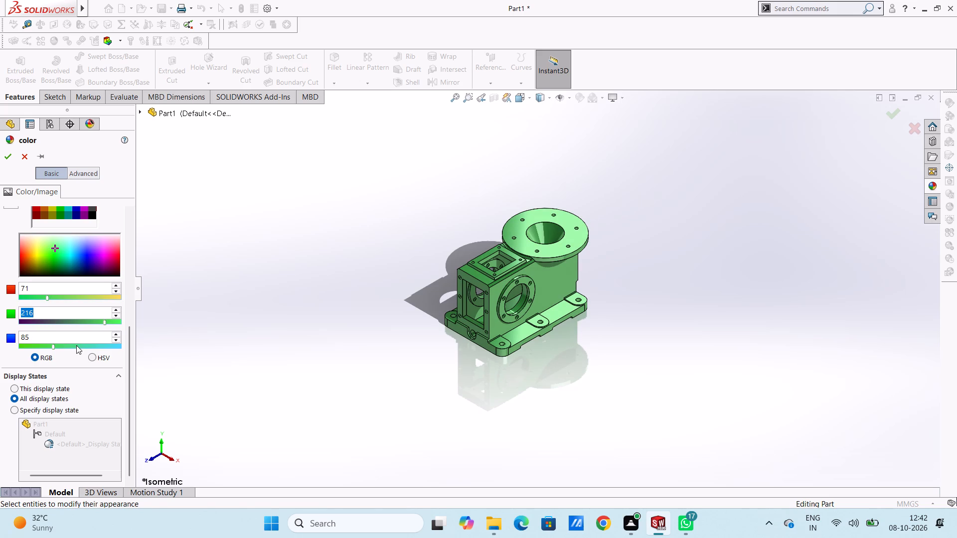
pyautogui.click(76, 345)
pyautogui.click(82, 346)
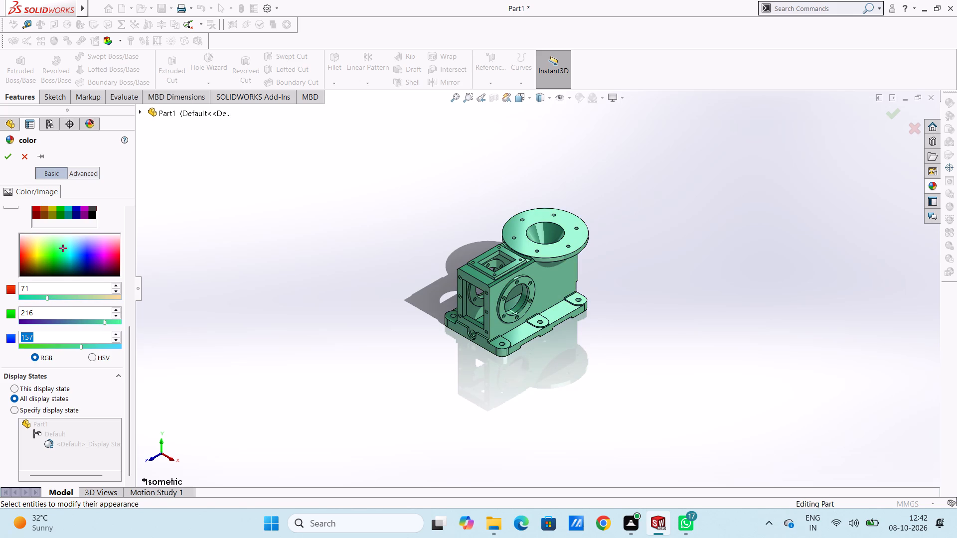
# Colour the whole part bright green with RGB values 69, 208, 31 and apply the appearance.
pyautogui.click(61, 259)
pyautogui.click(58, 260)
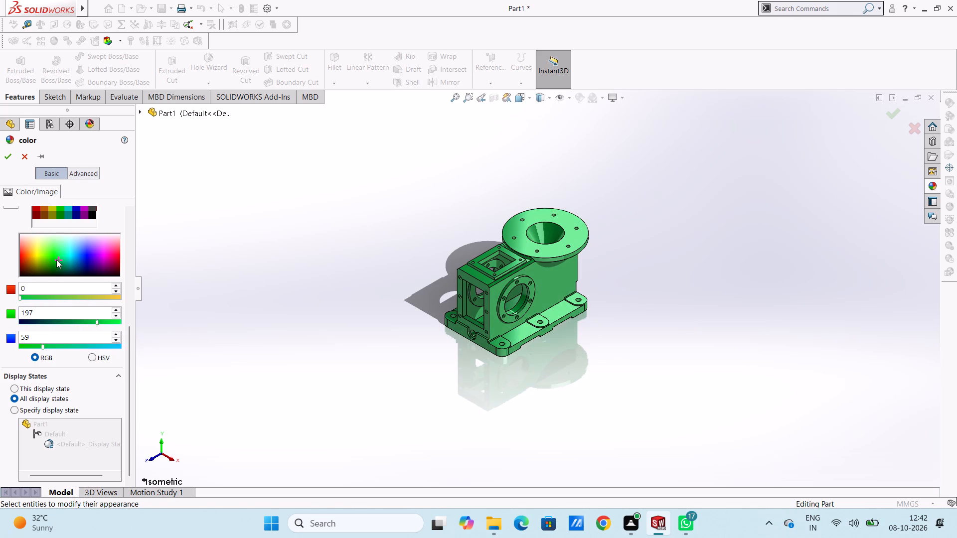
pyautogui.click(56, 260)
pyautogui.click(56, 259)
pyautogui.click(56, 293)
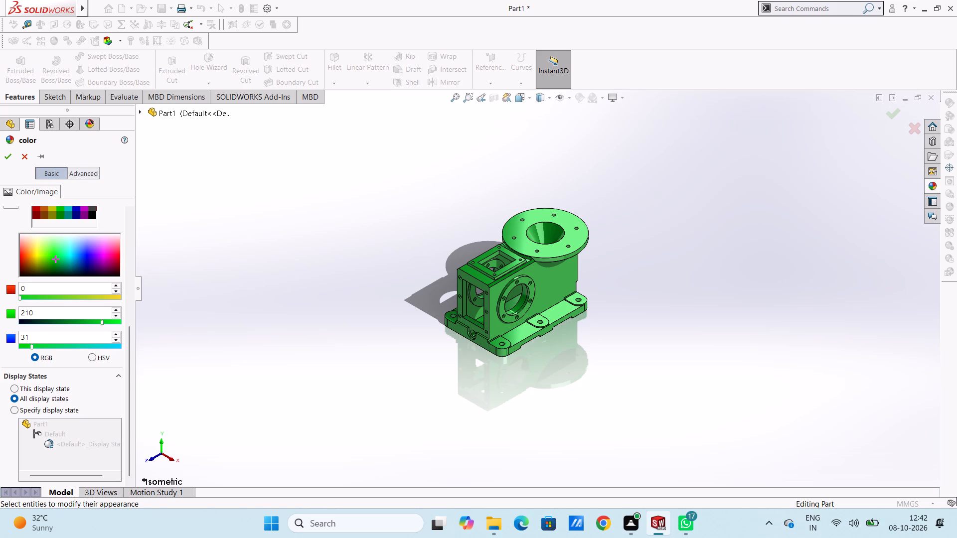
pyautogui.click(56, 294)
pyautogui.click(53, 297)
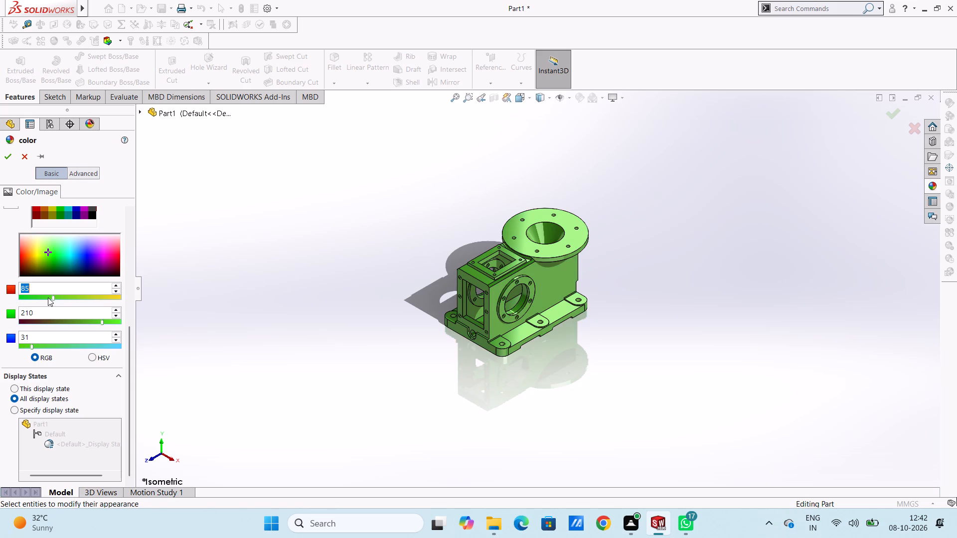
pyautogui.click(47, 297)
pyautogui.click(71, 320)
pyautogui.click(64, 320)
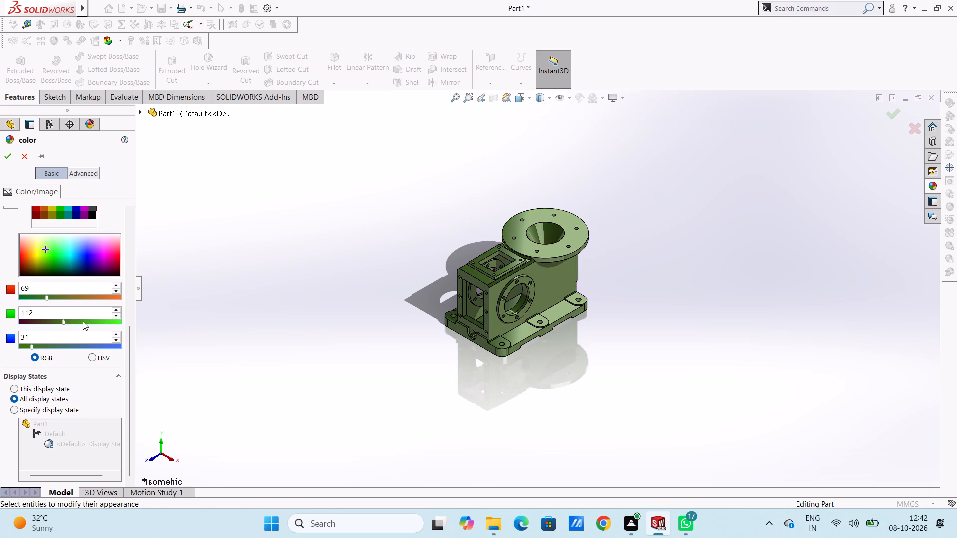
pyautogui.click(91, 321)
pyautogui.click(102, 321)
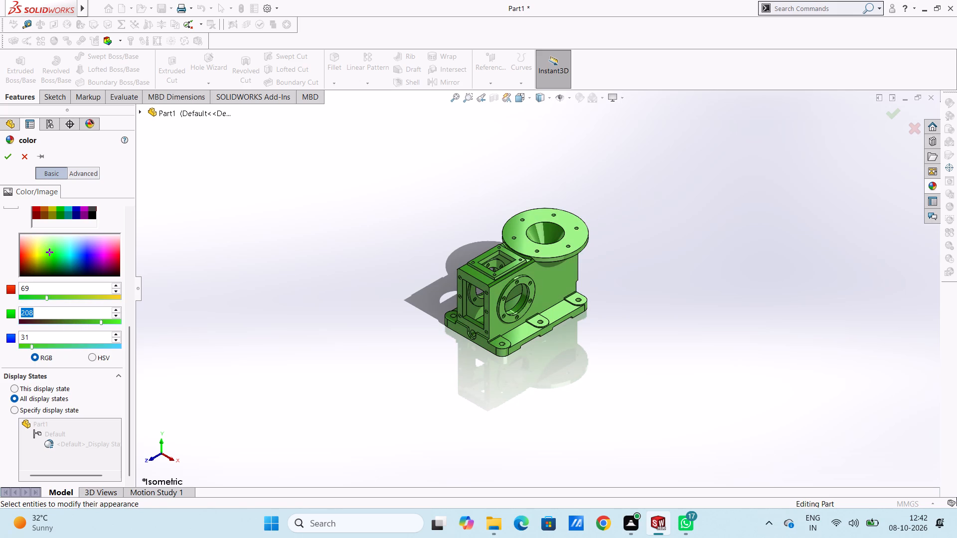
pyautogui.click(8, 154)
# Give the round top flange's upper face its own orange colour, RGB 232, 113, 8, from the standard swatches.
pyautogui.scroll(-3, 525, 244)
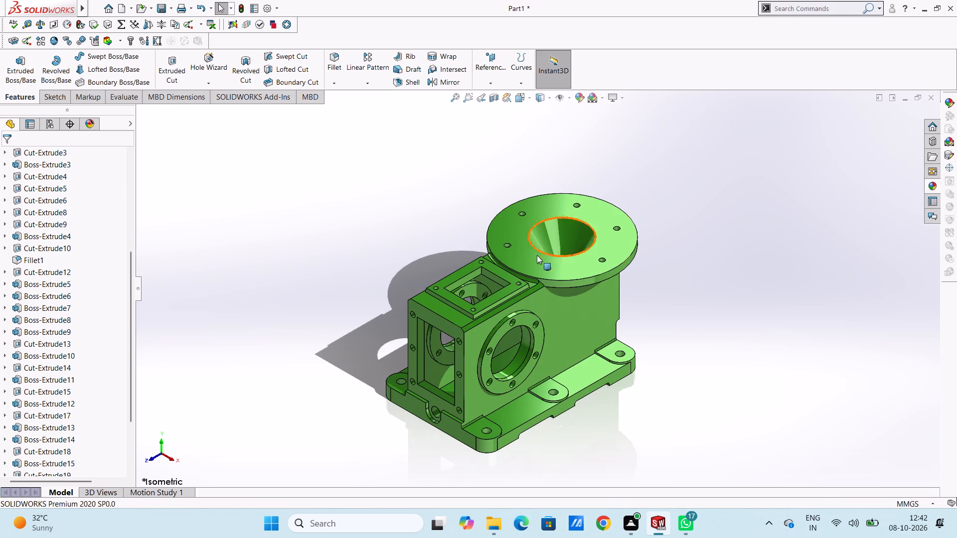
pyautogui.click(512, 229)
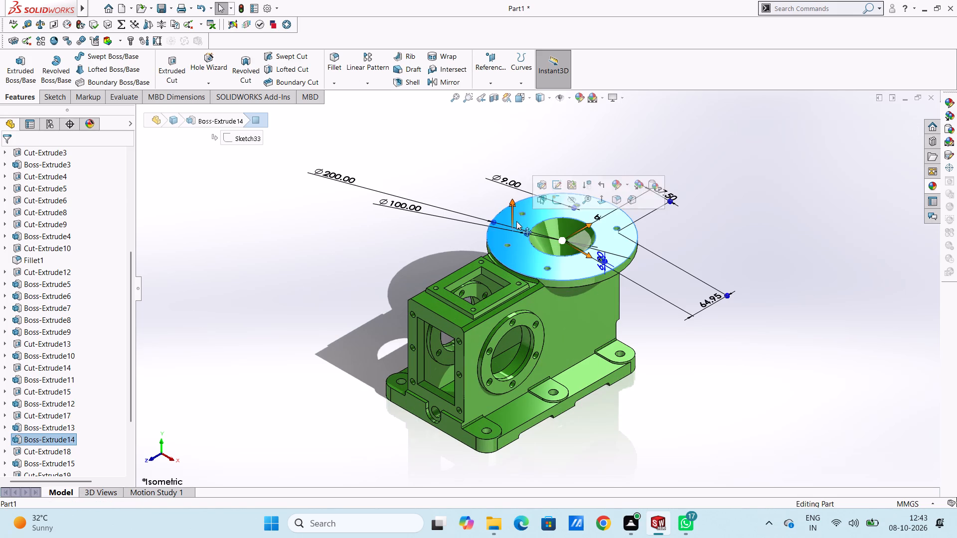
pyautogui.click(579, 96)
pyautogui.scroll(4, 304, 331)
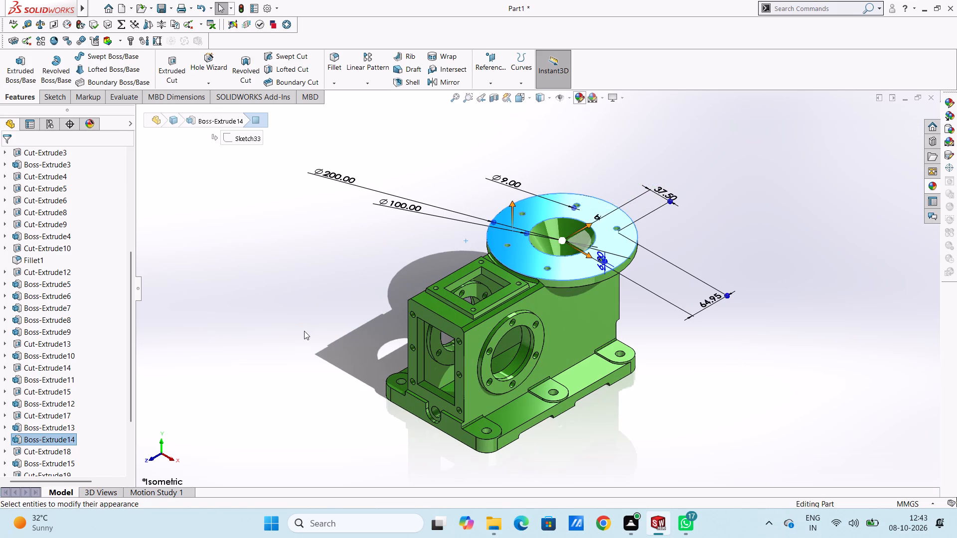
pyautogui.scroll(6, 310, 339)
pyautogui.scroll(-3, 573, 331)
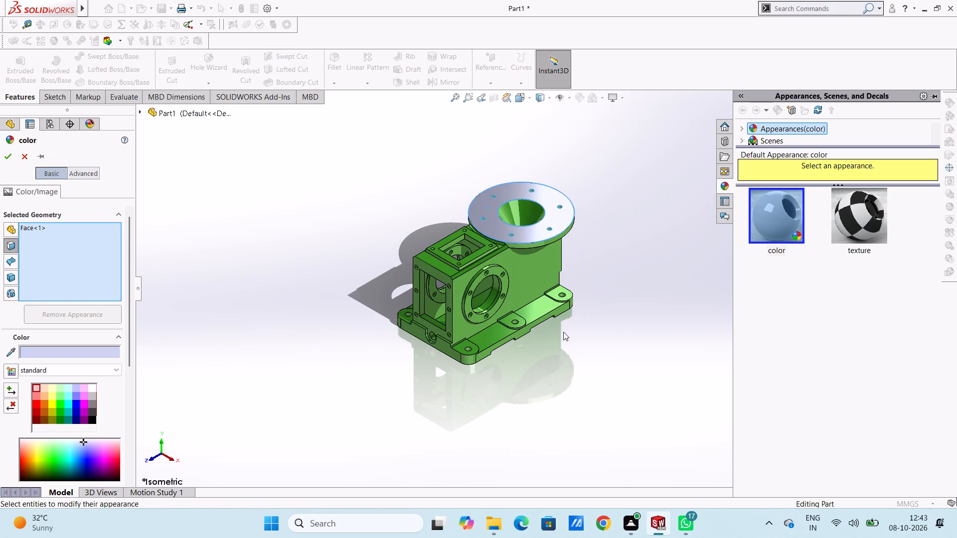
pyautogui.scroll(-2, 78, 414)
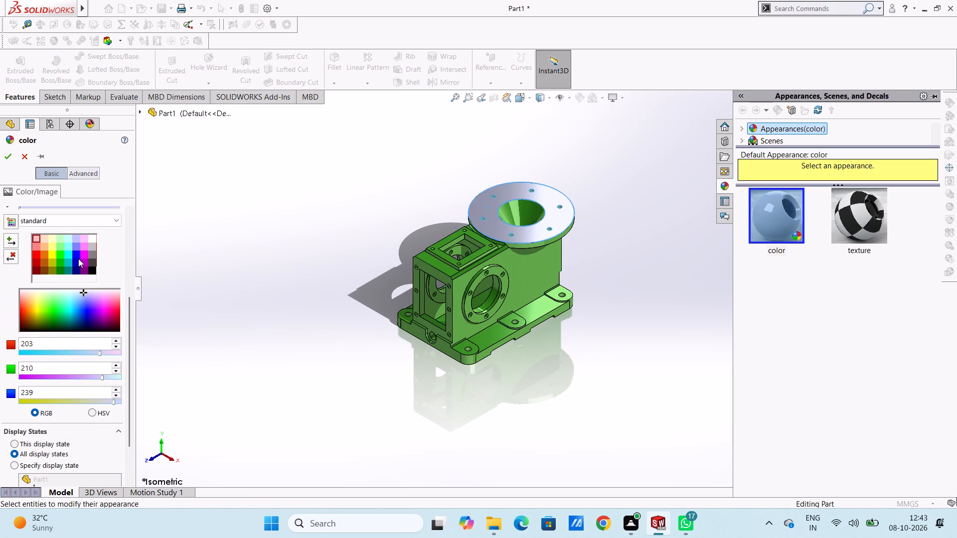
pyautogui.click(78, 252)
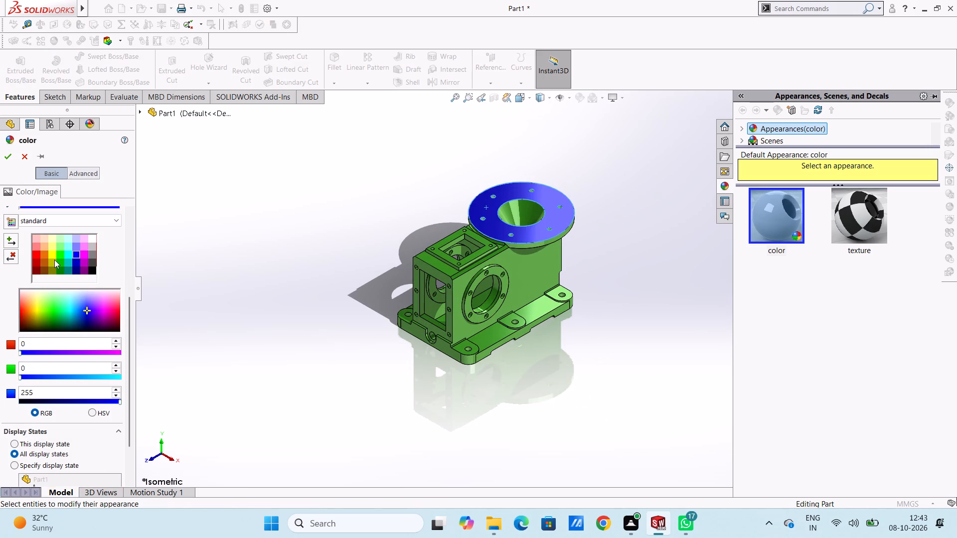
pyautogui.click(53, 258)
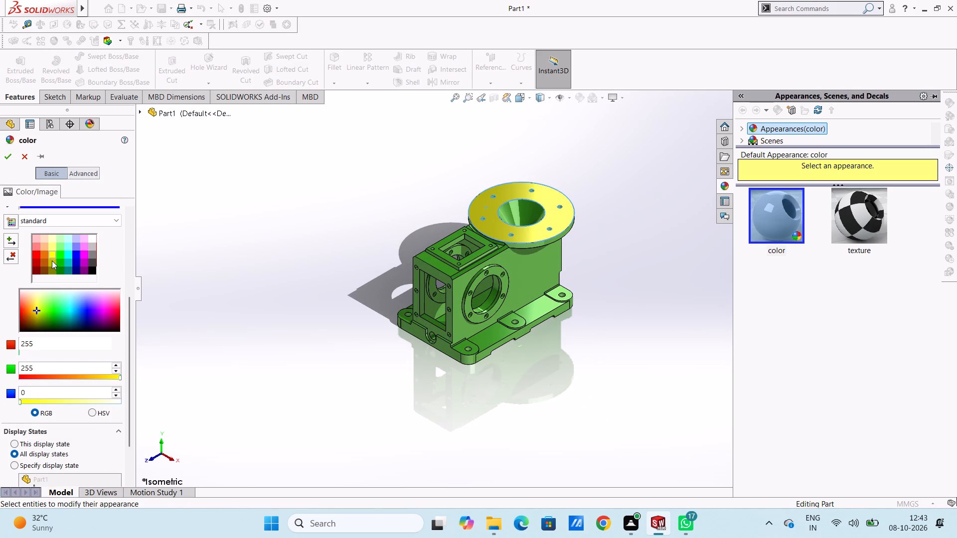
pyautogui.click(44, 258)
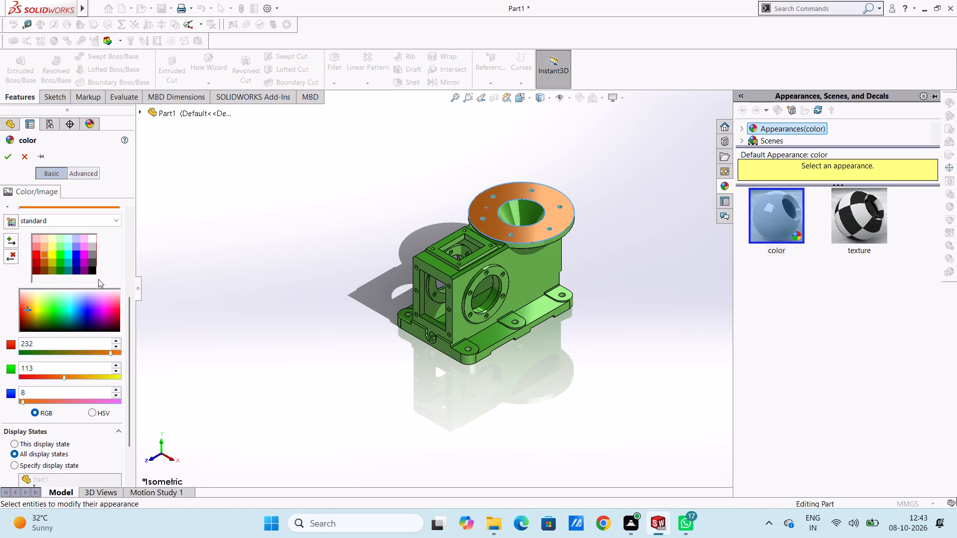
# Extend the round flange's orange colour to the rectangular top frame's upper face and the six mounting-pad faces on the base.
pyautogui.click(435, 248)
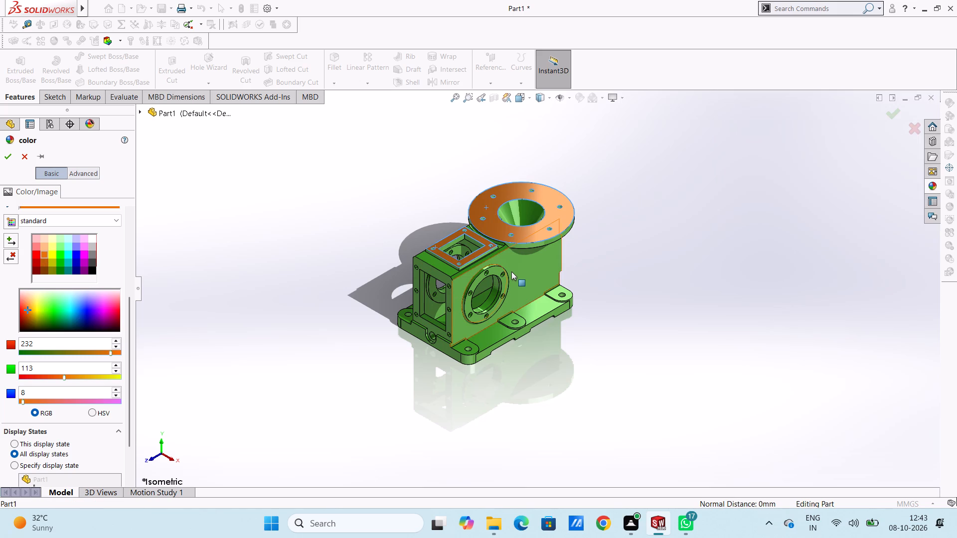
pyautogui.click(473, 345)
pyautogui.click(511, 321)
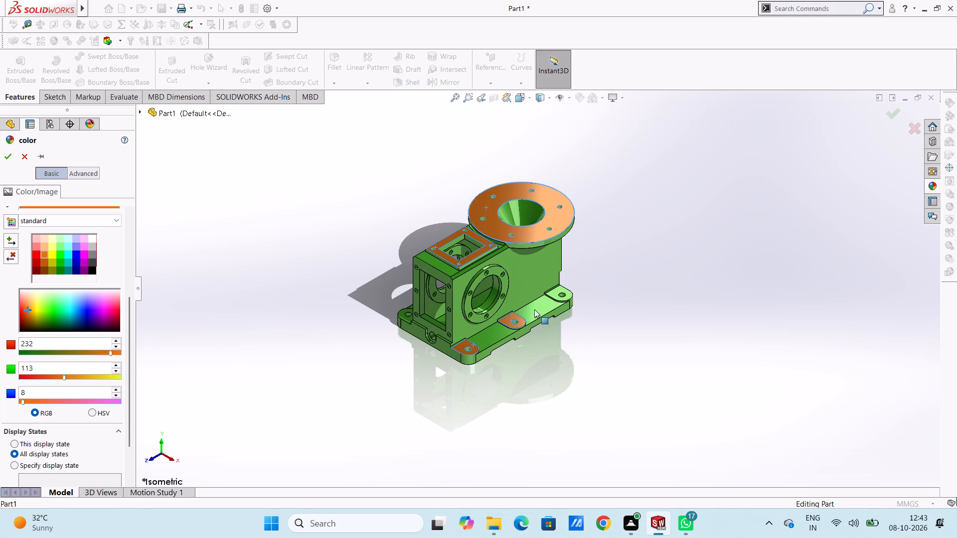
pyautogui.click(559, 296)
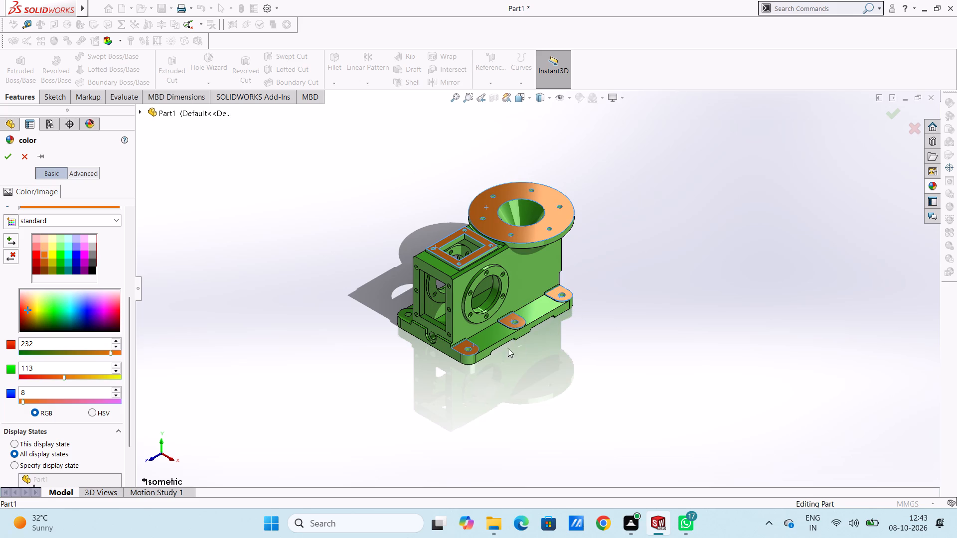
pyautogui.moveTo(343, 338); pyautogui.dragTo(415, 409, button='middle')
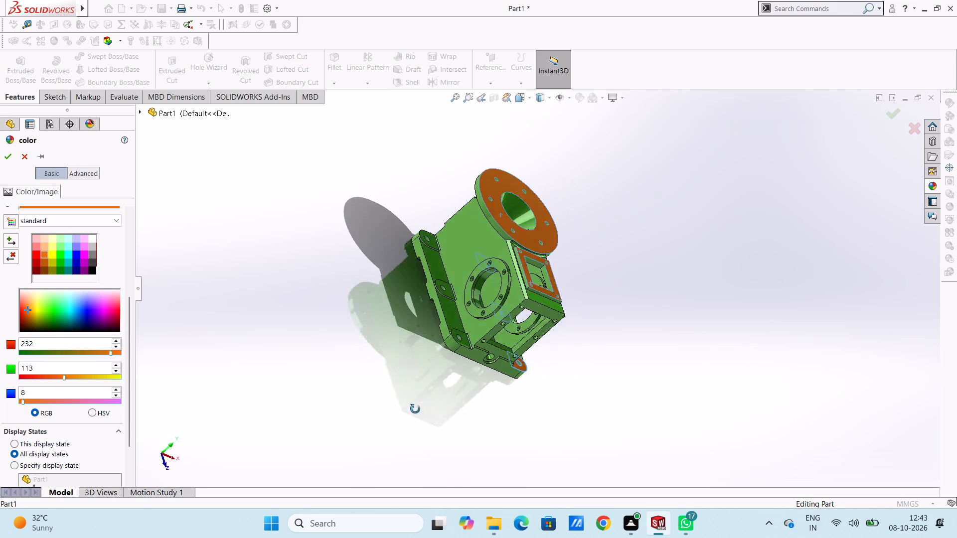
pyautogui.moveTo(415, 409); pyautogui.dragTo(391, 420, button='middle')
pyautogui.moveTo(359, 294); pyautogui.dragTo(379, 397, button='middle')
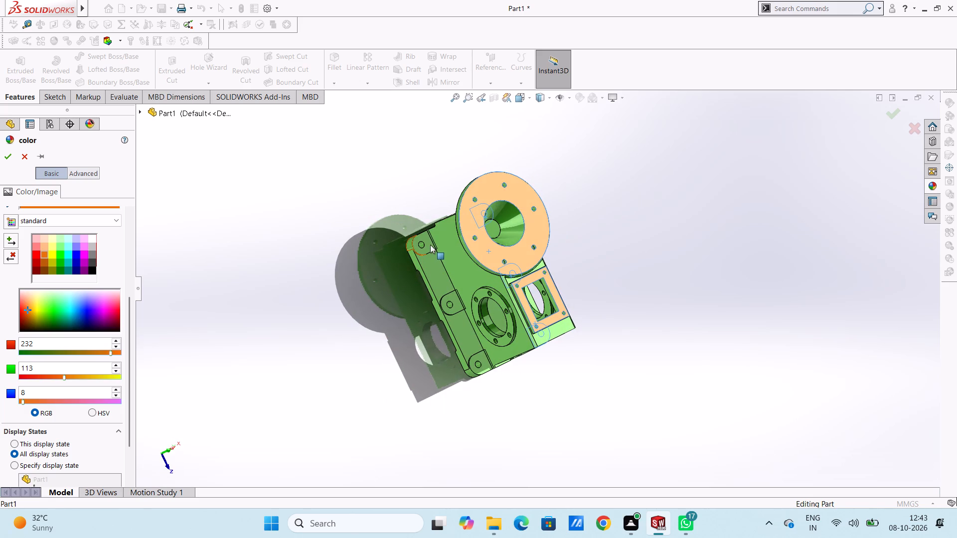
pyautogui.click(430, 245)
pyautogui.click(460, 306)
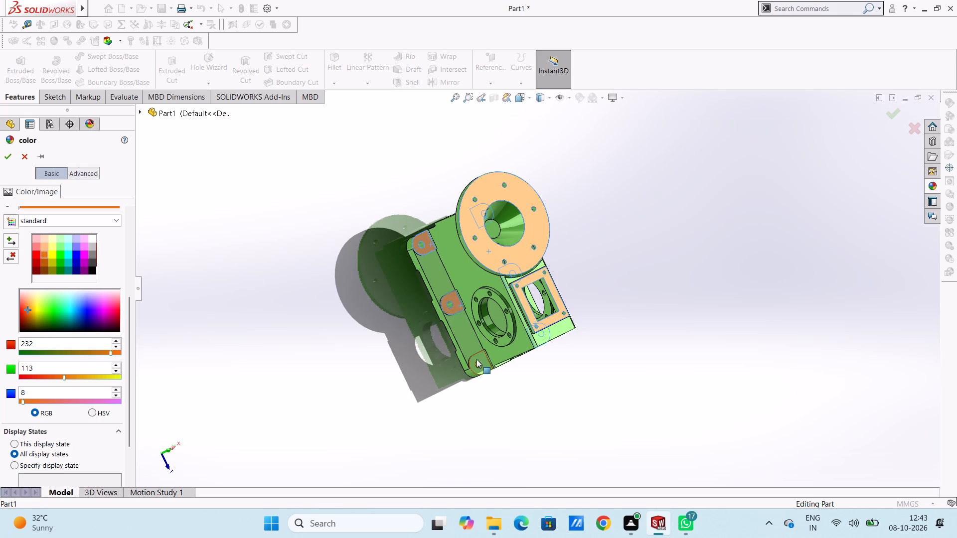
pyautogui.click(486, 360)
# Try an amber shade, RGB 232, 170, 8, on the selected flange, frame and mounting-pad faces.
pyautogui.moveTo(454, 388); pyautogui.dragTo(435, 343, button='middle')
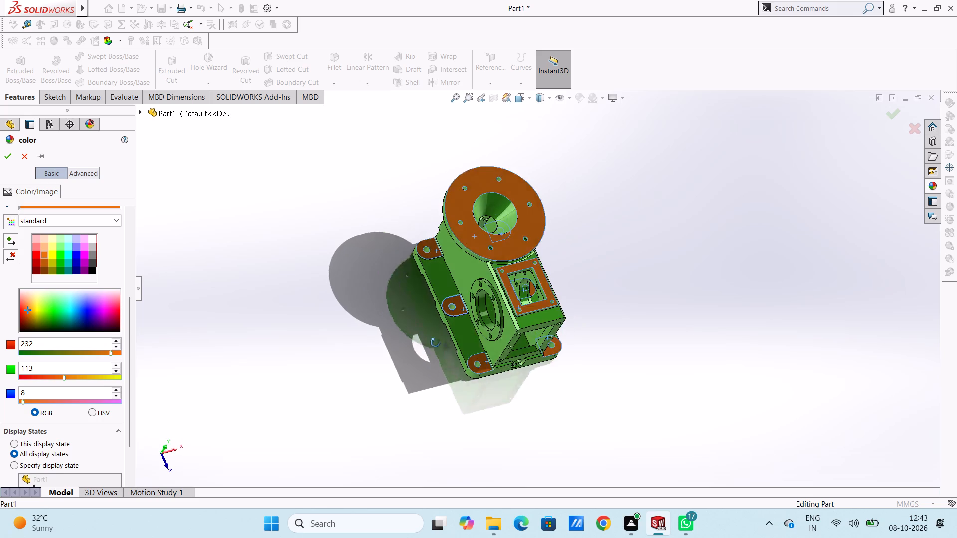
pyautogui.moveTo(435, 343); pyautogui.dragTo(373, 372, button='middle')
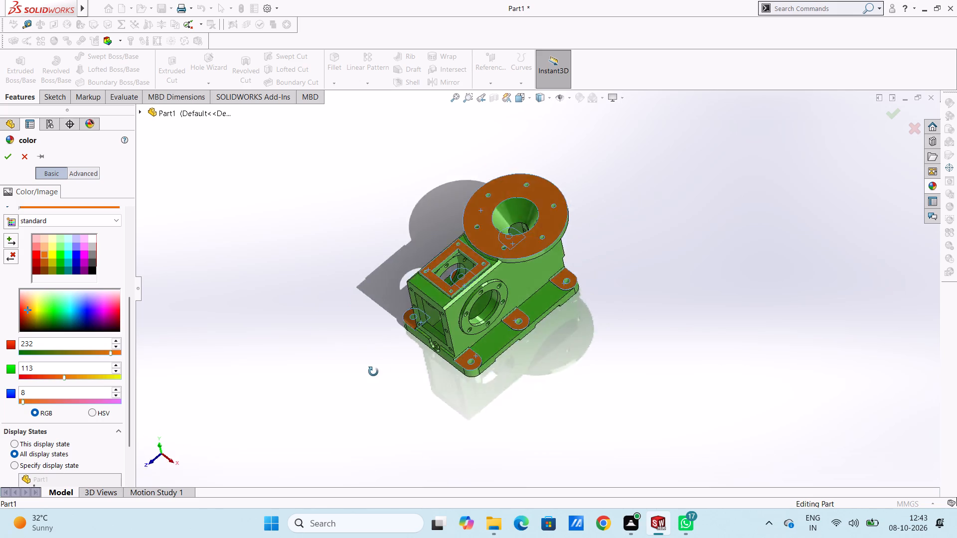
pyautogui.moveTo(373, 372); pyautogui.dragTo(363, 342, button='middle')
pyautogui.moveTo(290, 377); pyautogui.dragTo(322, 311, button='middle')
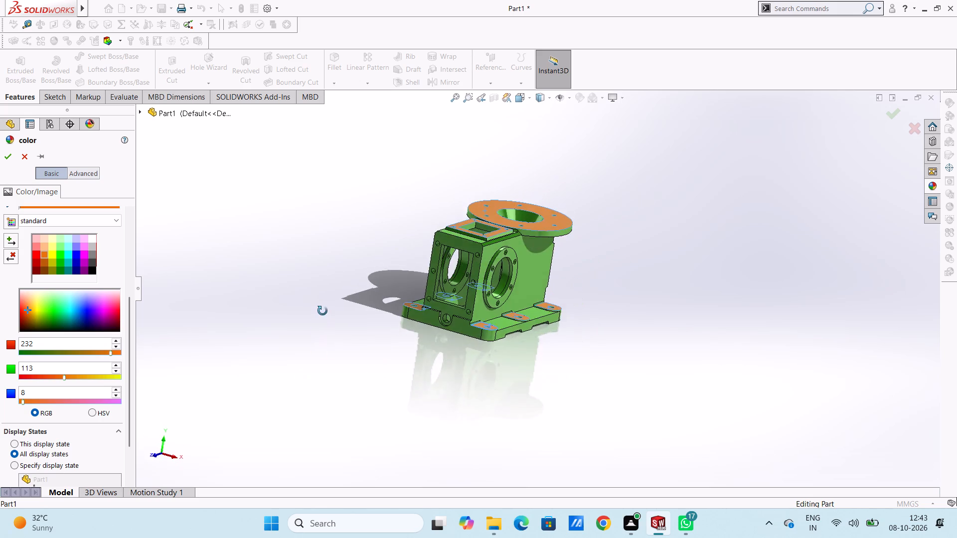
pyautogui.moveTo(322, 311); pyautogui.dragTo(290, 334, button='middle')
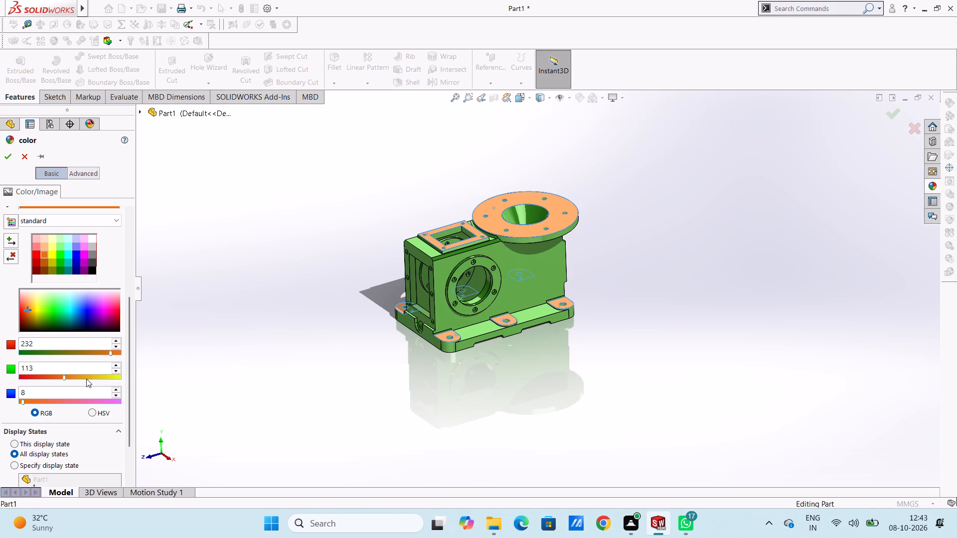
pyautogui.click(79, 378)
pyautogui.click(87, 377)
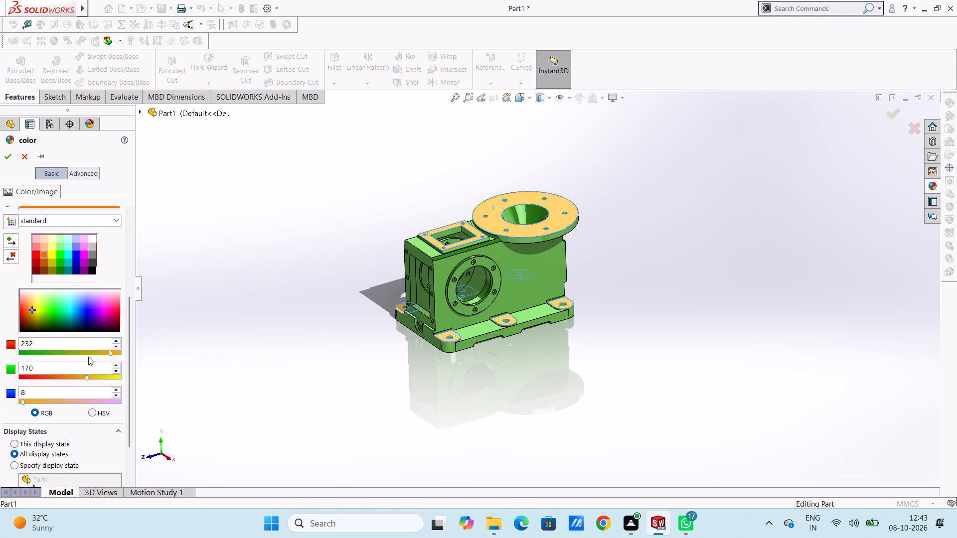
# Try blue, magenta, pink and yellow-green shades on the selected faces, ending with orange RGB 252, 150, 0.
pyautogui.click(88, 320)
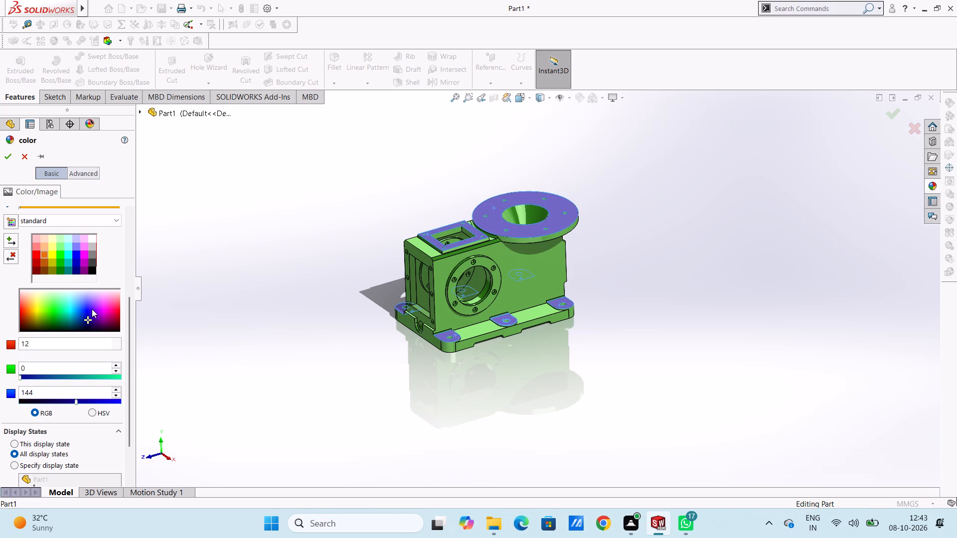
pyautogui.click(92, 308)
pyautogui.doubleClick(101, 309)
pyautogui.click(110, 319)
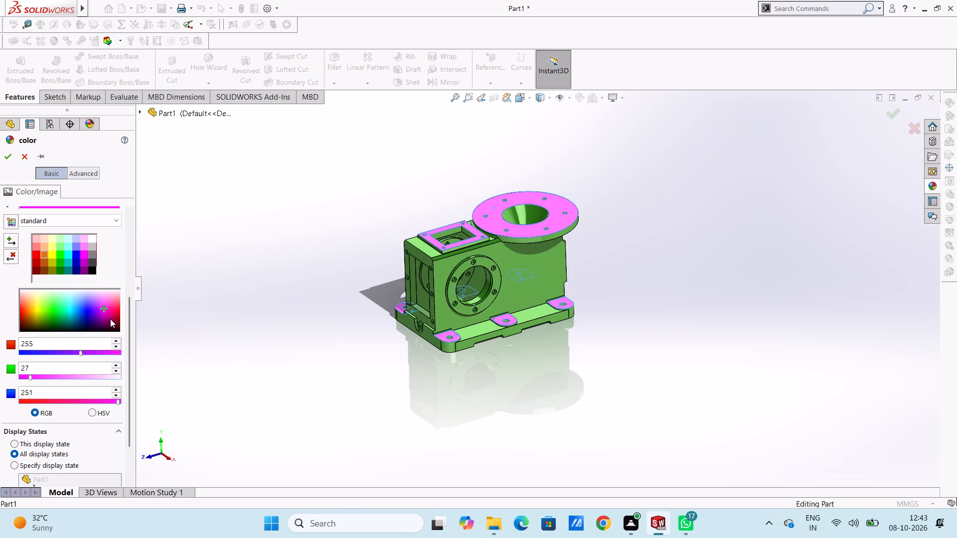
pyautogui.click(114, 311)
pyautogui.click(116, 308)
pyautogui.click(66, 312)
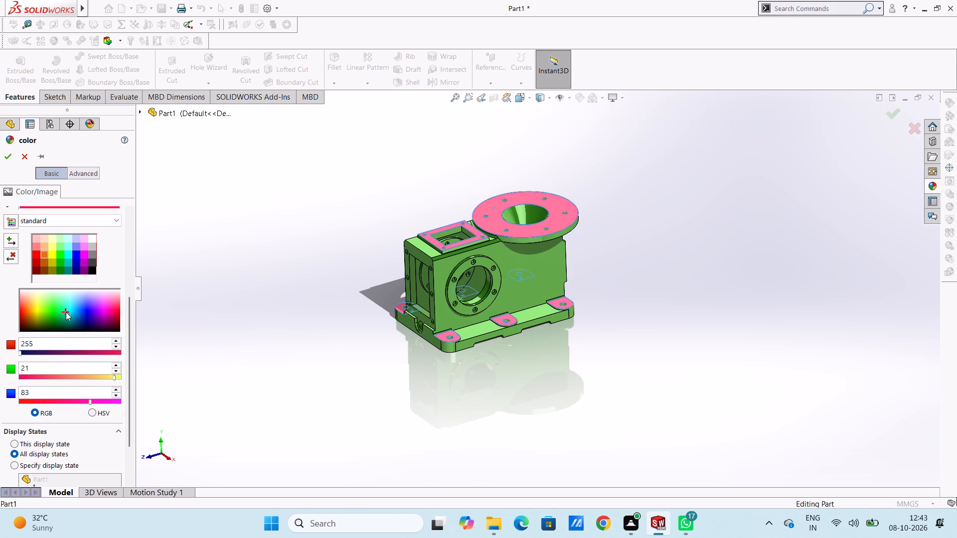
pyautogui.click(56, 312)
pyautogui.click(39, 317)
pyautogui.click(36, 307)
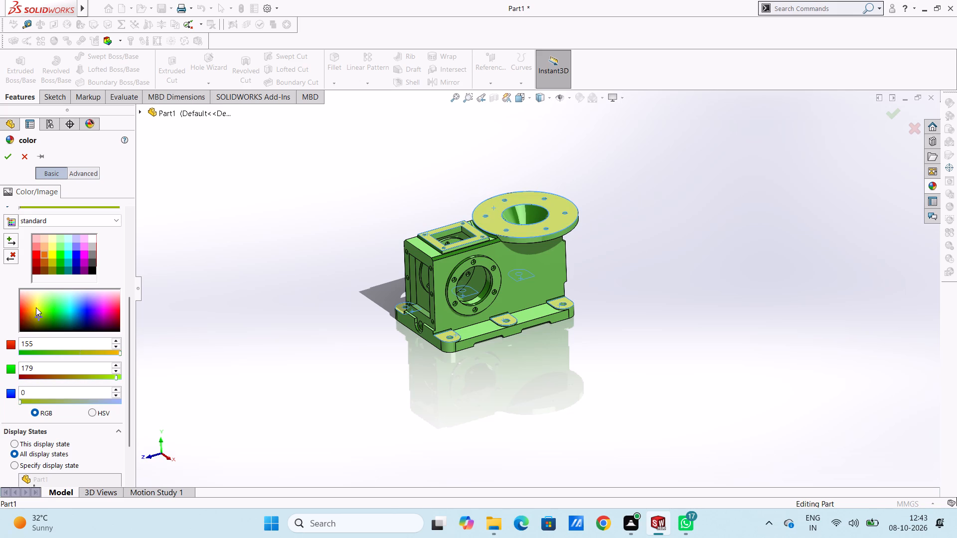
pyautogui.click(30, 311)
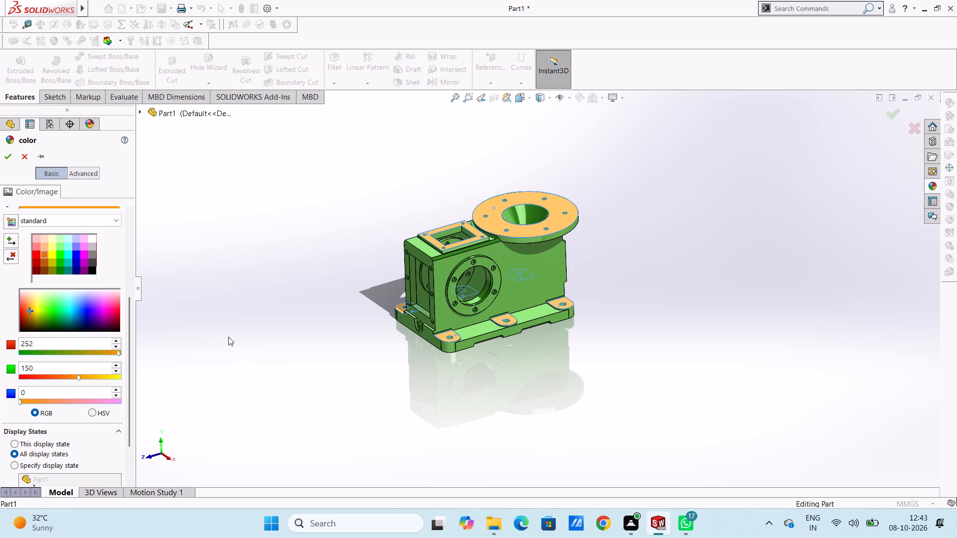
# Colour the selected flange, frame and mounting-pad faces lilac with RGB values 188, 135, 205 and apply the appearance.
pyautogui.click(38, 314)
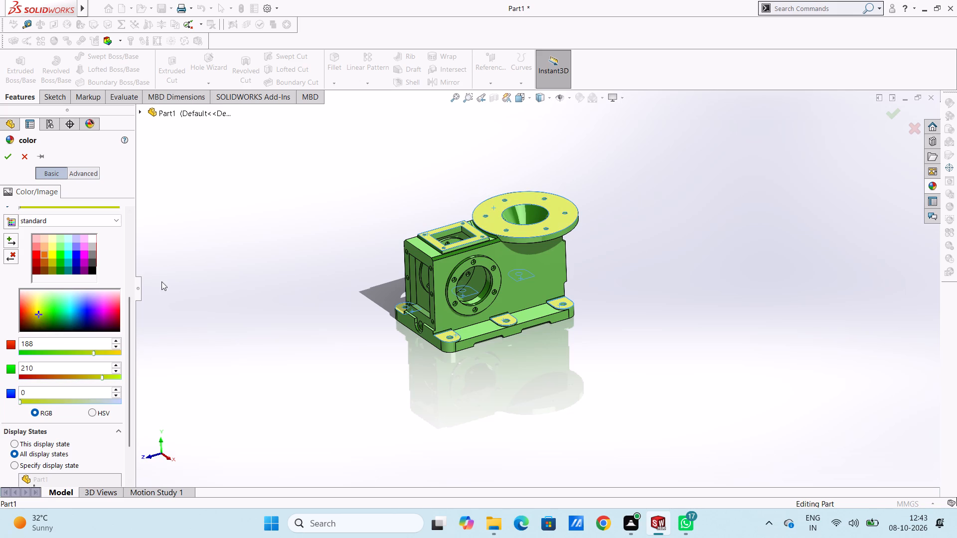
pyautogui.moveTo(271, 323); pyautogui.dragTo(243, 263, button='middle')
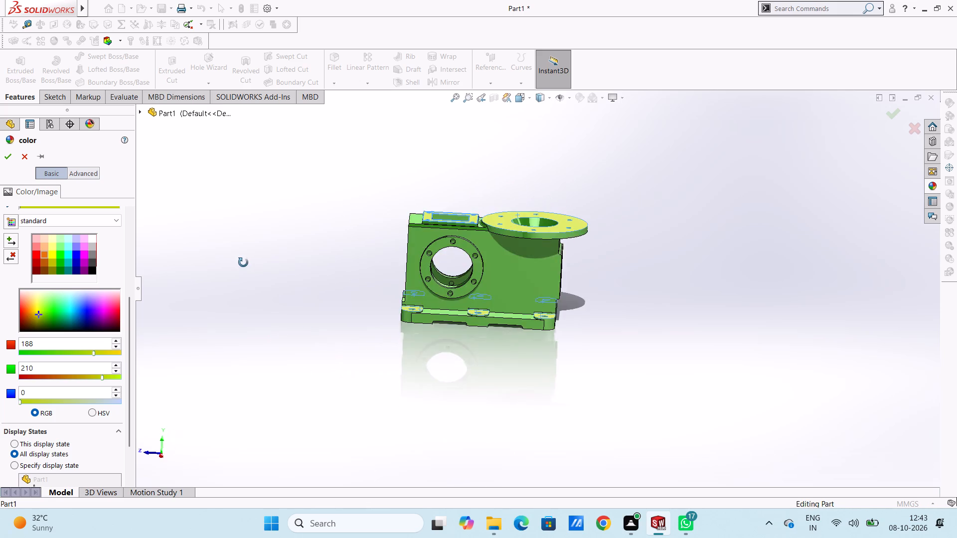
pyautogui.moveTo(243, 263); pyautogui.dragTo(277, 309, button='middle')
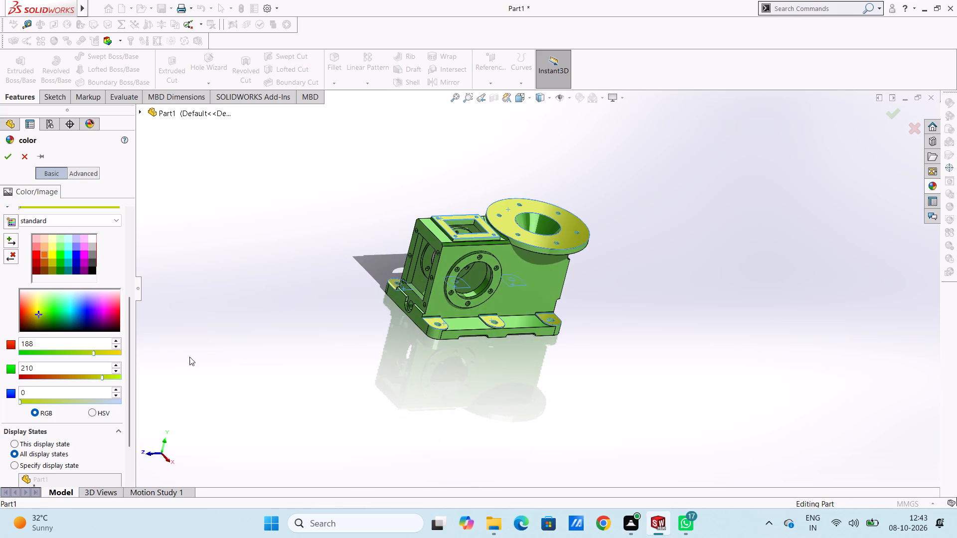
pyautogui.click(83, 376)
pyautogui.click(73, 377)
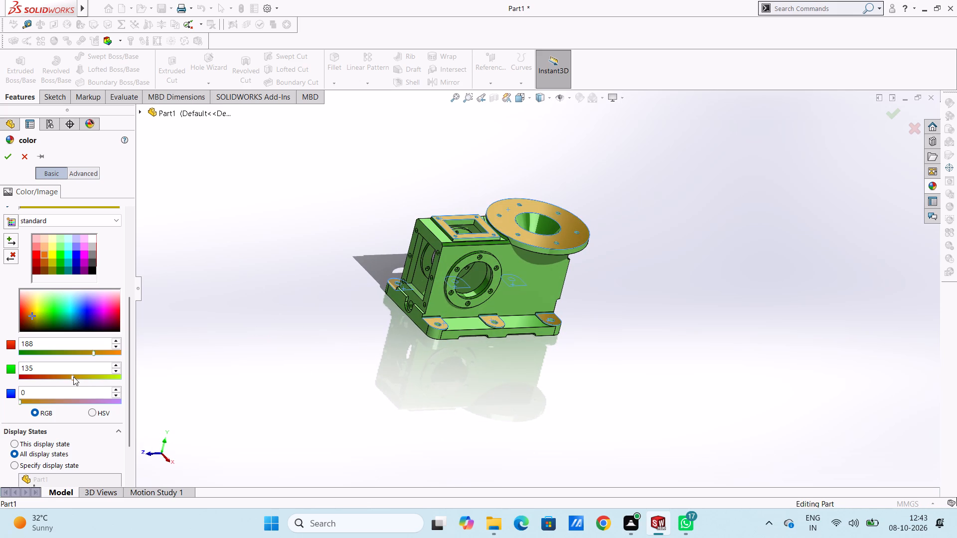
pyautogui.click(101, 400)
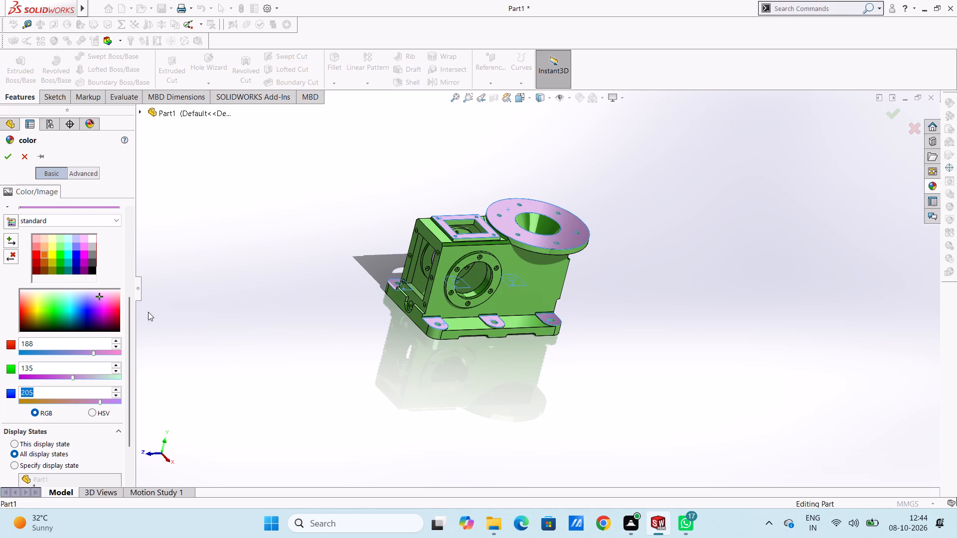
pyautogui.click(9, 161)
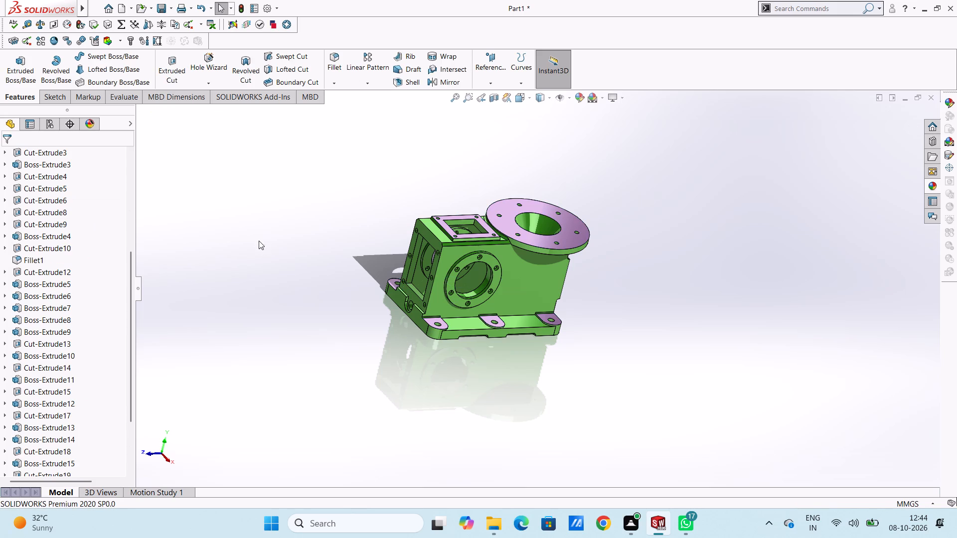
# Give the floor face inside the housing cavity its own white colour from the standard swatches.
pyautogui.moveTo(273, 247); pyautogui.dragTo(263, 293, button='middle')
pyautogui.middleClick(263, 293)
pyautogui.scroll(-3, 508, 269)
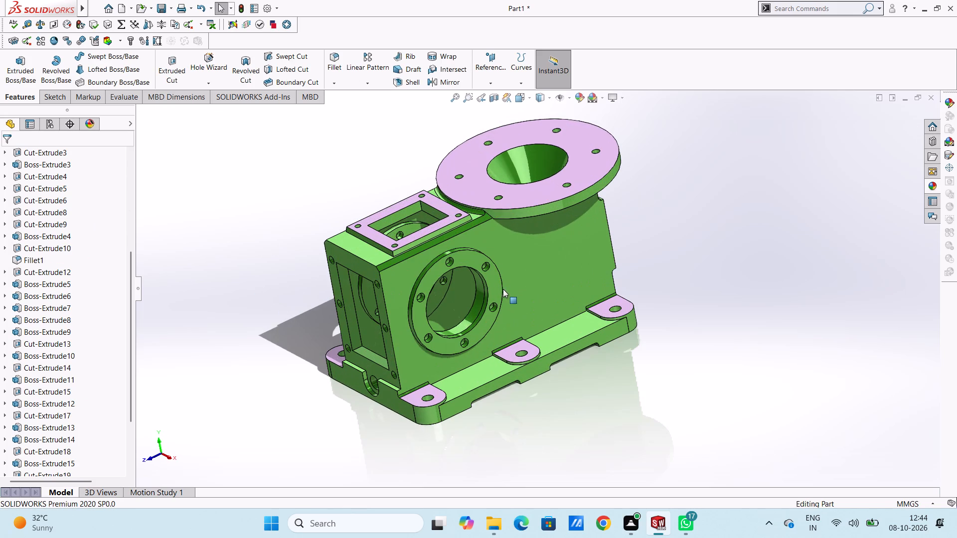
pyautogui.moveTo(522, 281); pyautogui.dragTo(557, 304, button='middle')
pyautogui.scroll(-4, 441, 329)
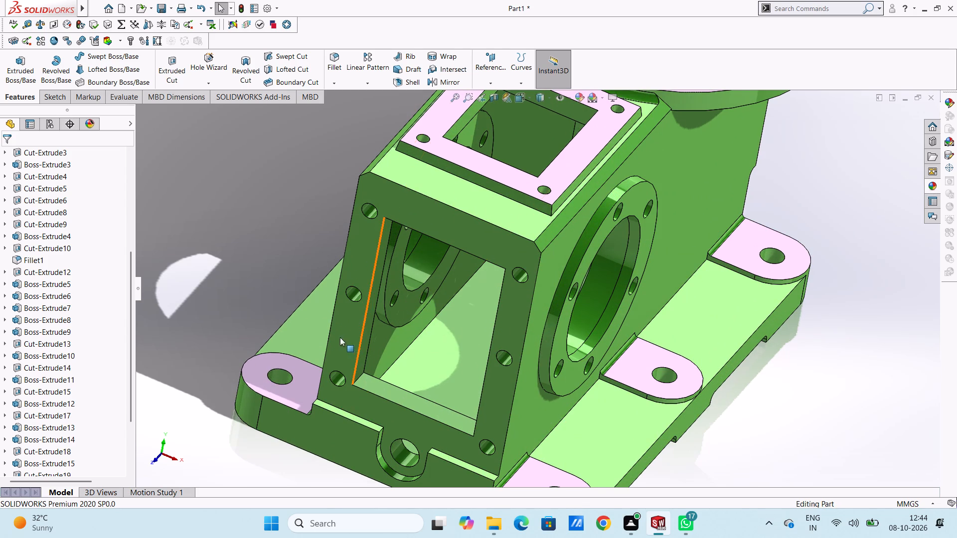
pyautogui.middleClick(421, 335)
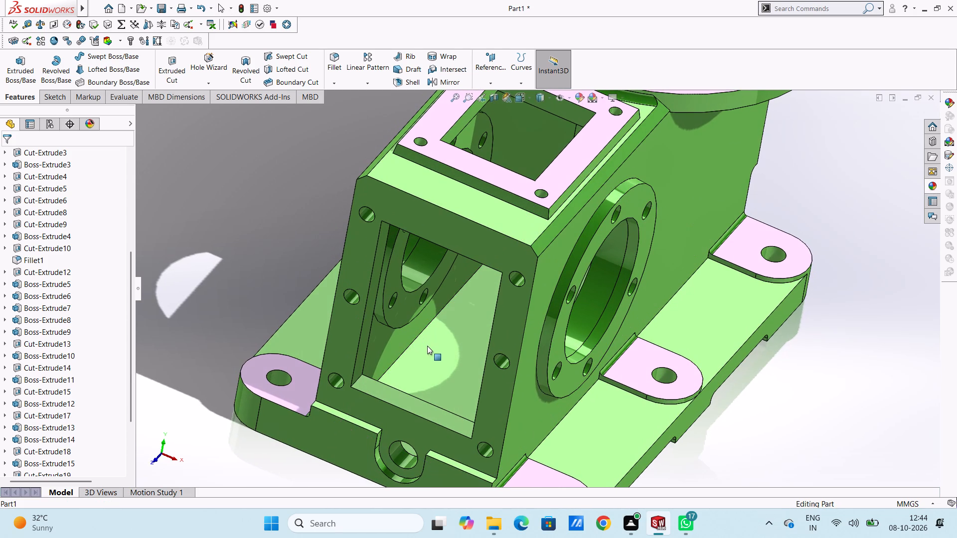
pyautogui.click(437, 350)
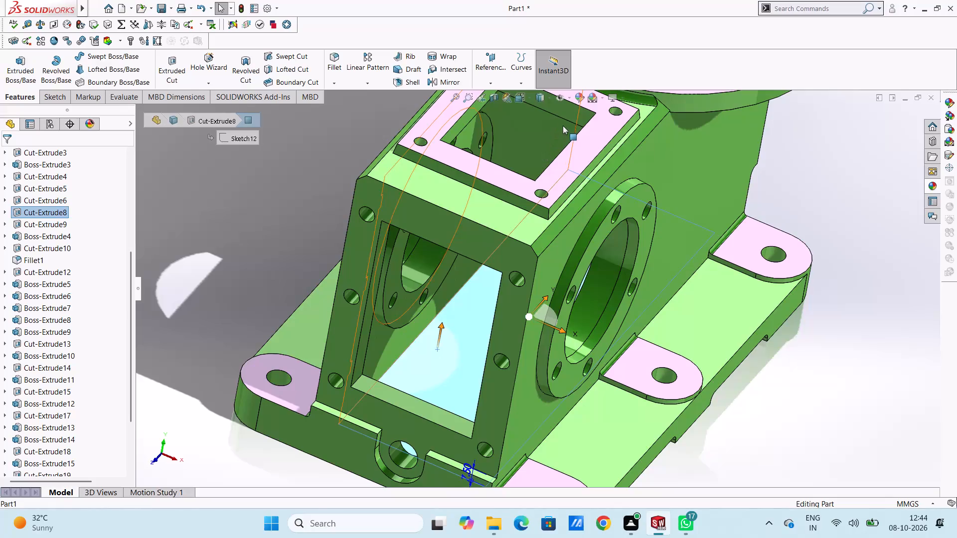
pyautogui.click(578, 99)
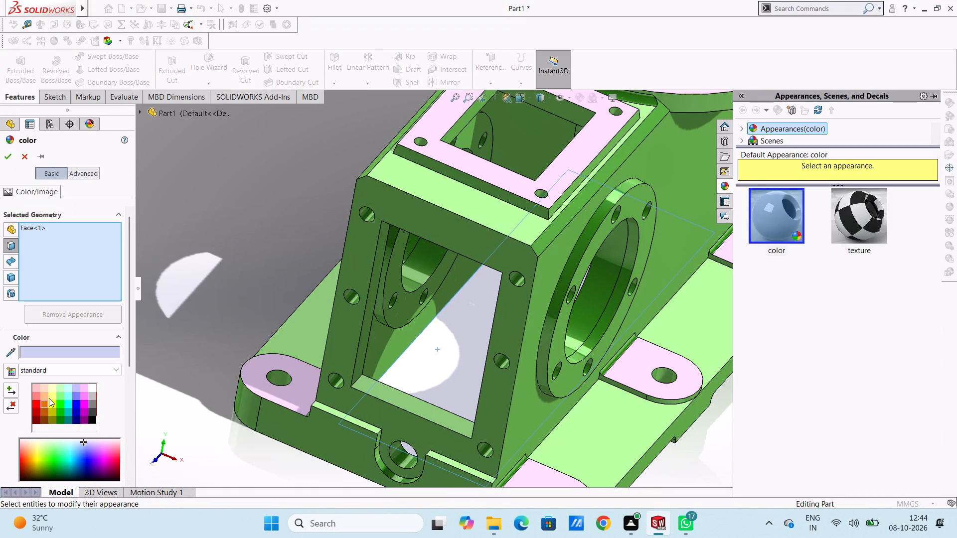
pyautogui.click(92, 389)
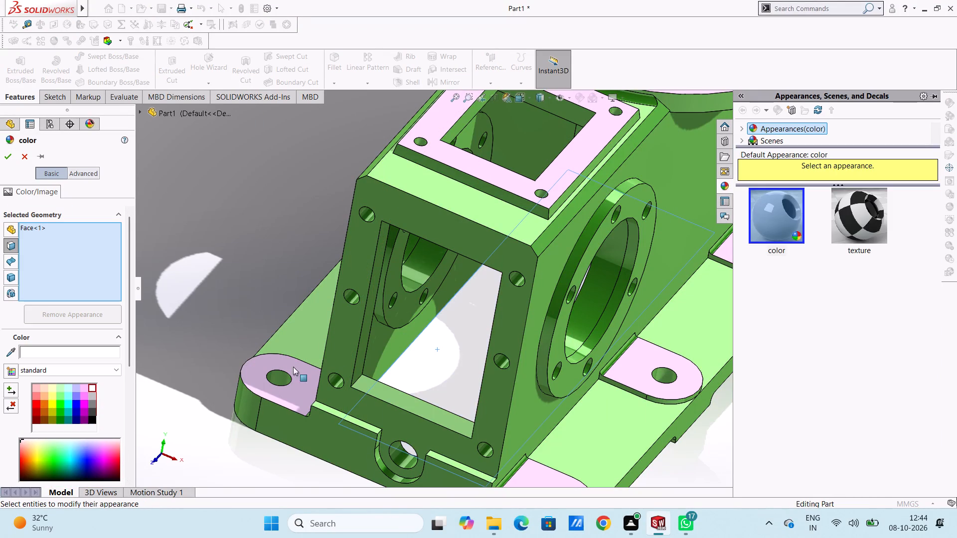
# Add the housing cavity's side walls and the faces of its inner circular bosses to the white colour selection.
pyautogui.click(382, 351)
pyautogui.scroll(5, 383, 351)
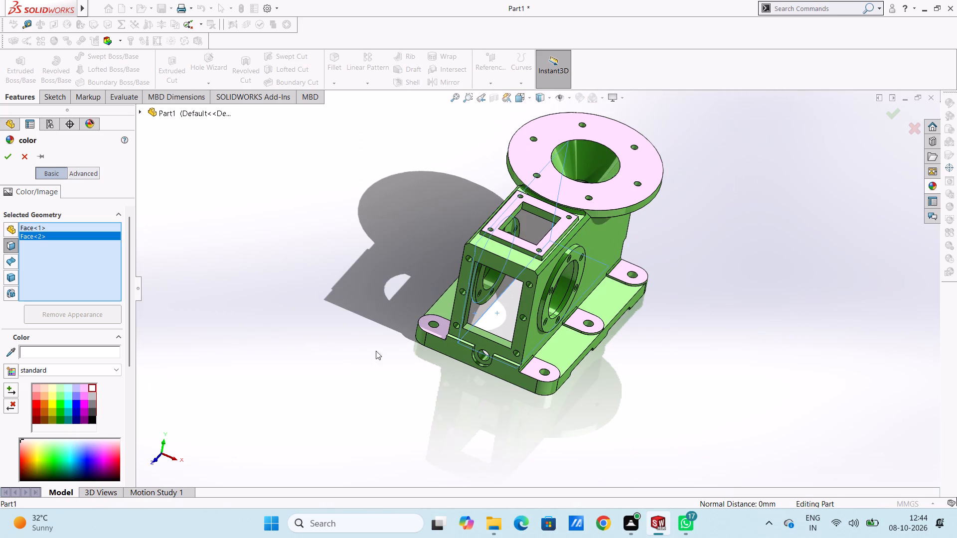
pyautogui.moveTo(332, 358); pyautogui.dragTo(369, 358, button='middle')
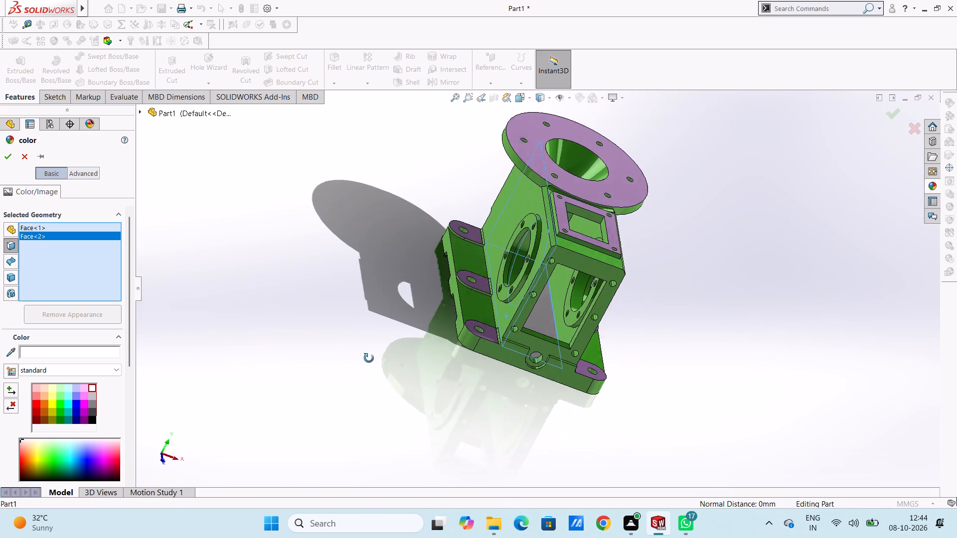
pyautogui.moveTo(369, 358); pyautogui.dragTo(370, 359, button='middle')
pyautogui.click(560, 295)
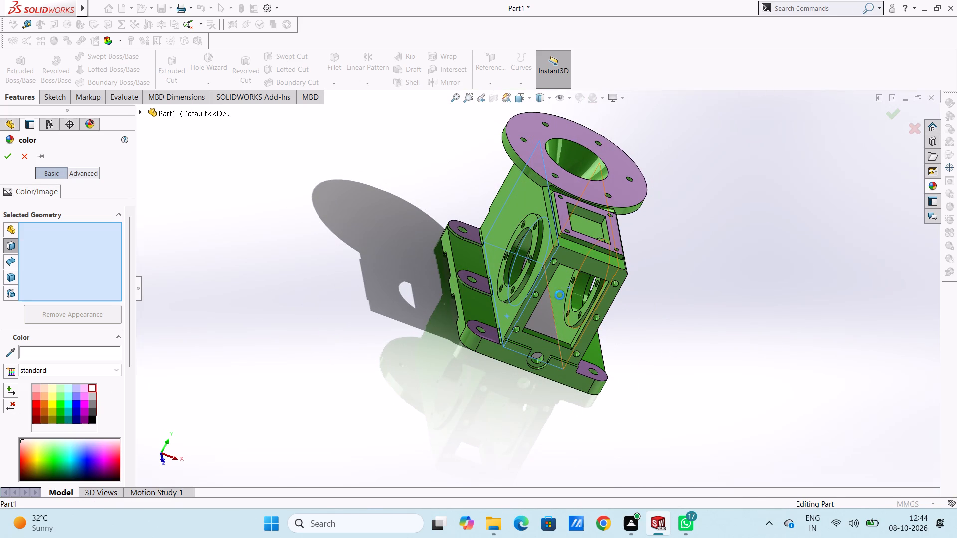
pyautogui.click(568, 295)
pyautogui.moveTo(396, 342); pyautogui.dragTo(347, 309, button='middle')
pyautogui.click(464, 283)
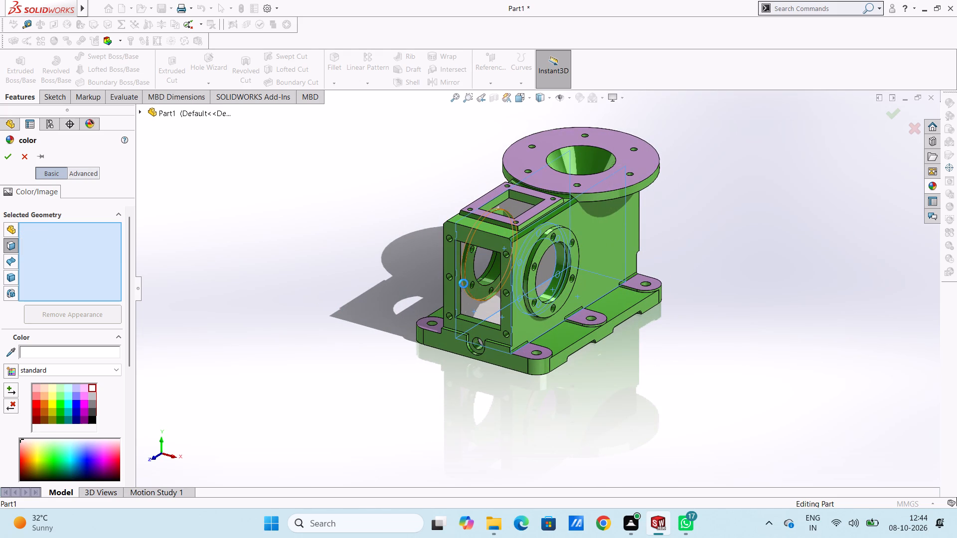
pyautogui.click(469, 281)
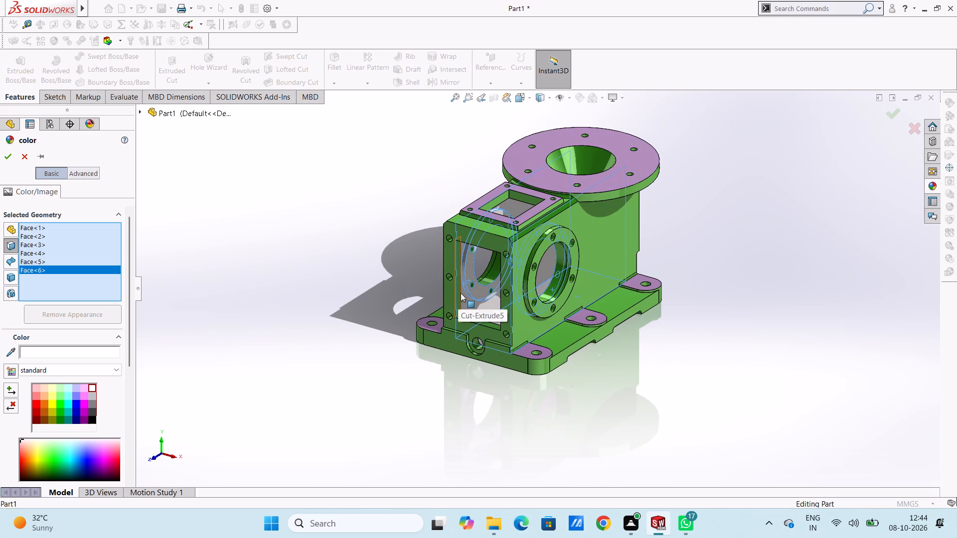
pyautogui.moveTo(359, 265); pyautogui.dragTo(413, 297, button='middle')
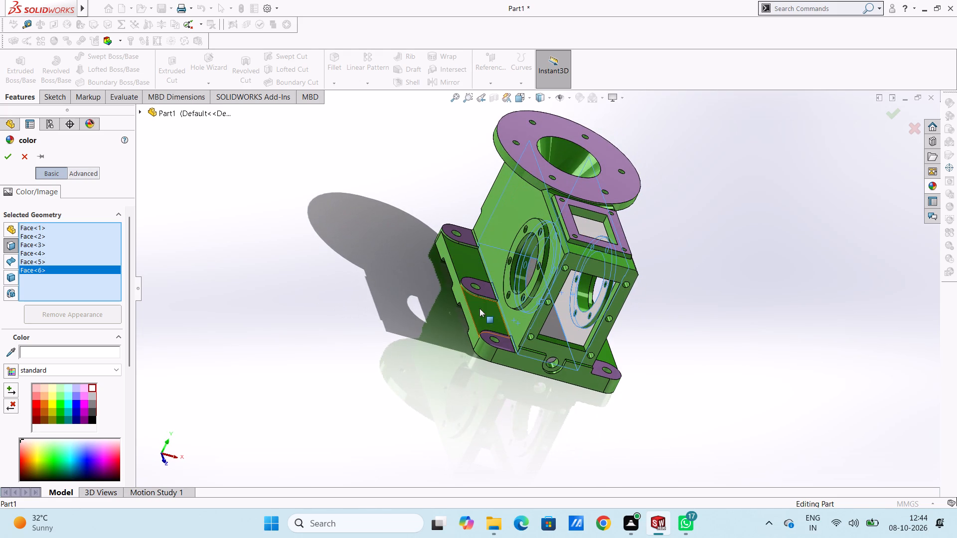
pyautogui.scroll(-4, 599, 326)
pyautogui.click(572, 310)
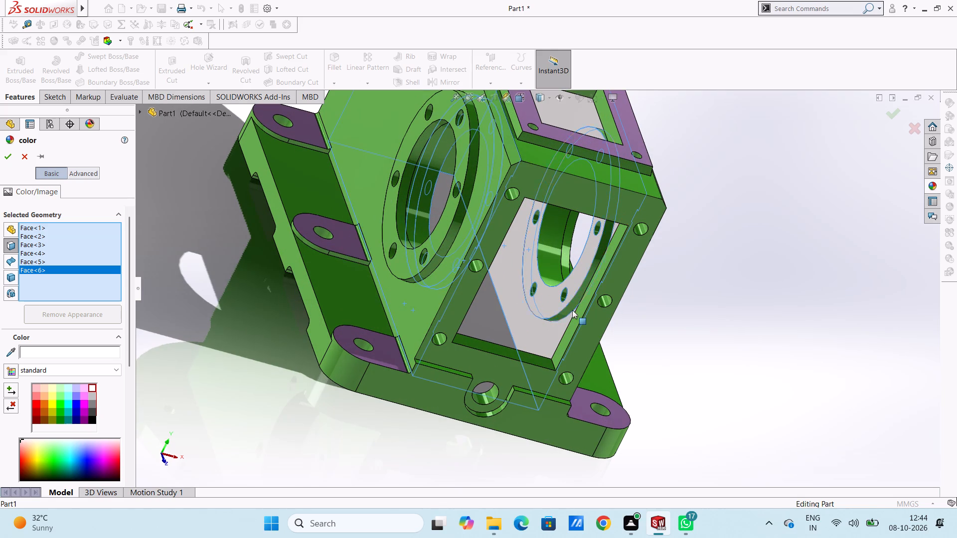
# Include the cavity's end wall and remaining interior faces in the white colour selection and apply the appearance.
pyautogui.scroll(4, 380, 354)
pyautogui.moveTo(369, 364); pyautogui.dragTo(347, 268, button='middle')
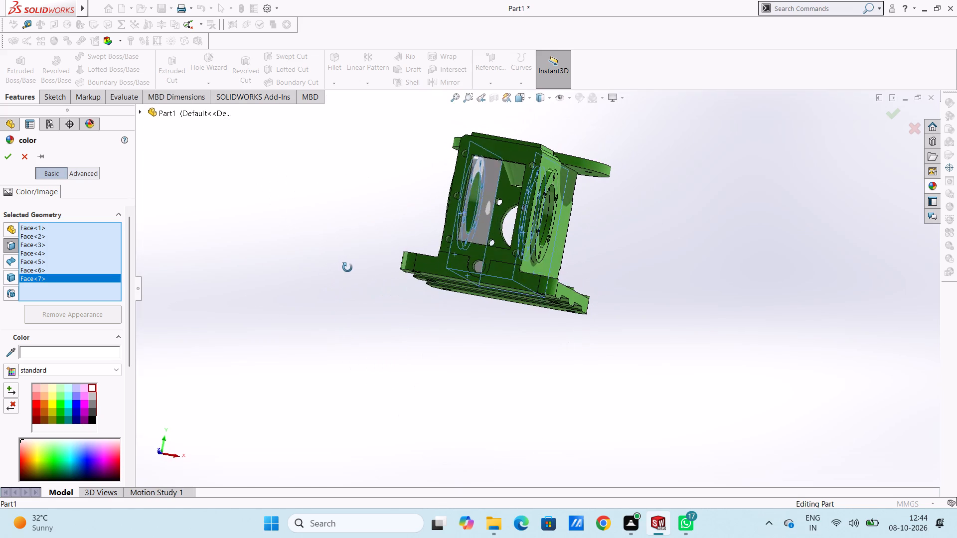
pyautogui.moveTo(347, 268); pyautogui.dragTo(349, 271, button='middle')
pyautogui.click(497, 193)
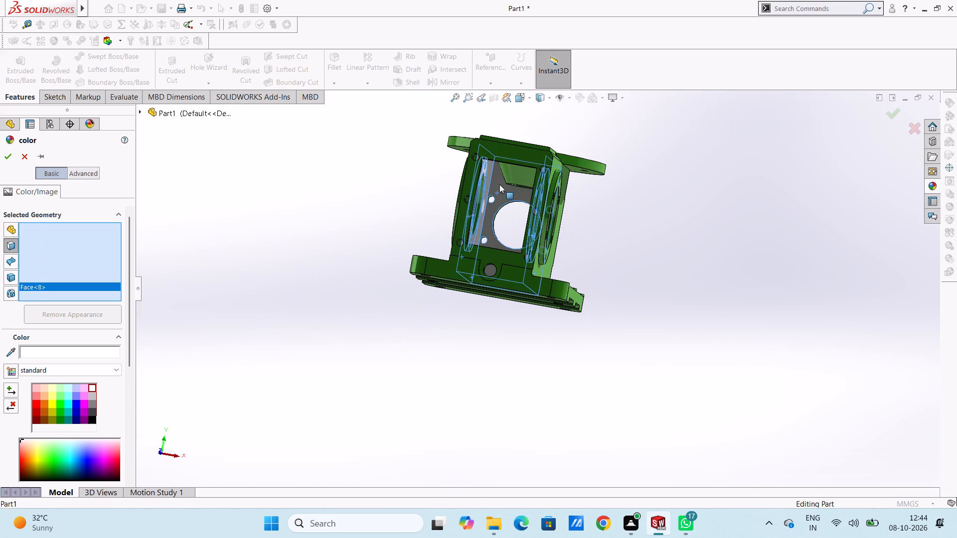
pyautogui.click(509, 174)
pyautogui.moveTo(508, 217); pyautogui.dragTo(524, 256, button='middle')
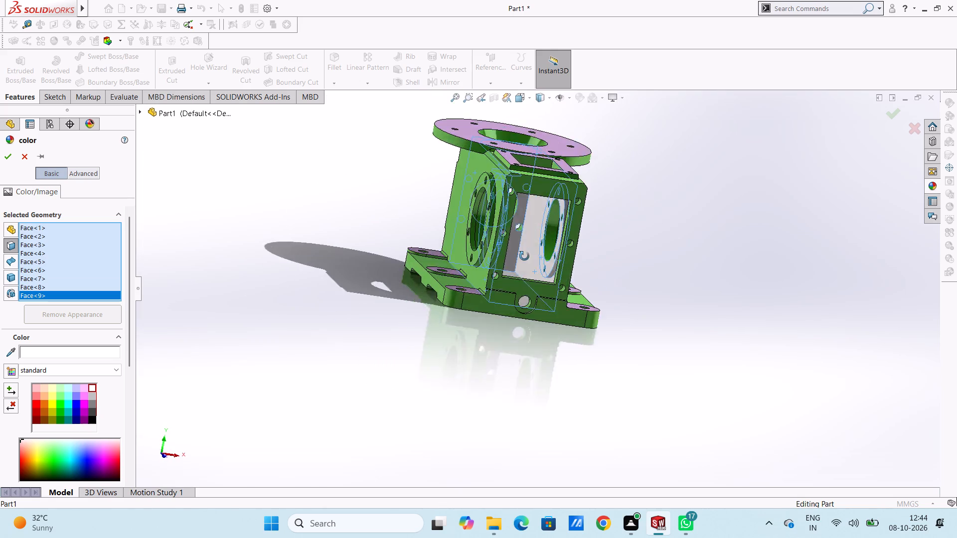
pyautogui.moveTo(524, 256); pyautogui.dragTo(487, 424, button='middle')
pyautogui.moveTo(625, 307); pyautogui.dragTo(588, 375, button='middle')
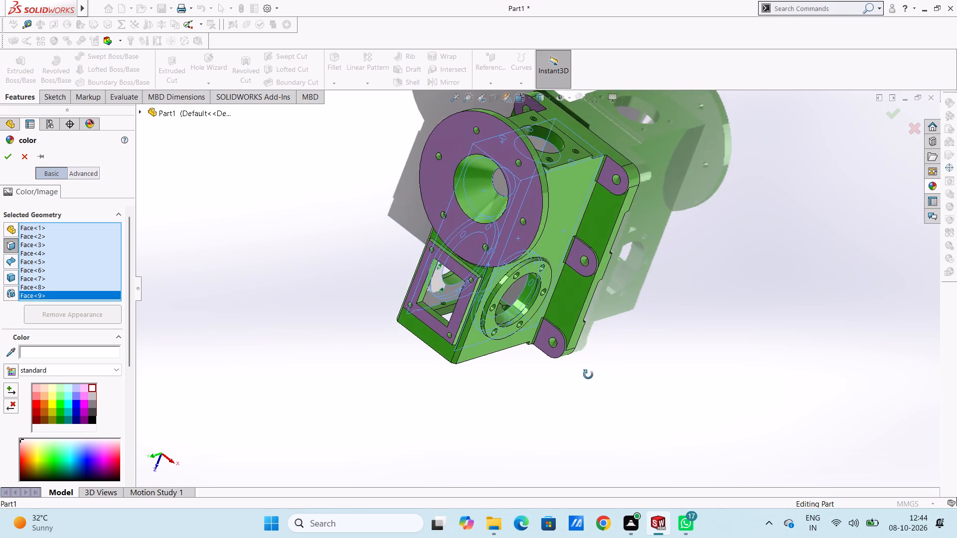
pyautogui.moveTo(588, 375); pyautogui.dragTo(579, 384, button='middle')
pyautogui.click(509, 291)
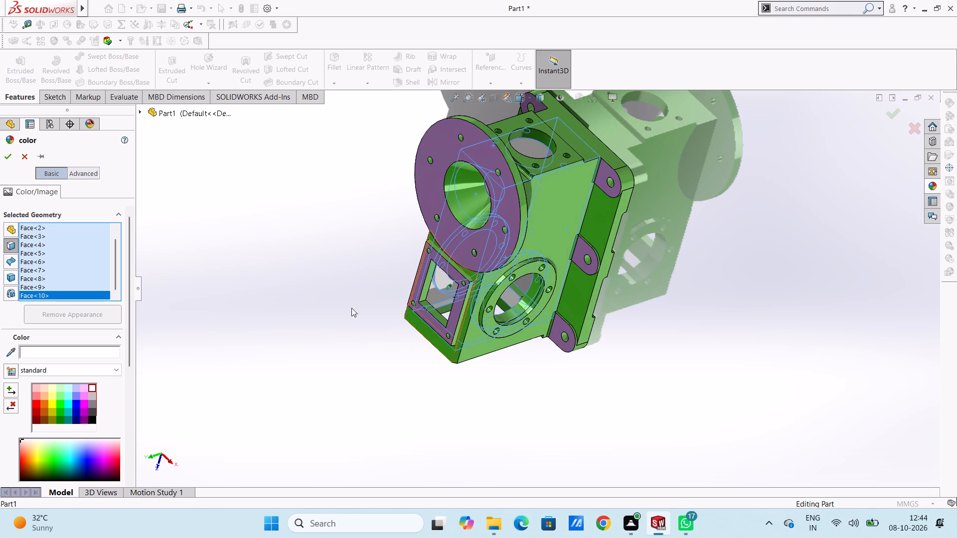
pyautogui.click(3, 158)
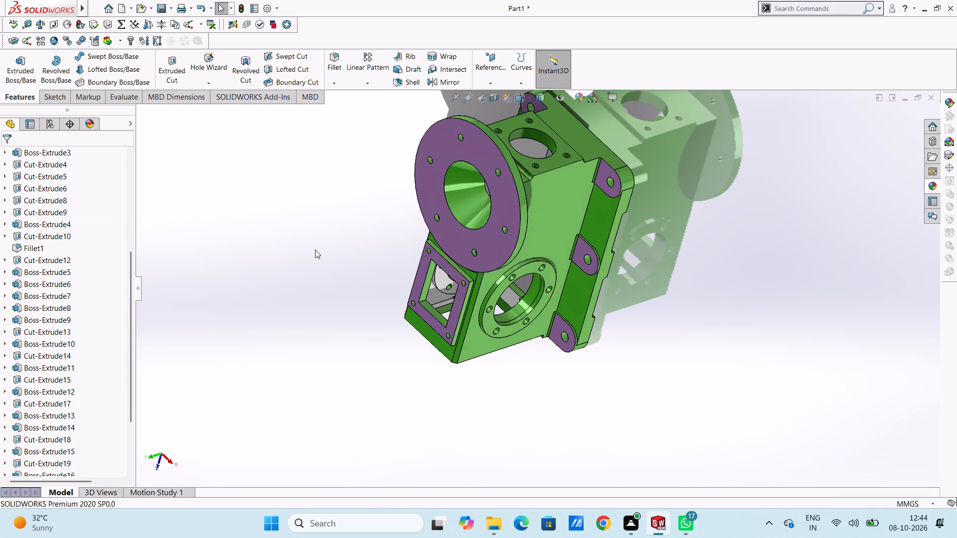
# Apply the chromium plate metal appearance to the face of one upper bolt hole in the circular side flange.
pyautogui.hotkey('ctrl', '7')
pyautogui.scroll(4, 315, 250)
pyautogui.scroll(-2, 611, 303)
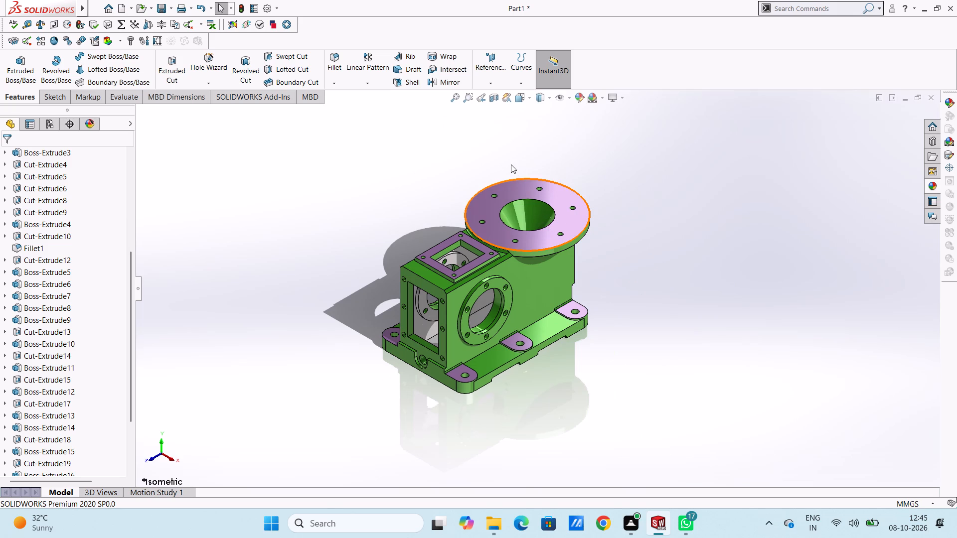
pyautogui.click(936, 186)
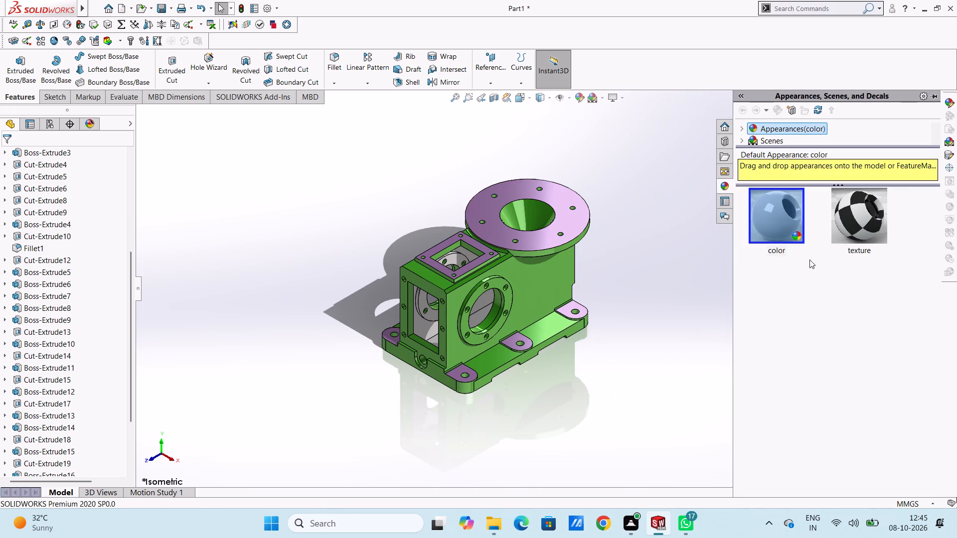
pyautogui.scroll(-5, 431, 296)
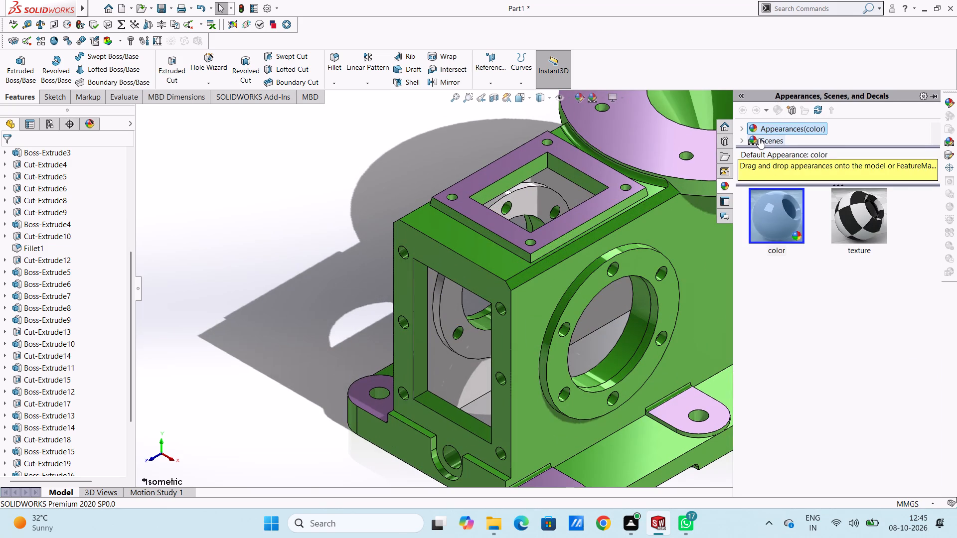
pyautogui.click(774, 144)
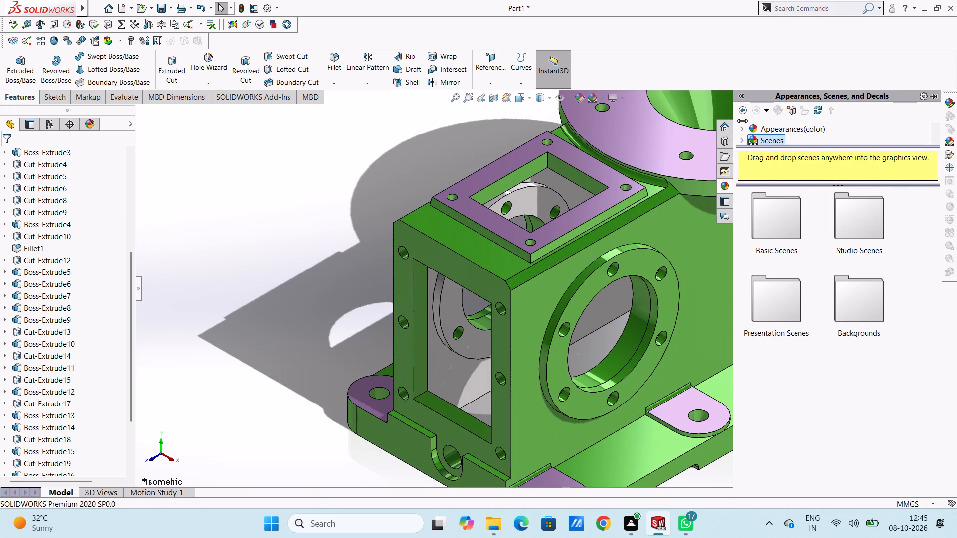
pyautogui.click(743, 126)
pyautogui.moveTo(755, 146); pyautogui.dragTo(757, 165)
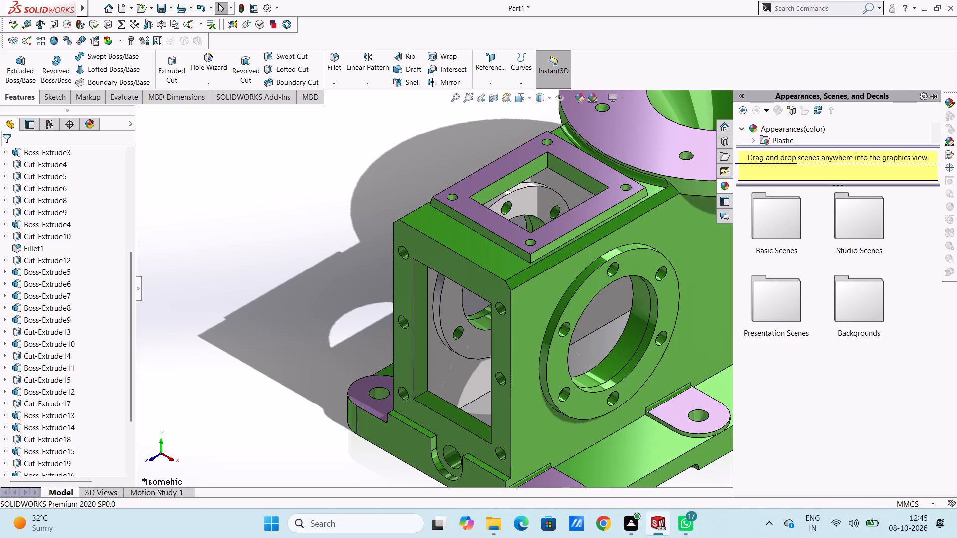
pyautogui.moveTo(757, 165); pyautogui.dragTo(765, 259)
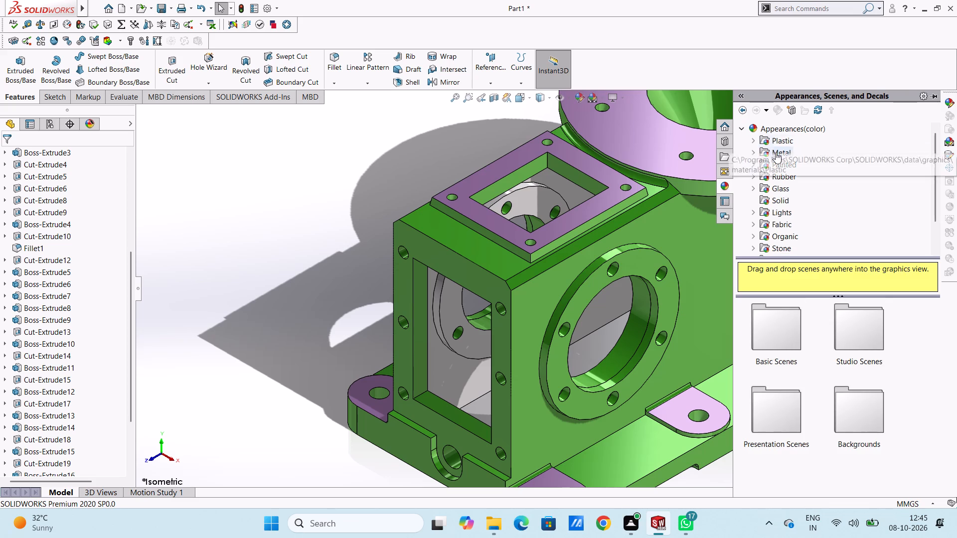
pyautogui.click(779, 153)
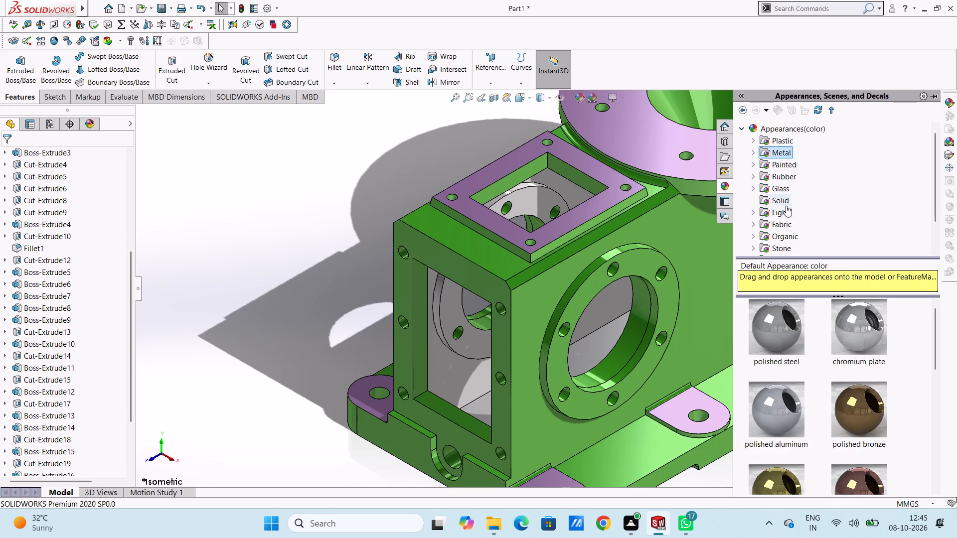
pyautogui.scroll(-3, 588, 270)
pyautogui.moveTo(872, 335); pyautogui.dragTo(722, 304)
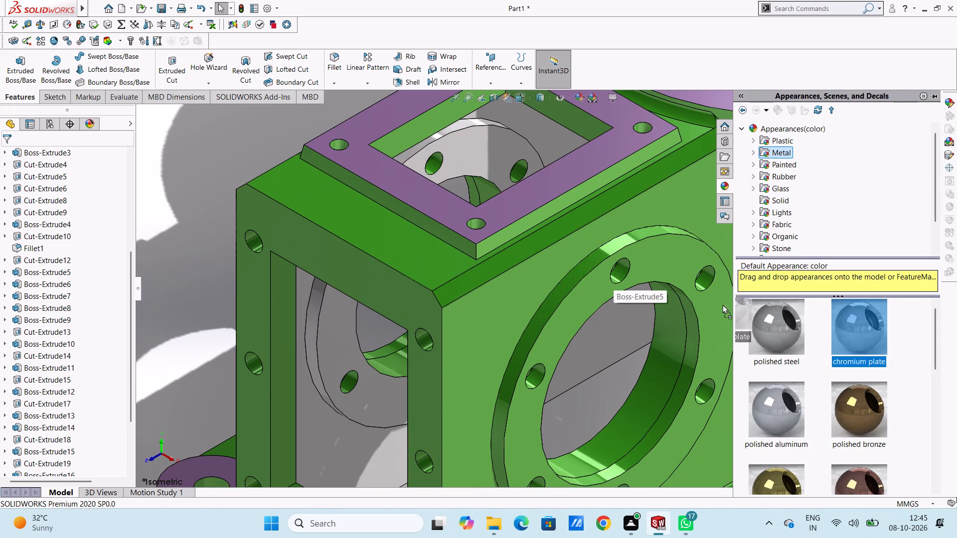
pyautogui.moveTo(722, 304); pyautogui.dragTo(623, 272)
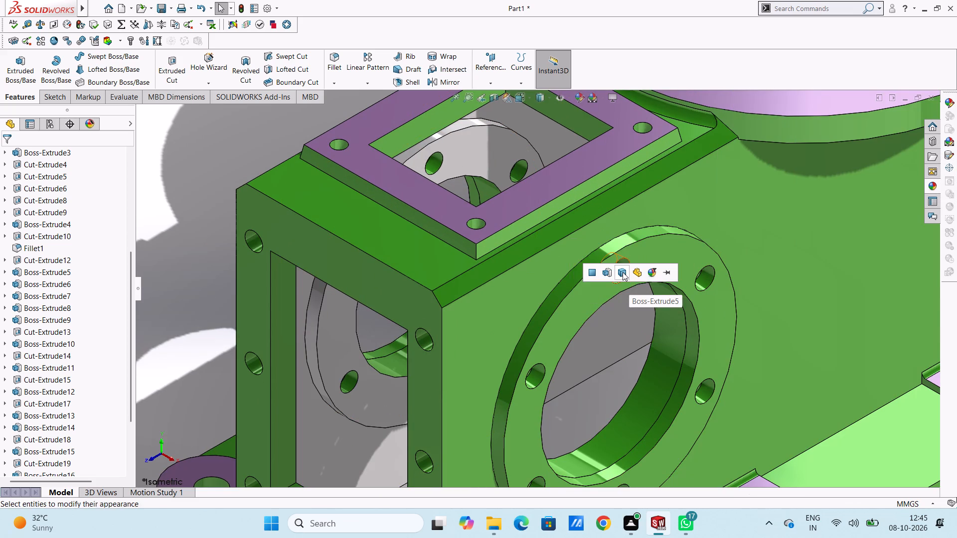
pyautogui.click(590, 273)
# Apply chromium plate to the faces of two more bolt holes in the circular side flange, one hole face at a time.
pyautogui.scroll(-3, 650, 297)
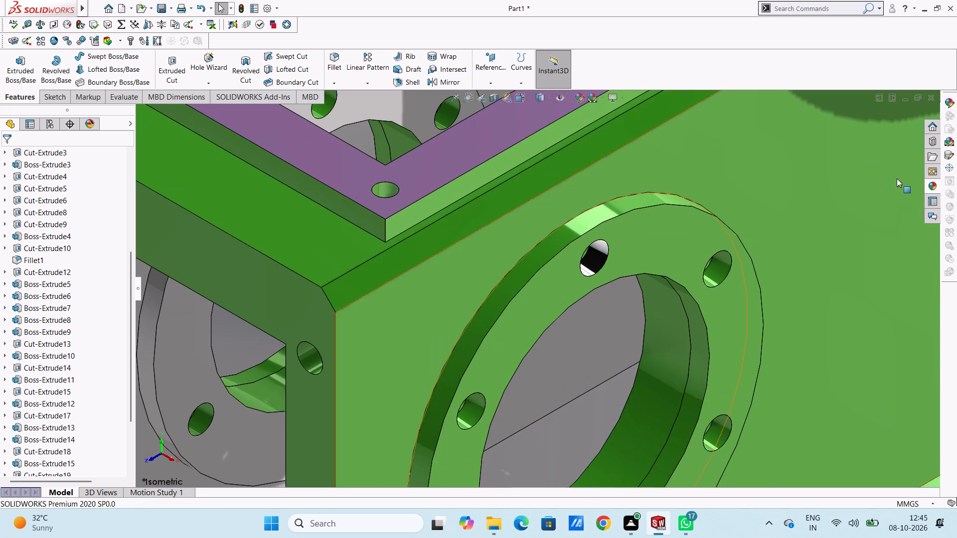
pyautogui.click(929, 182)
pyautogui.moveTo(860, 332); pyautogui.dragTo(744, 274)
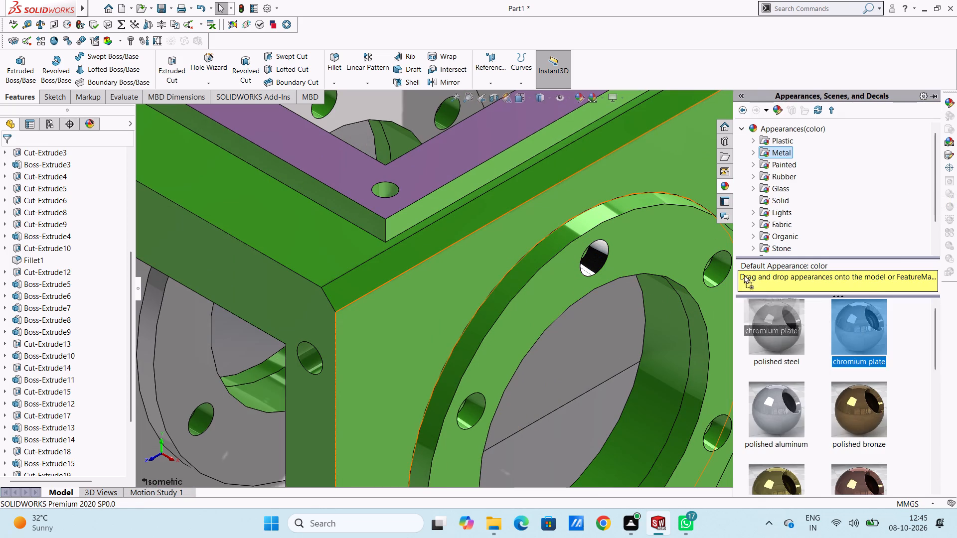
pyautogui.moveTo(744, 274); pyautogui.dragTo(723, 263)
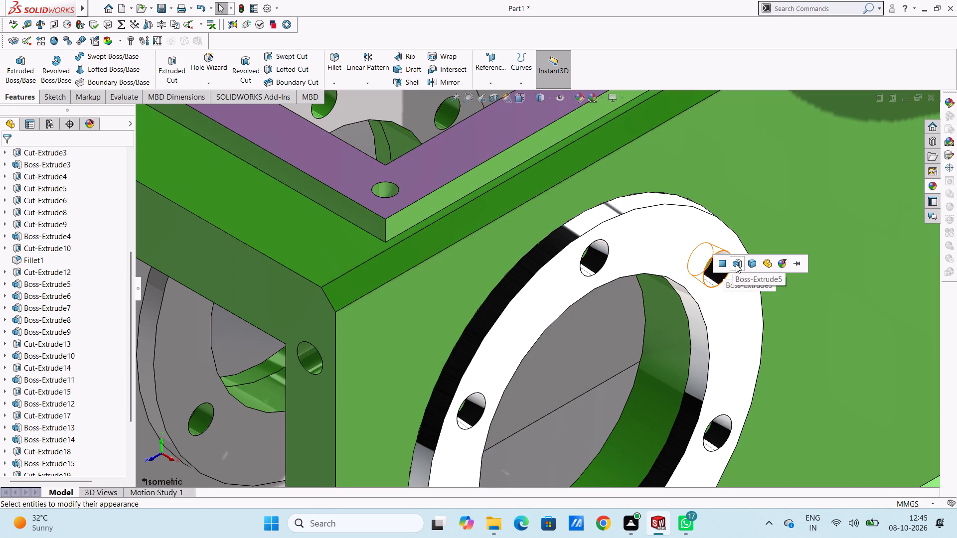
pyautogui.click(721, 264)
pyautogui.scroll(5, 684, 293)
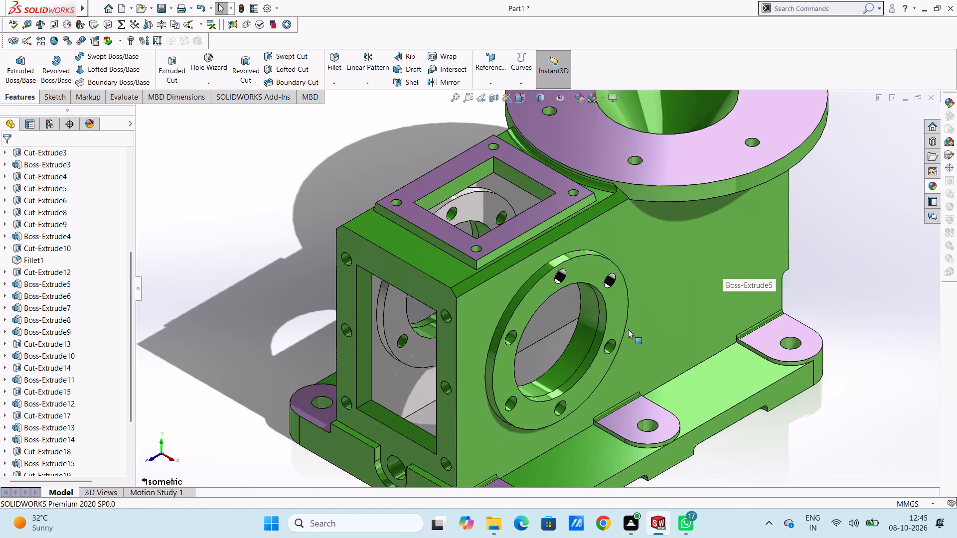
pyautogui.scroll(2, 598, 331)
pyautogui.scroll(-3, 530, 369)
pyautogui.scroll(-4, 499, 272)
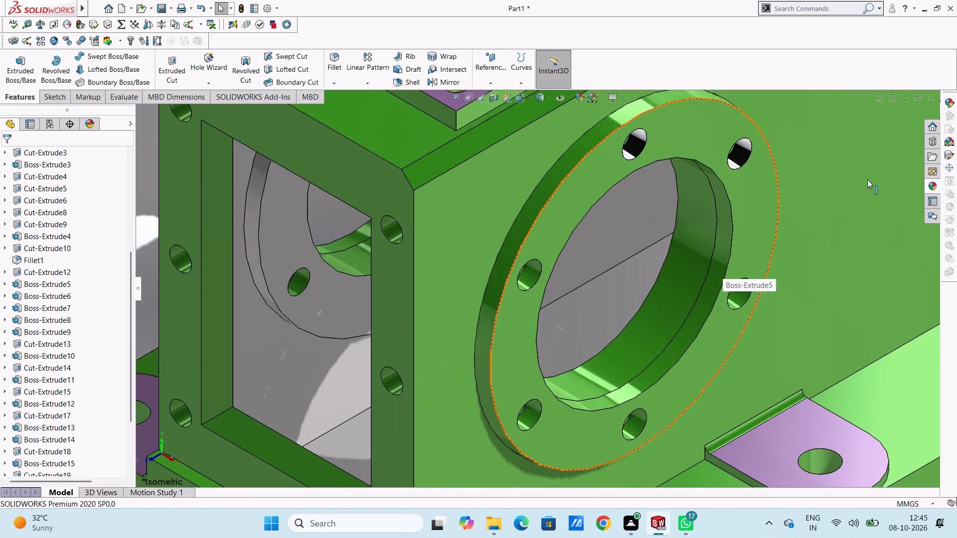
pyautogui.click(930, 187)
pyautogui.moveTo(868, 334); pyautogui.dragTo(623, 319)
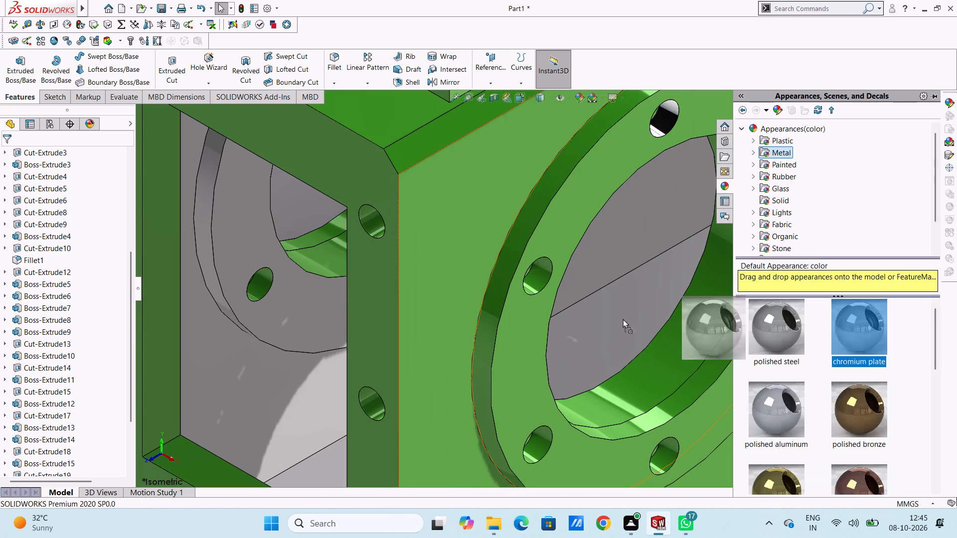
pyautogui.moveTo(623, 319); pyautogui.dragTo(547, 275)
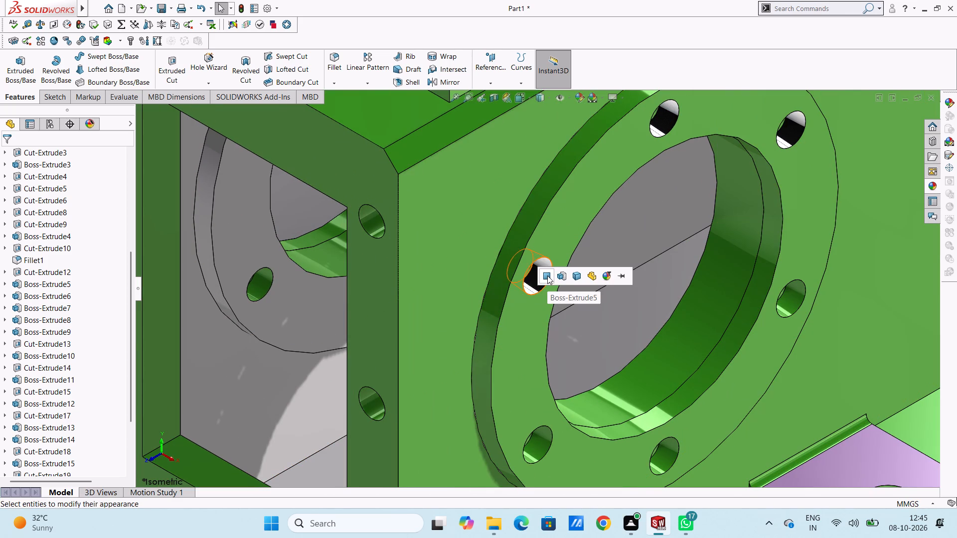
pyautogui.click(547, 275)
# Examine which features in the model tree contain the bolt holes of the circular side flange.
pyautogui.scroll(6, 612, 278)
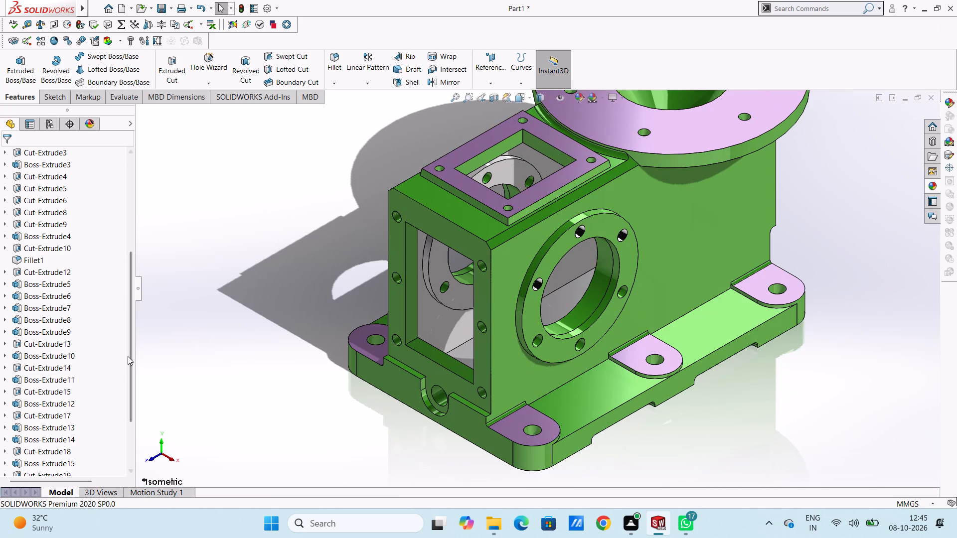
pyautogui.moveTo(132, 355); pyautogui.dragTo(130, 416)
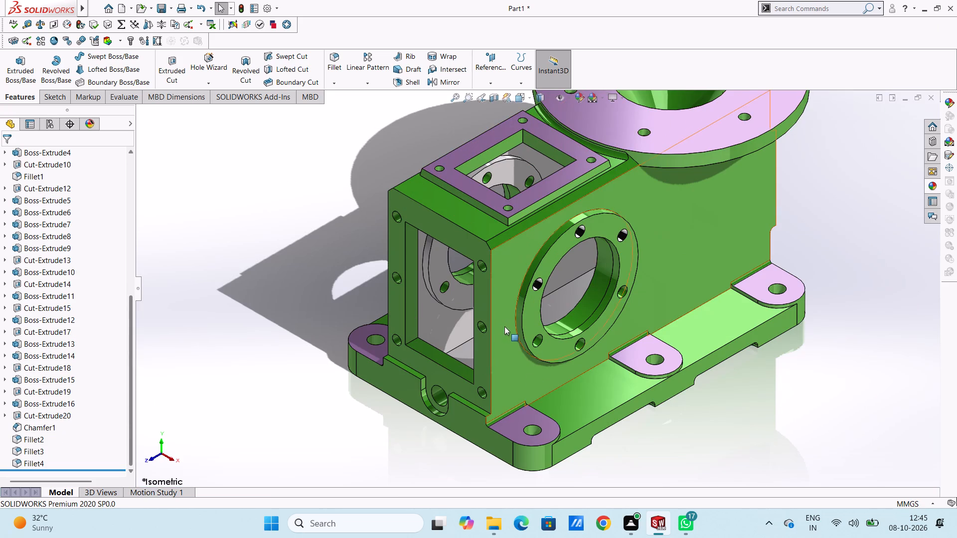
pyautogui.click(537, 343)
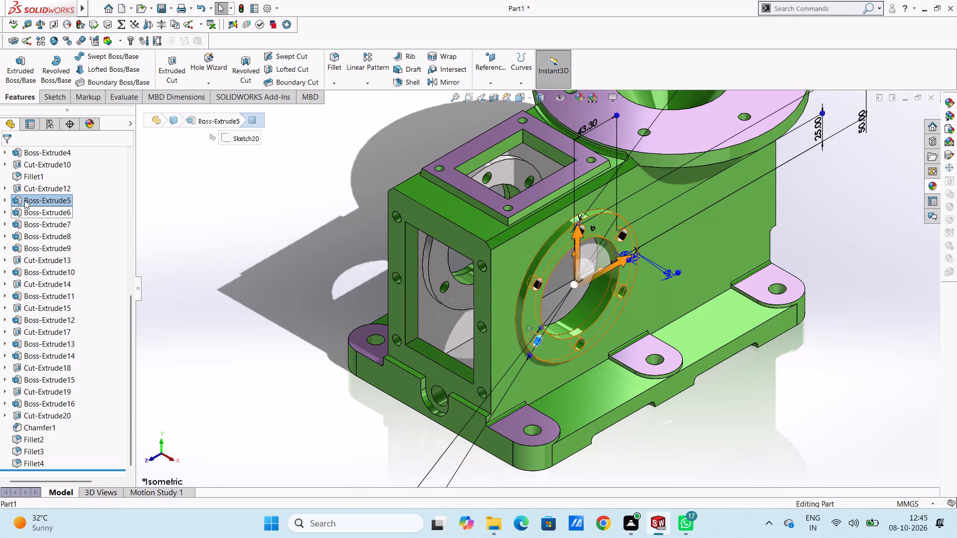
pyautogui.click(4, 201)
pyautogui.click(8, 201)
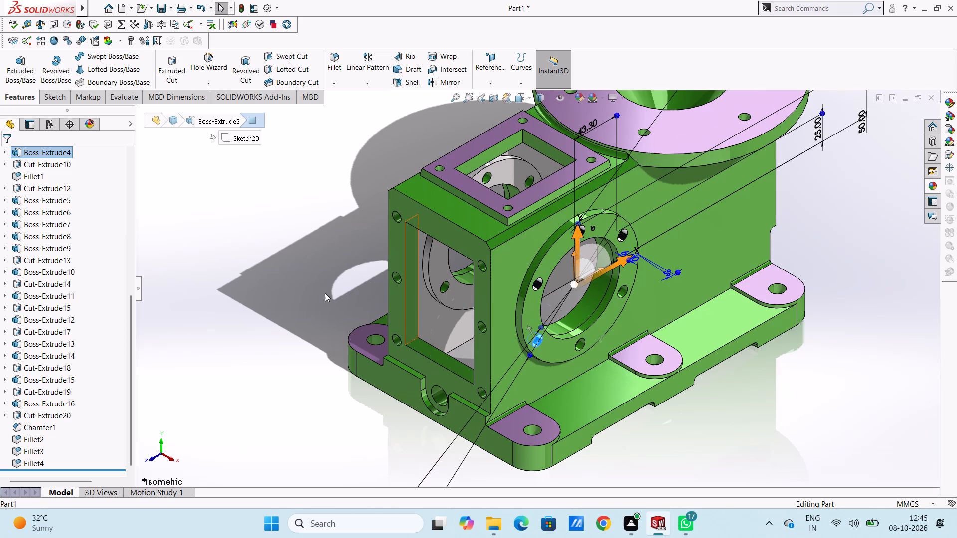
pyautogui.click(71, 283)
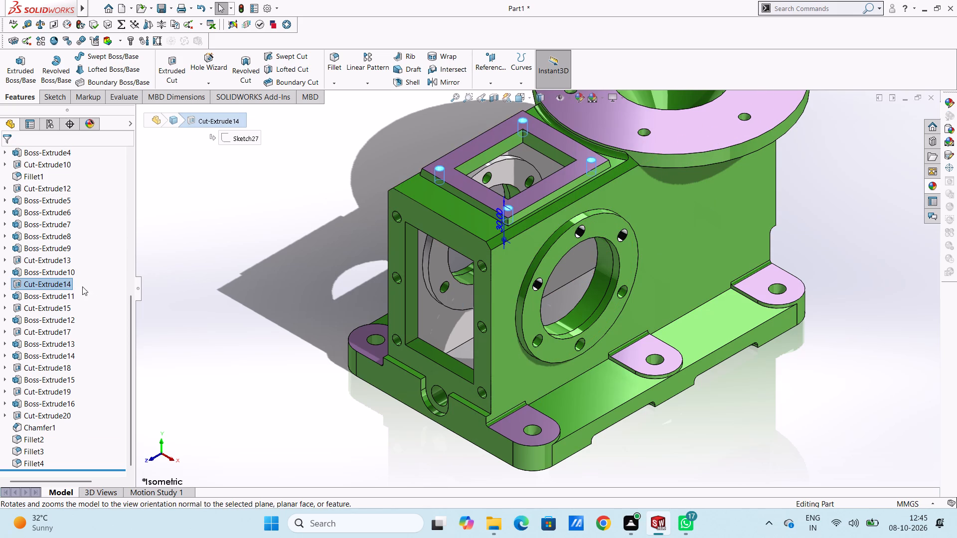
pyautogui.rightClick(63, 284)
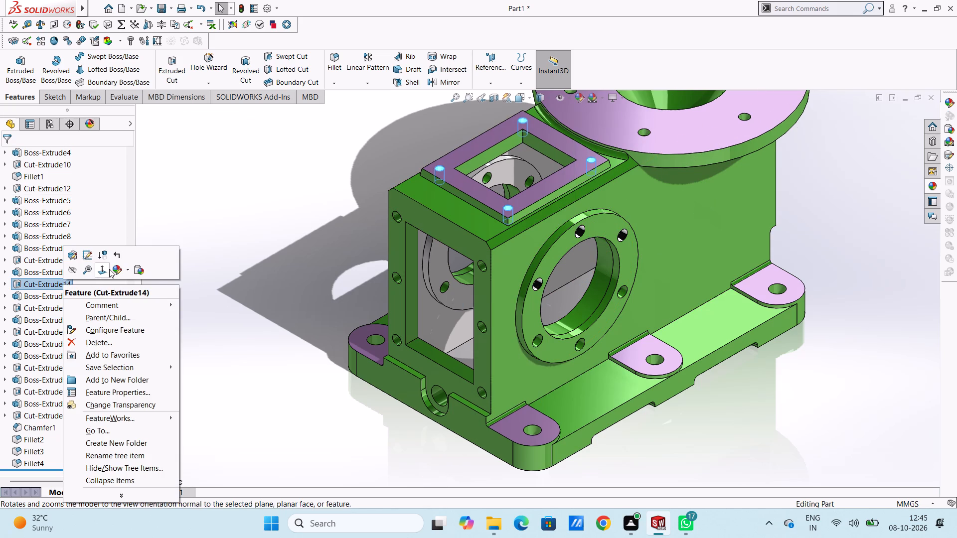
pyautogui.click(118, 267)
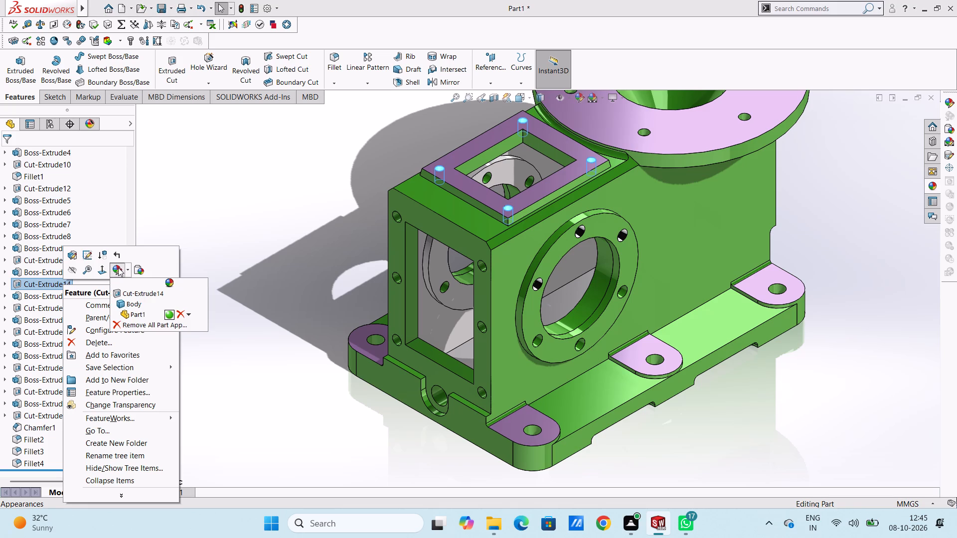
pyautogui.click(172, 217)
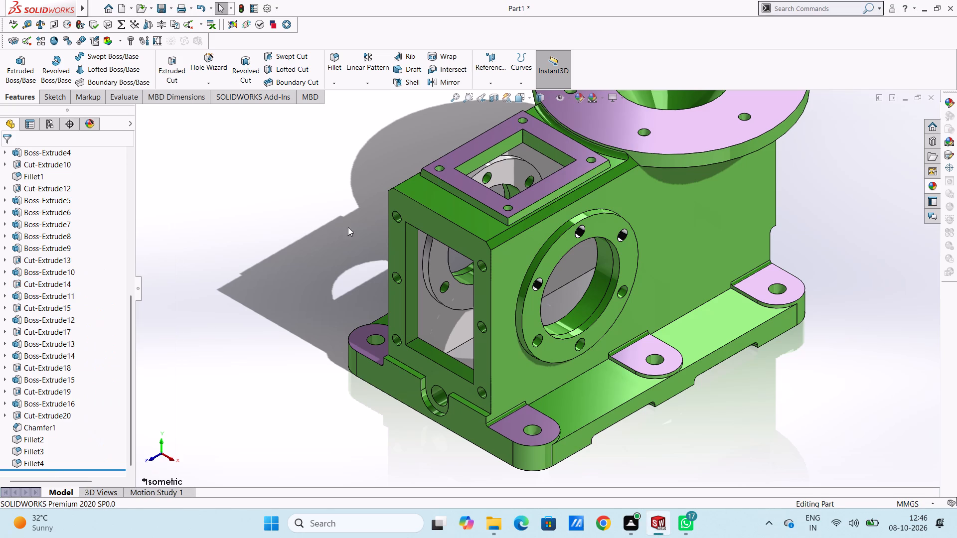
pyautogui.click(61, 224)
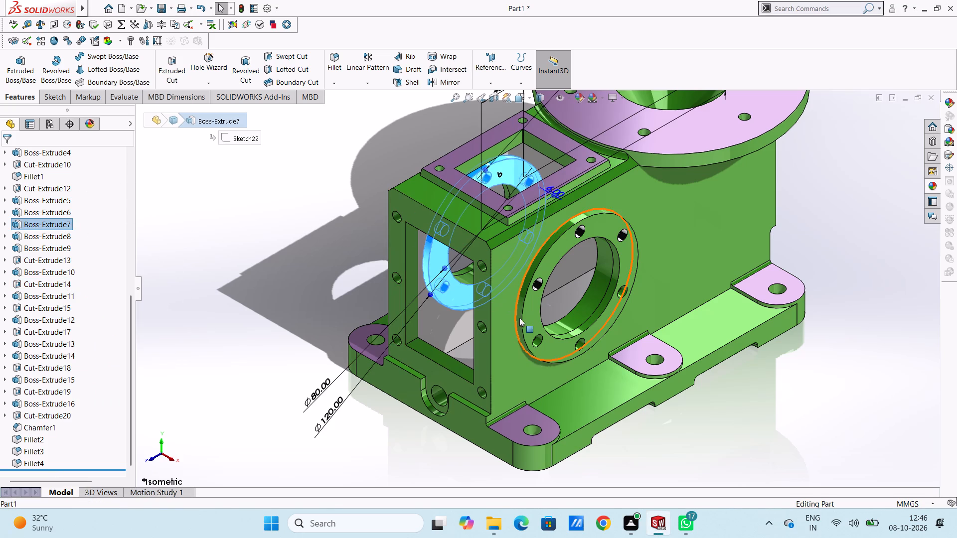
pyautogui.click(538, 339)
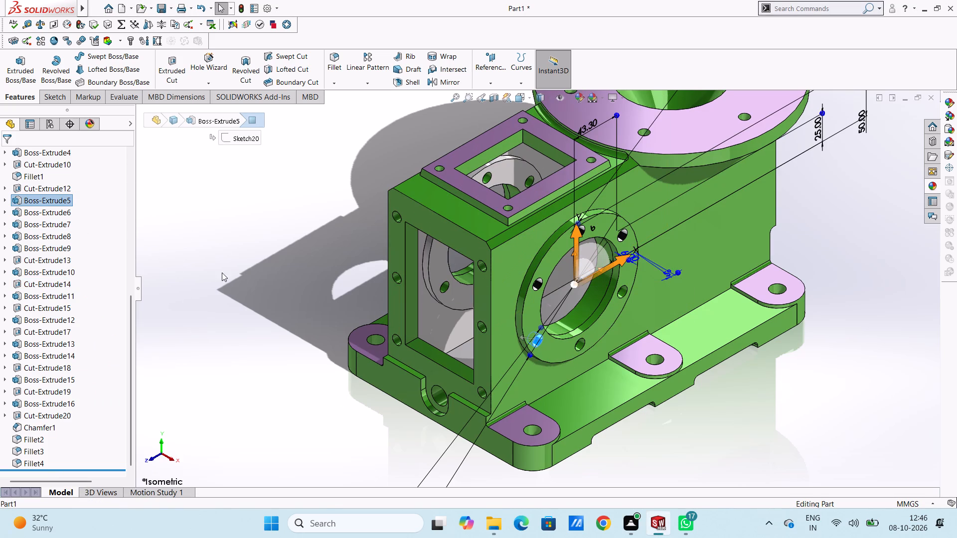
pyautogui.click(62, 186)
pyautogui.click(62, 197)
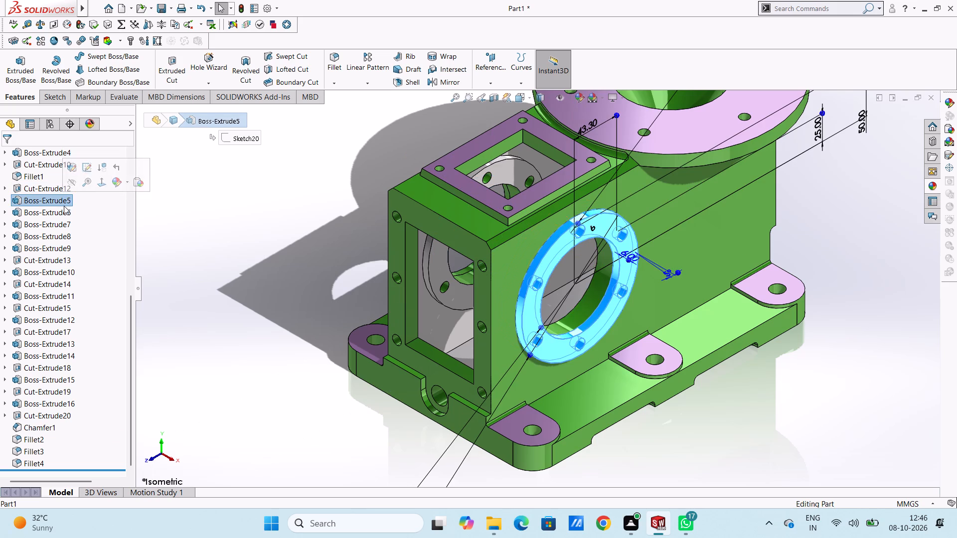
pyautogui.click(64, 209)
pyautogui.click(59, 201)
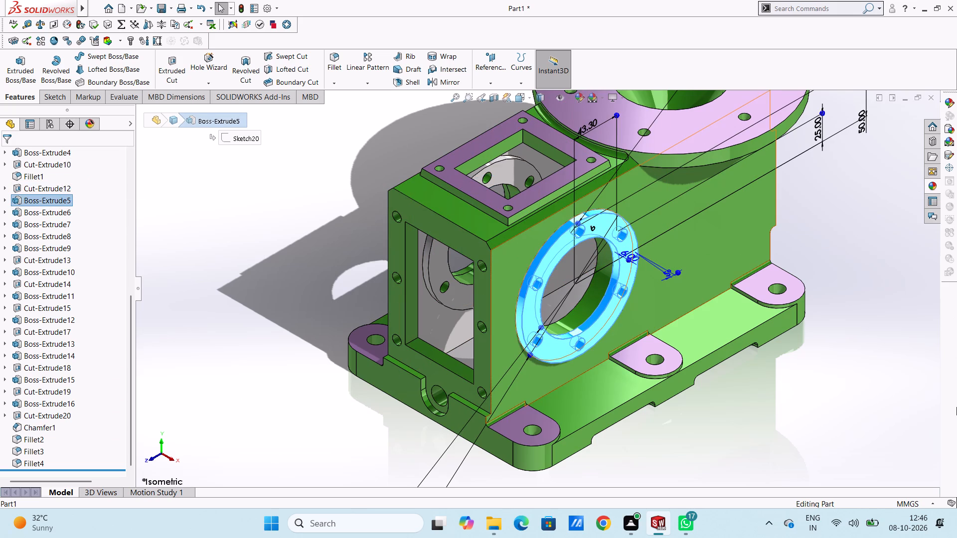
pyautogui.press('Escape')
pyautogui.press('Escape')
pyautogui.press('Escape')
pyautogui.scroll(4, 956, 390)
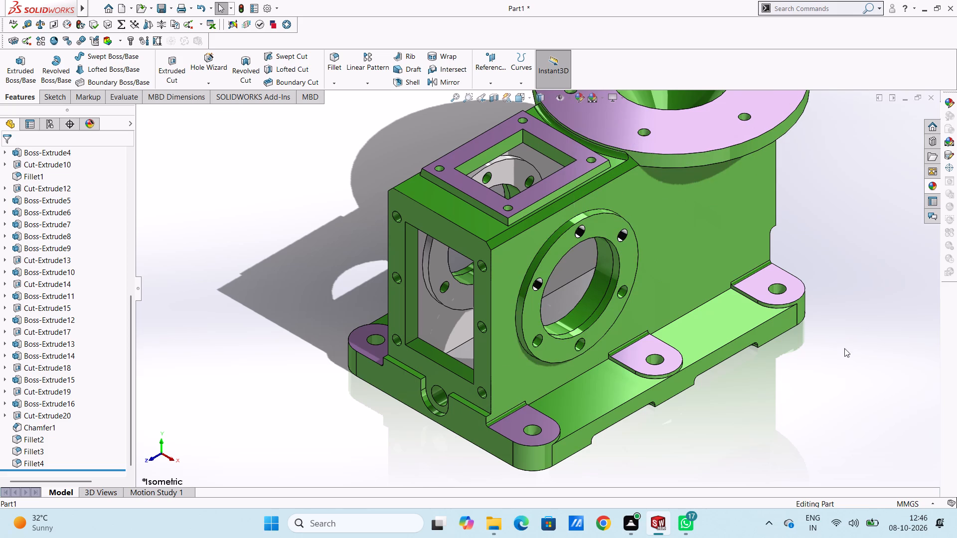
# Apply chromium plate to the face of the circular side flange's lower bolt hole nearest the rectangular end opening.
pyautogui.scroll(3, 833, 353)
pyautogui.scroll(-1, 956, 152)
pyautogui.scroll(-5, 523, 321)
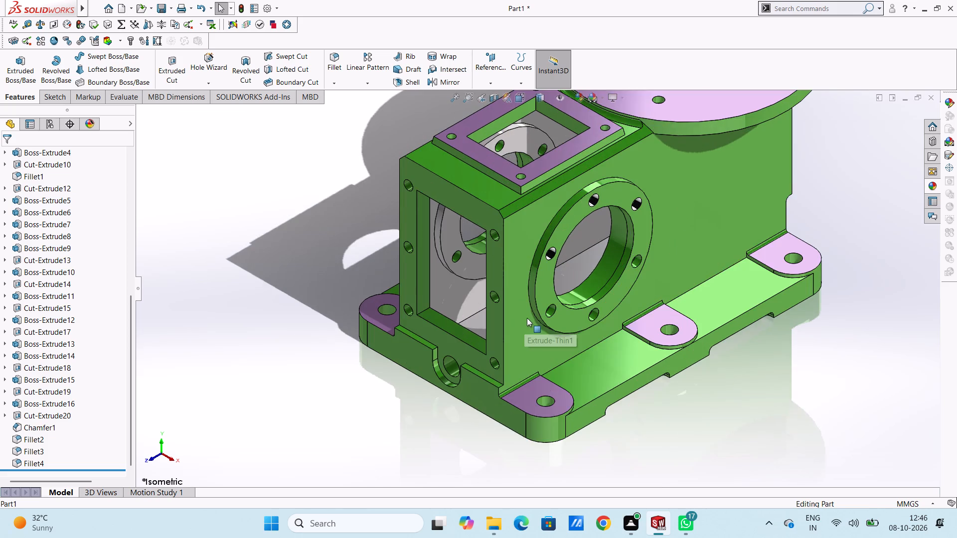
pyautogui.scroll(-1, 527, 318)
pyautogui.click(934, 189)
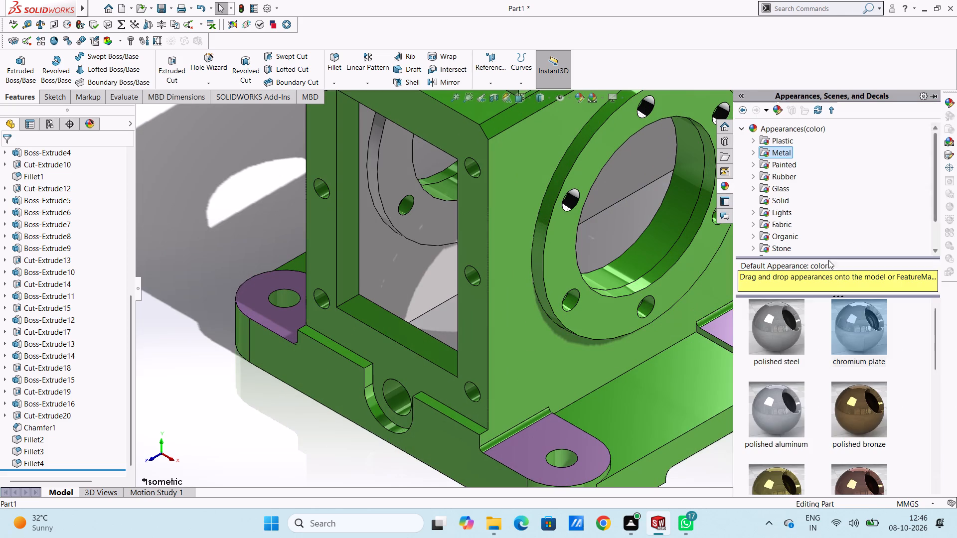
pyautogui.scroll(-5, 542, 343)
pyautogui.moveTo(869, 335); pyautogui.dragTo(626, 308)
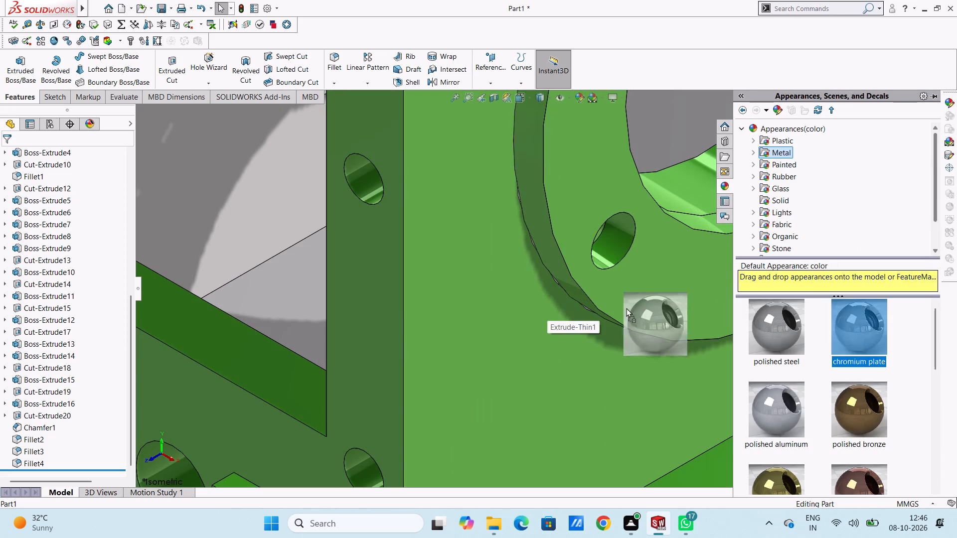
pyautogui.moveTo(626, 308); pyautogui.dragTo(621, 250)
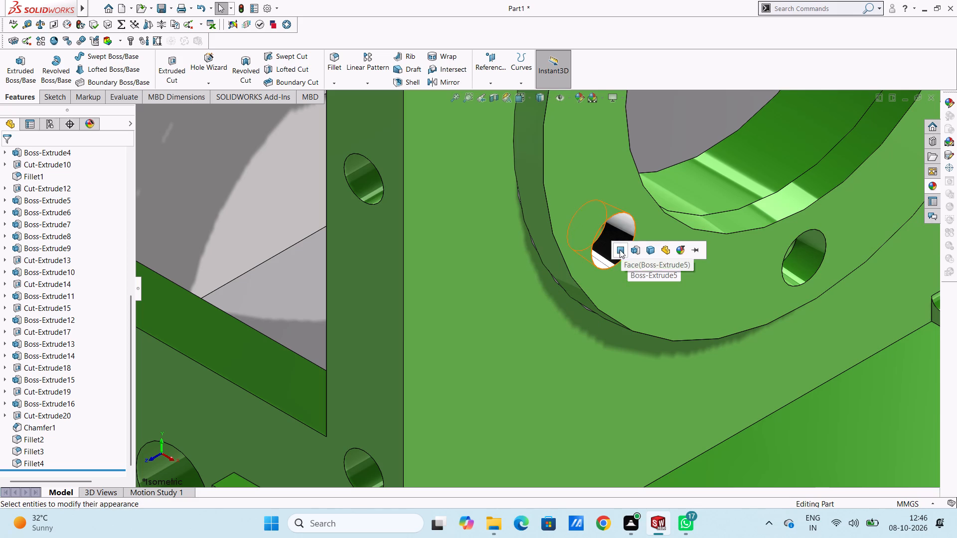
pyautogui.click(620, 250)
# Apply chromium plate to the Extrude-Thin1 face inside the other, still green lower bolt hole of the circular side flange.
pyautogui.moveTo(765, 333); pyautogui.dragTo(720, 313, button='middle')
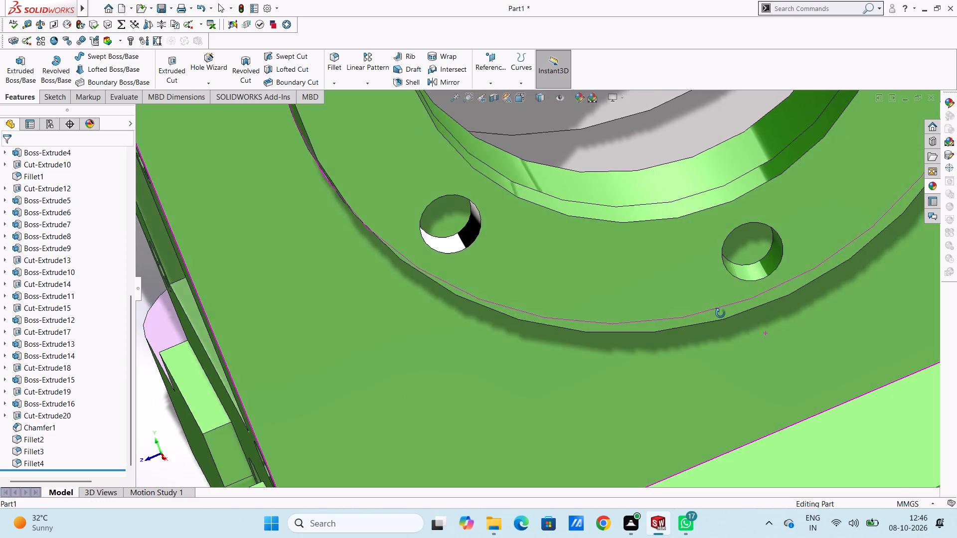
pyautogui.moveTo(720, 313); pyautogui.dragTo(718, 307, button='middle')
pyautogui.scroll(7, 717, 306)
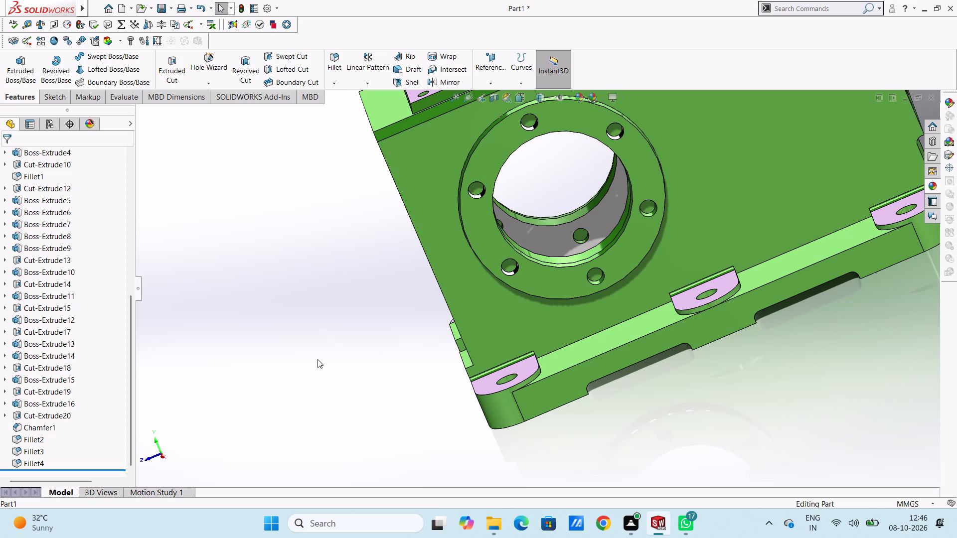
pyautogui.moveTo(339, 359); pyautogui.dragTo(353, 360, button='middle')
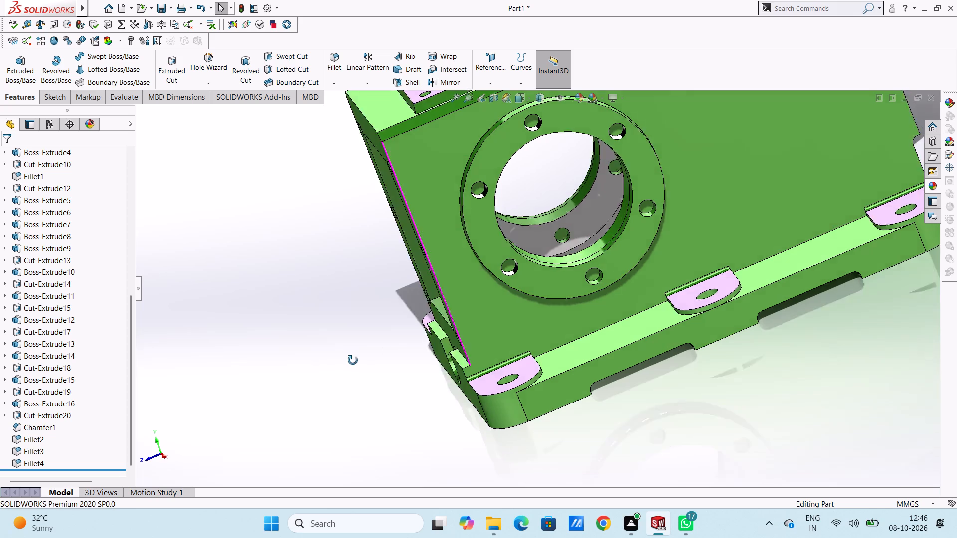
pyautogui.moveTo(353, 360); pyautogui.dragTo(371, 339, button='middle')
pyautogui.scroll(-1, 560, 277)
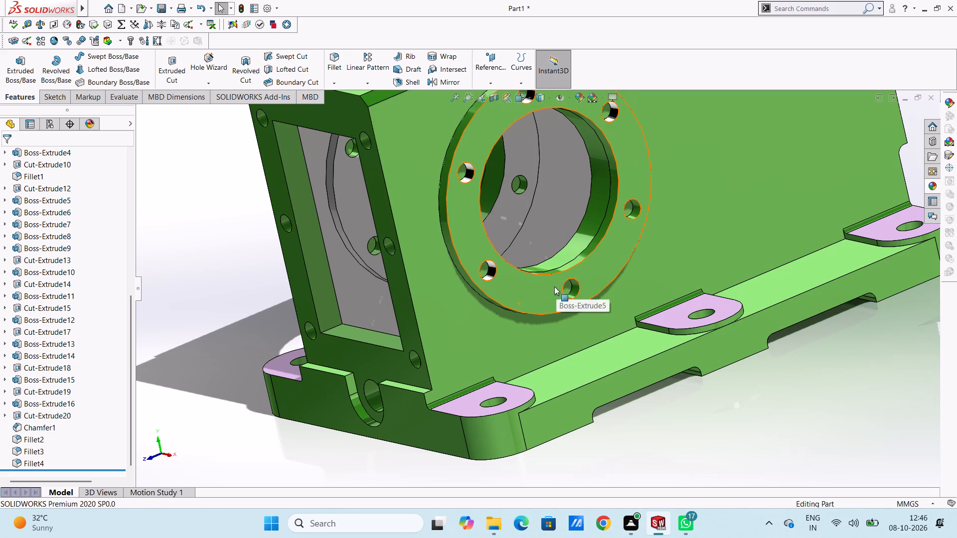
pyautogui.scroll(-2, 566, 285)
pyautogui.click(931, 183)
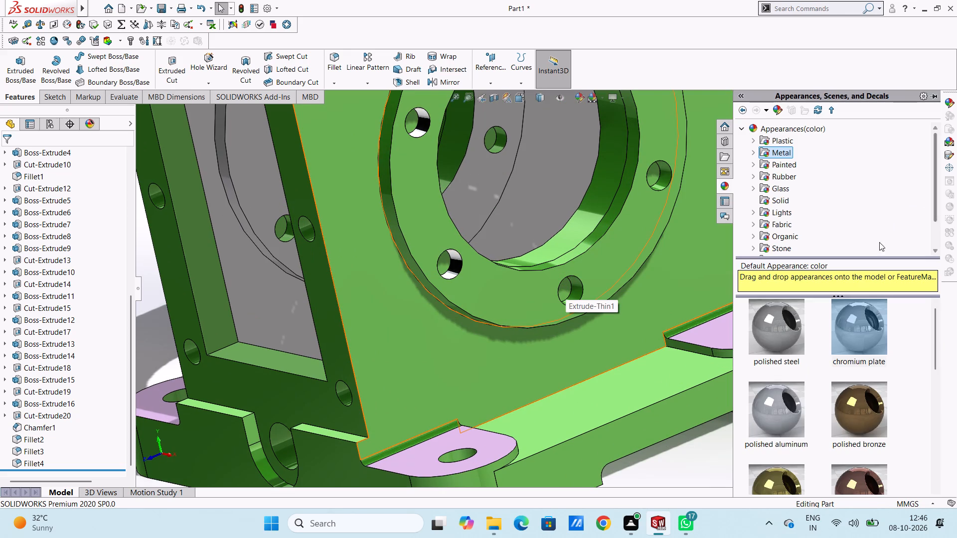
pyautogui.moveTo(857, 325); pyautogui.dragTo(562, 283)
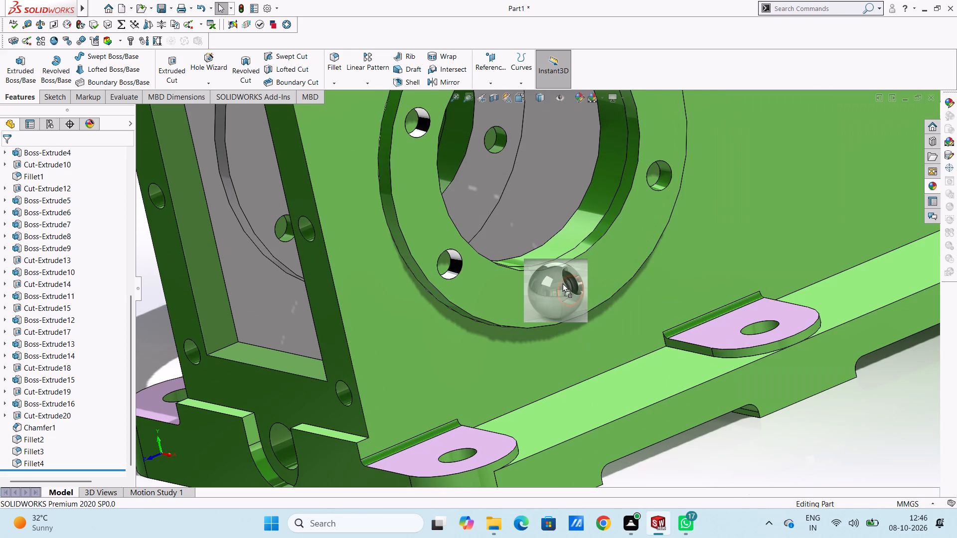
pyautogui.moveTo(562, 283); pyautogui.dragTo(561, 283)
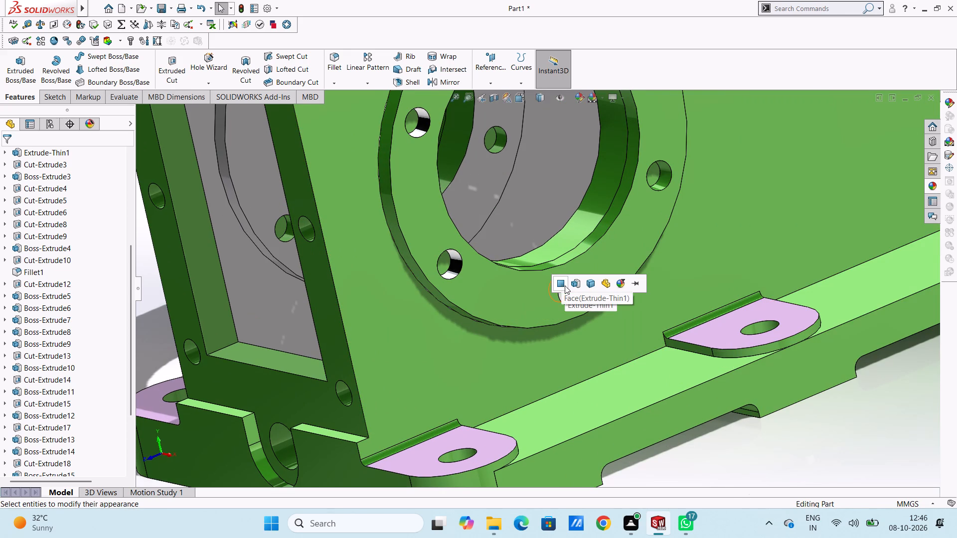
pyautogui.click(564, 284)
# Apply chromium plate to the face of the green bolt hole on the circular side flange's side farther from the rectangular end opening.
pyautogui.scroll(4, 621, 350)
pyautogui.scroll(-4, 582, 226)
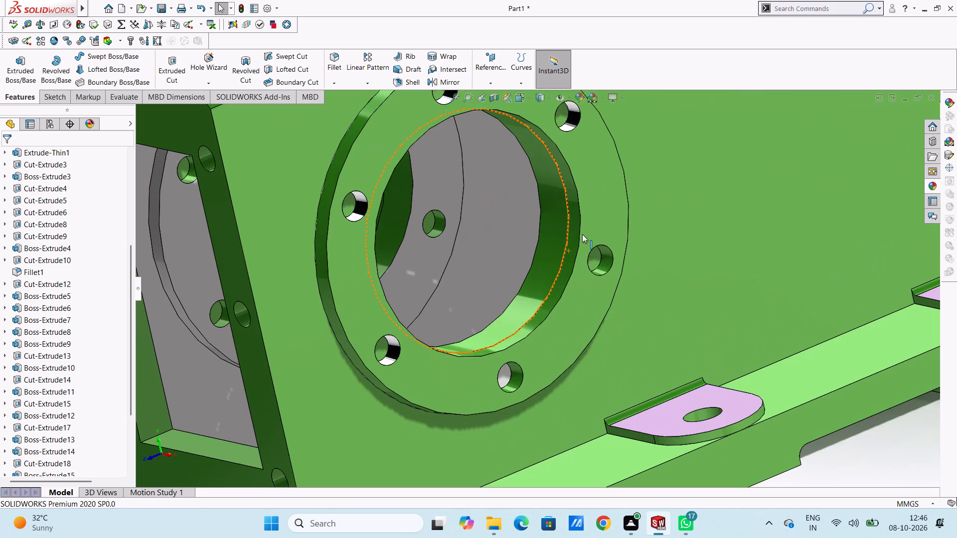
pyautogui.click(930, 183)
pyautogui.moveTo(865, 325); pyautogui.dragTo(615, 248)
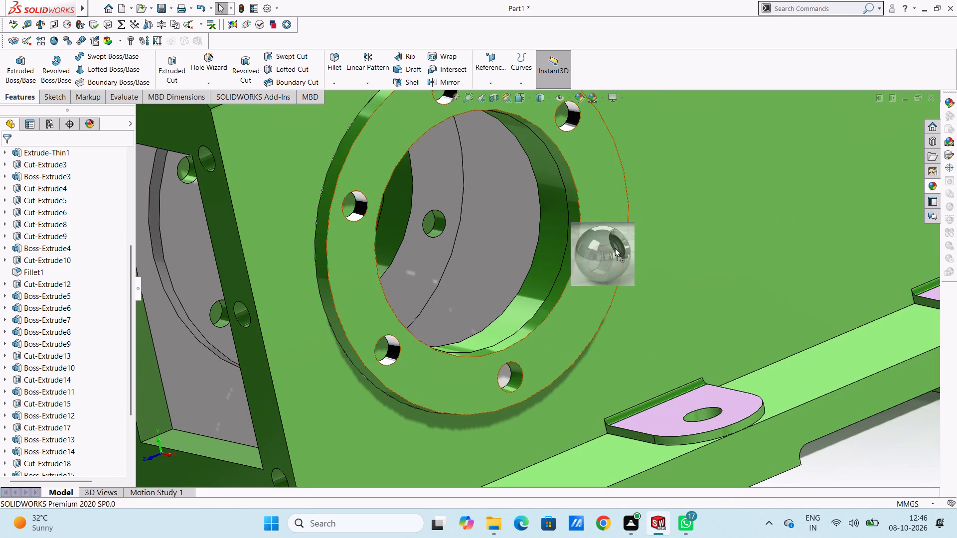
pyautogui.moveTo(615, 248); pyautogui.dragTo(609, 250)
pyautogui.click(609, 250)
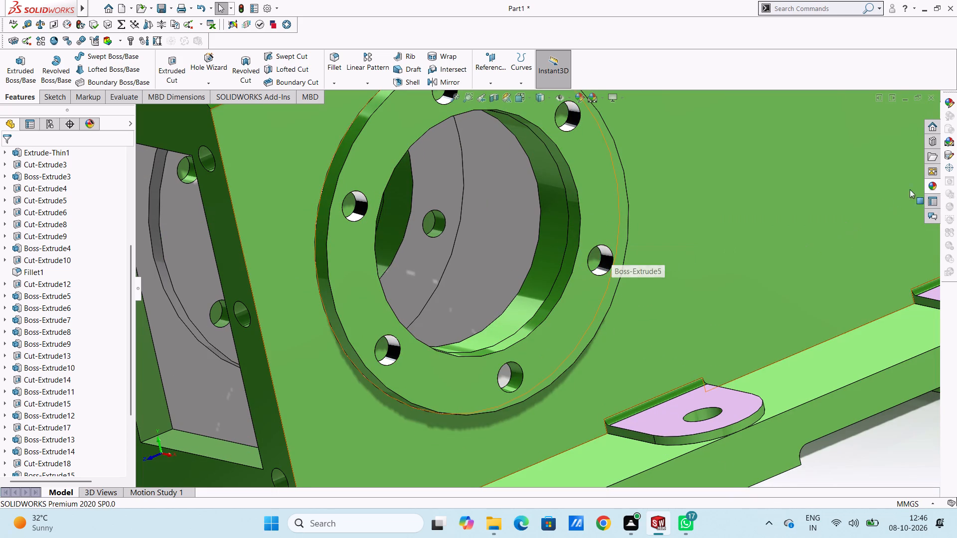
# Apply chromium plate to the remaining green Boss-Extrude5 face of the partly plated lower bolt hole in the circular side flange.
pyautogui.click(931, 188)
pyautogui.moveTo(863, 322); pyautogui.dragTo(483, 370)
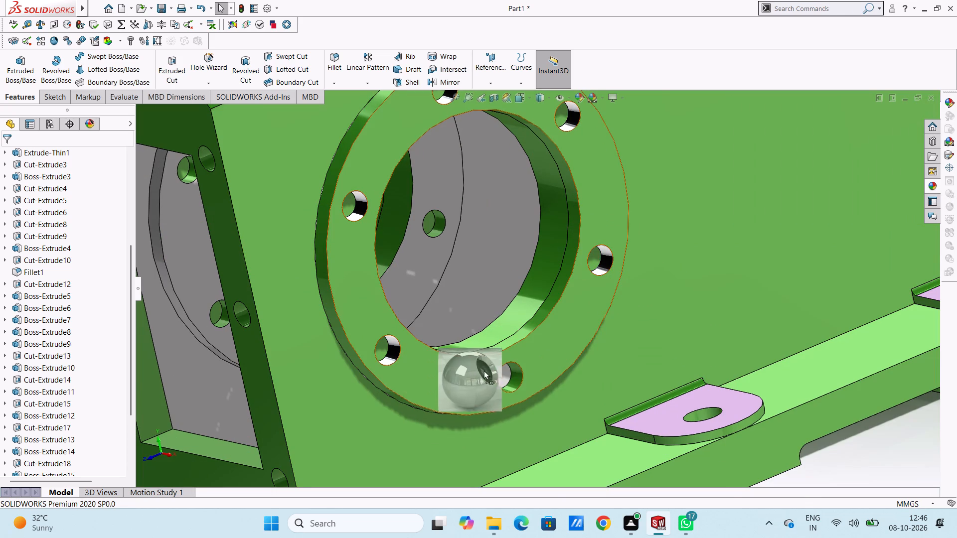
pyautogui.moveTo(483, 370); pyautogui.dragTo(521, 375)
pyautogui.click(521, 375)
pyautogui.scroll(4, 488, 362)
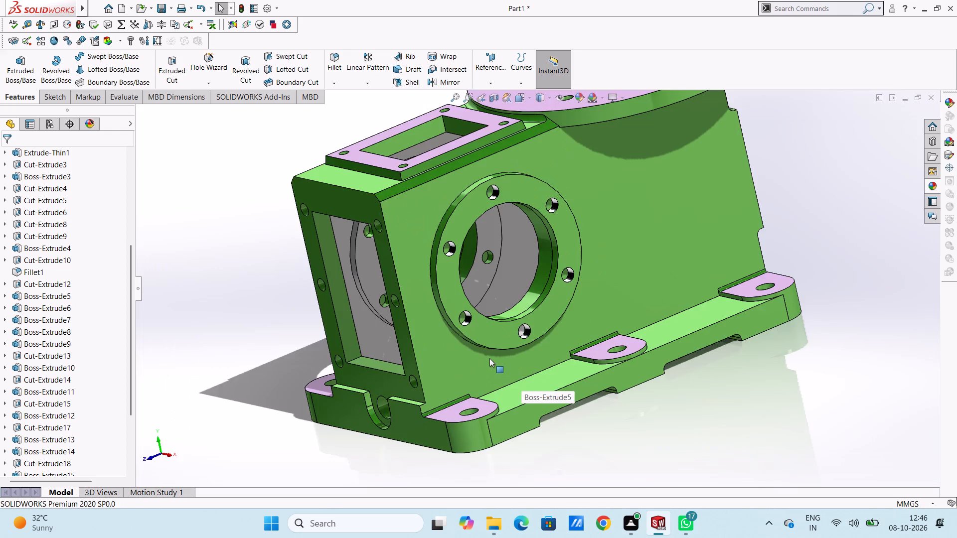
pyautogui.scroll(3, 490, 358)
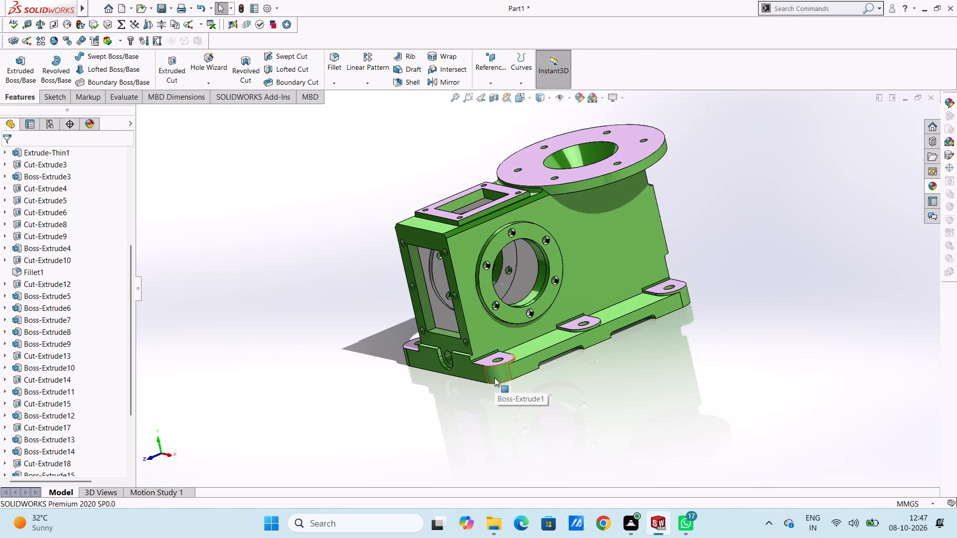
pyautogui.press('Escape')
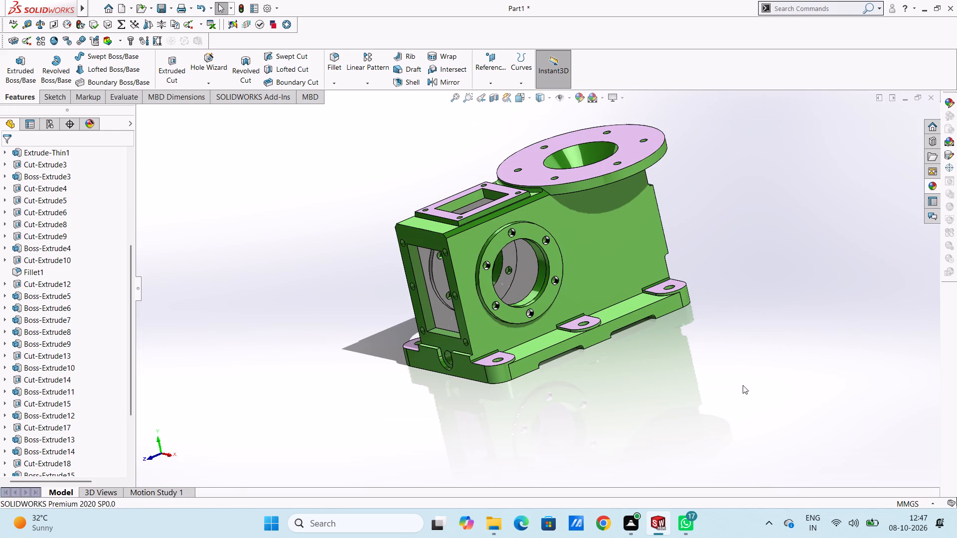
pyautogui.press('Escape')
# Apply chromium plate to the whole Boss-Extrude13 feature, picked at a bolt hole in the large round top flange.
pyautogui.scroll(1, 712, 387)
pyautogui.moveTo(712, 388); pyautogui.dragTo(701, 462, button='middle')
pyautogui.scroll(-1, 701, 461)
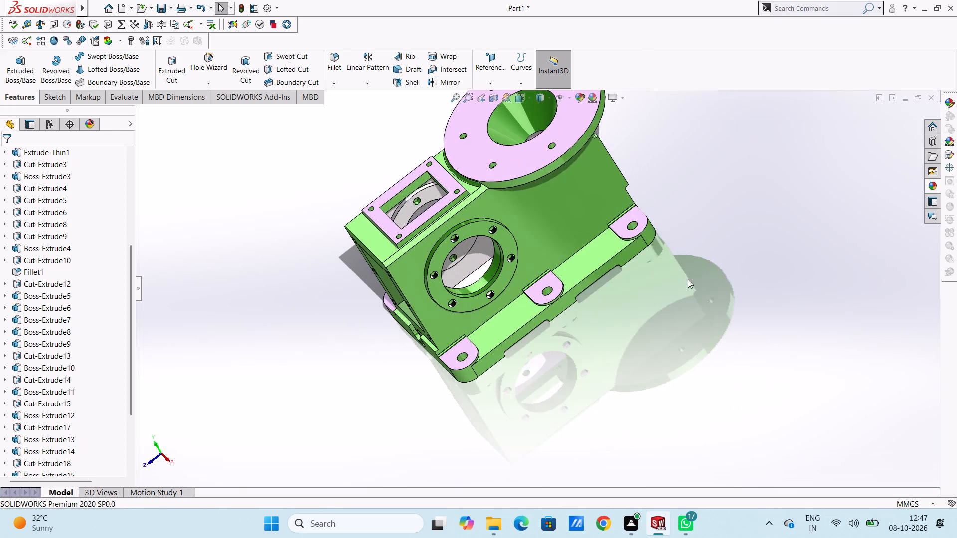
pyautogui.scroll(4, 642, 228)
pyautogui.moveTo(544, 175); pyautogui.dragTo(571, 195, button='middle')
pyautogui.scroll(-5, 543, 162)
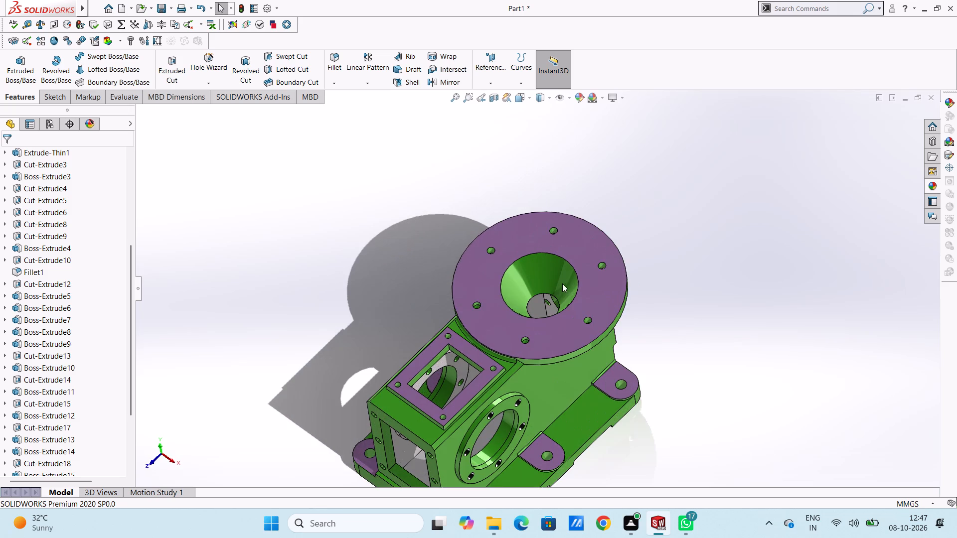
pyautogui.scroll(-12, 556, 234)
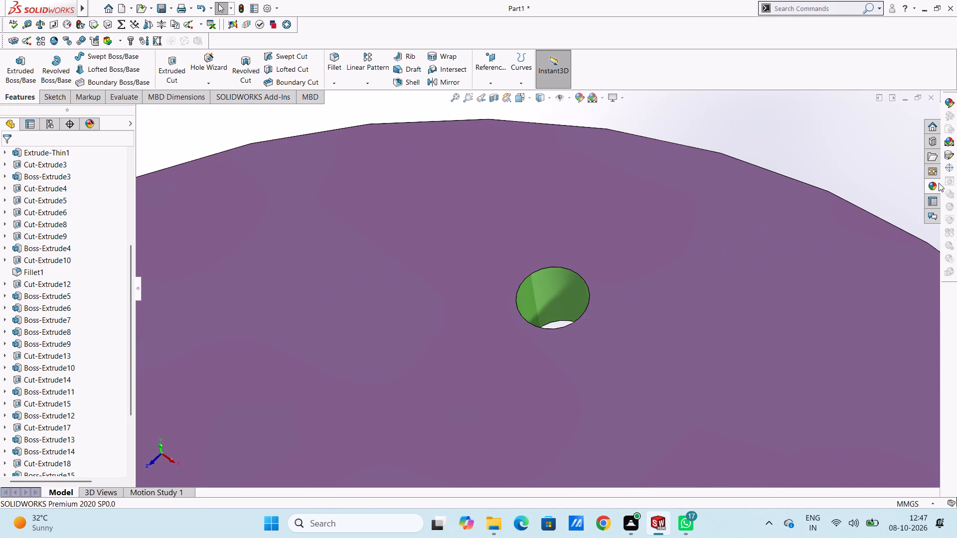
pyautogui.click(929, 185)
pyautogui.moveTo(865, 334); pyautogui.dragTo(572, 295)
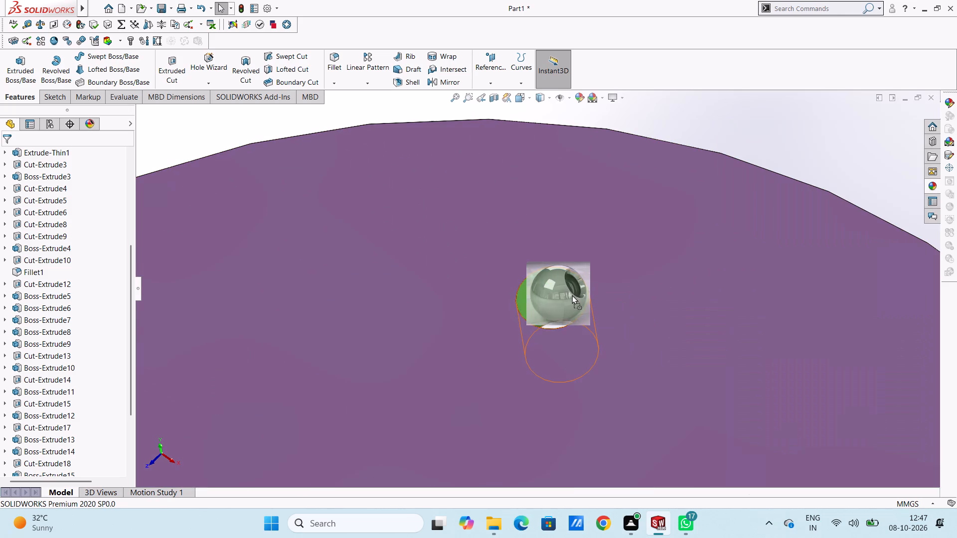
pyautogui.moveTo(572, 295); pyautogui.dragTo(567, 294)
pyautogui.click(583, 294)
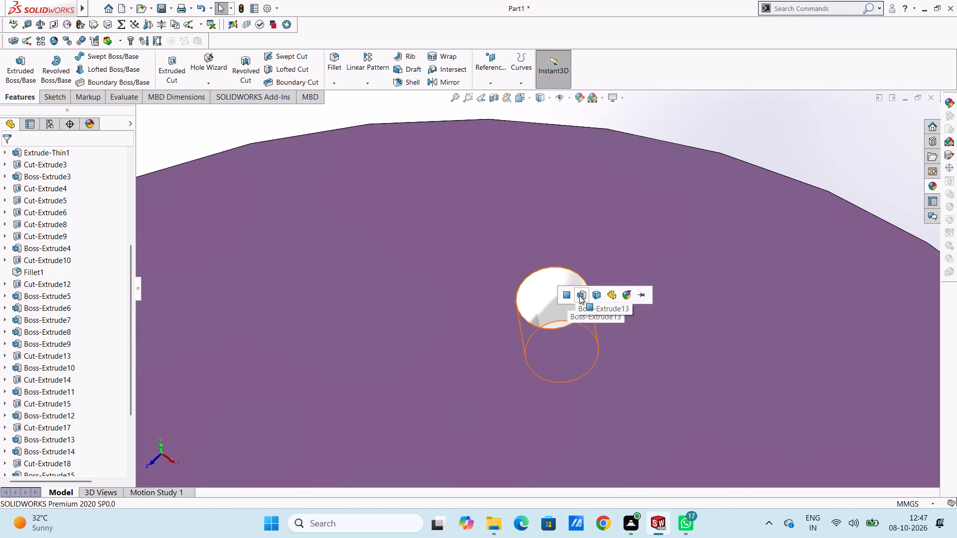
# Apply chromium plate to the whole Boss-Extrude14 feature, picked at a still green bolt hole of the round top flange.
pyautogui.scroll(14, 579, 295)
pyautogui.scroll(4, 522, 377)
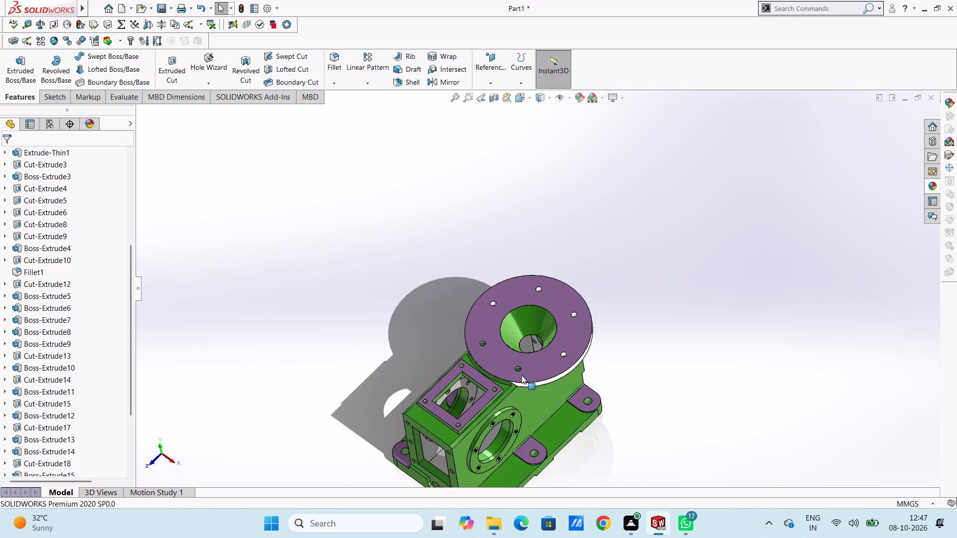
pyautogui.scroll(-4, 505, 389)
pyautogui.scroll(-7, 474, 255)
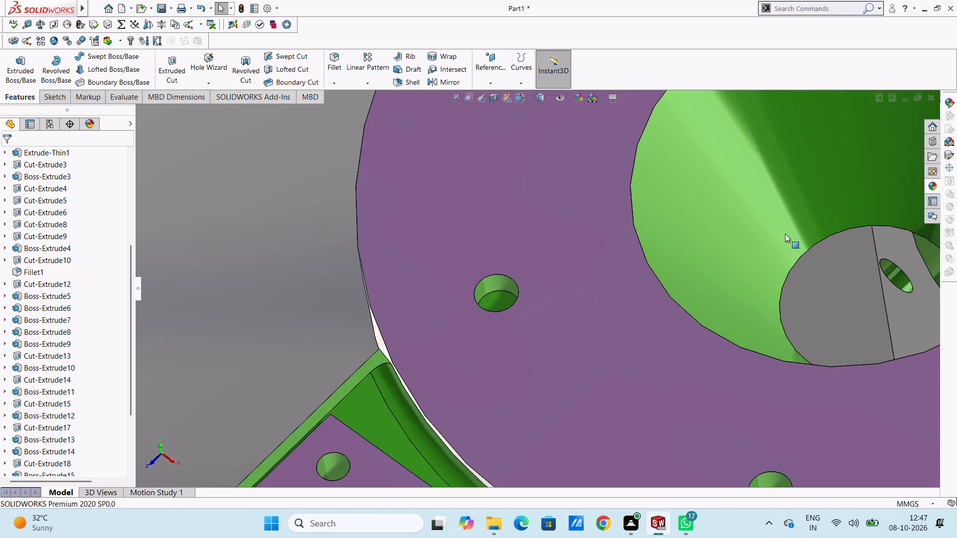
pyautogui.click(931, 186)
pyautogui.moveTo(866, 332); pyautogui.dragTo(610, 316)
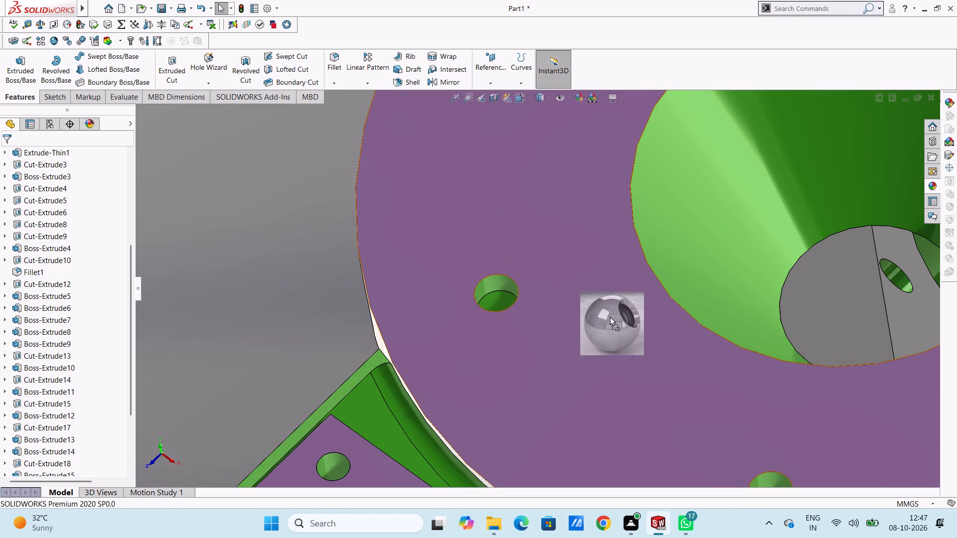
pyautogui.moveTo(610, 316); pyautogui.dragTo(503, 282)
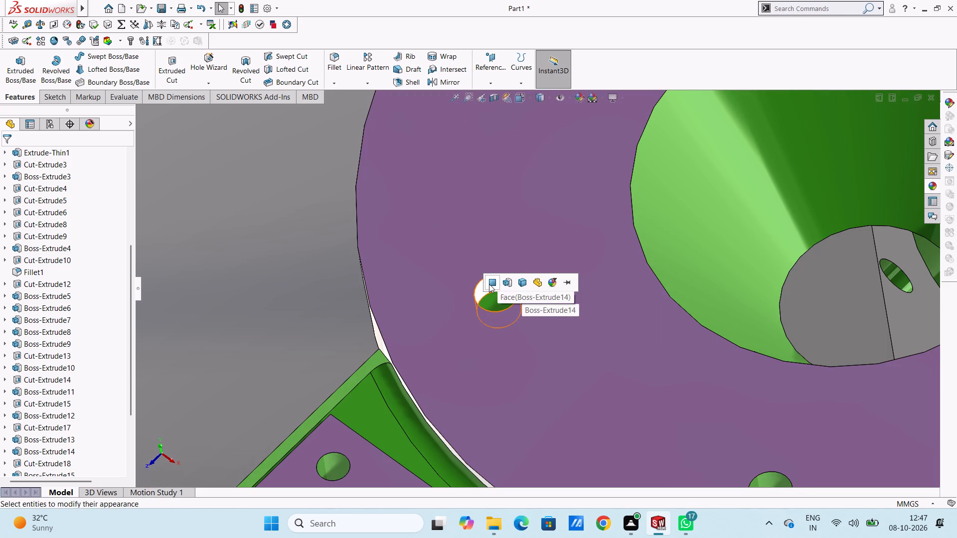
pyautogui.click(506, 283)
pyautogui.scroll(9, 506, 287)
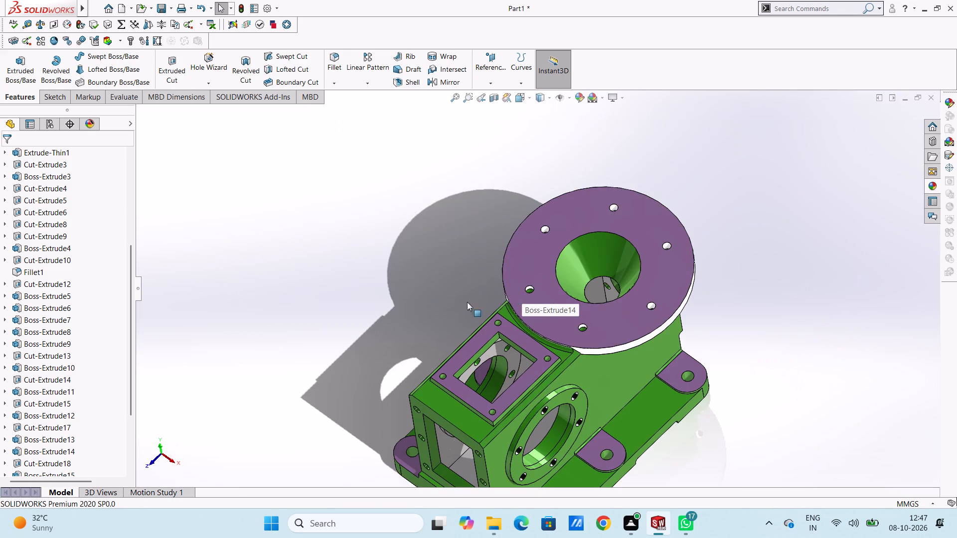
pyautogui.click(406, 305)
# Apply chromium plate to the whole Cut-Extrude14 feature, picked at a corner bolt hole of the lilac rectangular top frame.
pyautogui.scroll(6, 426, 358)
pyautogui.scroll(-4, 513, 370)
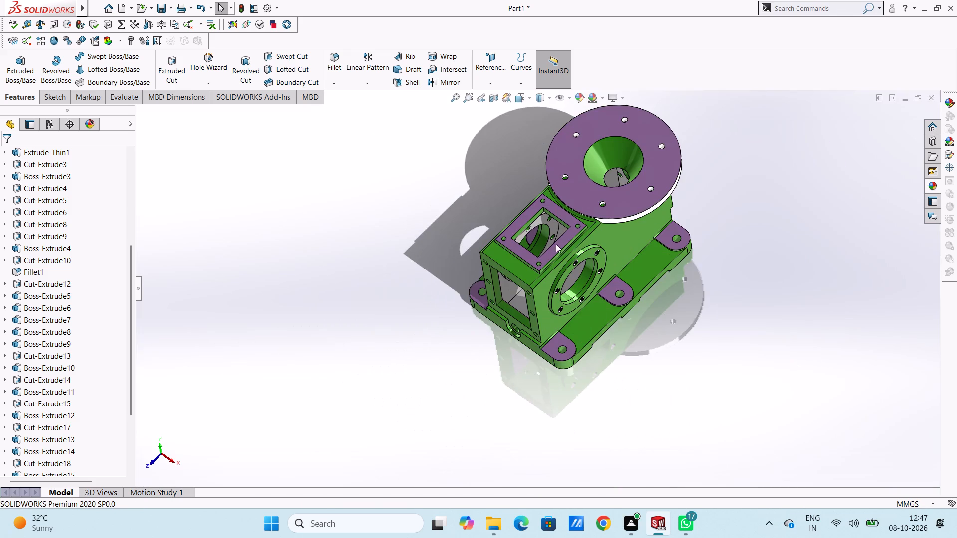
pyautogui.scroll(-5, 556, 244)
pyautogui.scroll(-2, 503, 284)
pyautogui.moveTo(512, 250); pyautogui.dragTo(520, 291, button='middle')
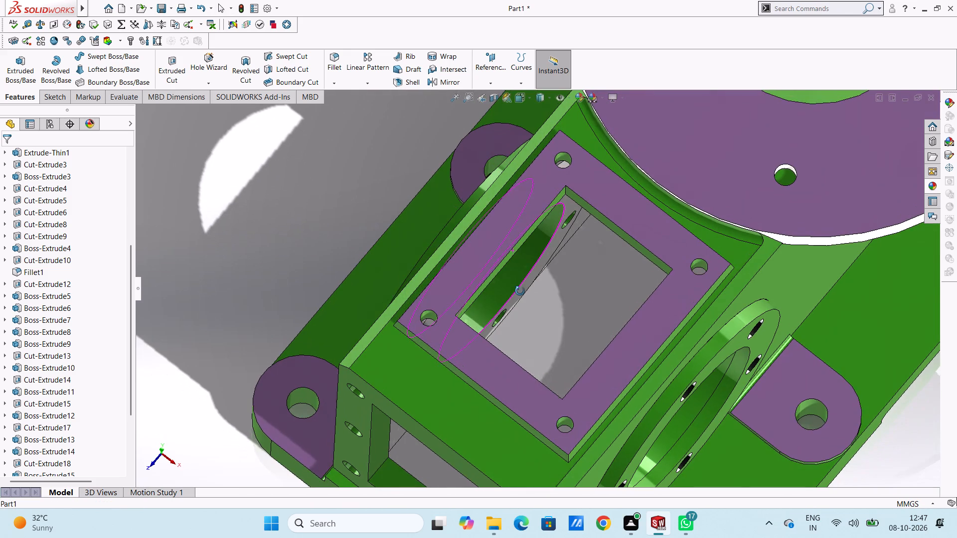
pyautogui.moveTo(520, 291); pyautogui.dragTo(515, 276, button='middle')
pyautogui.scroll(-5, 521, 356)
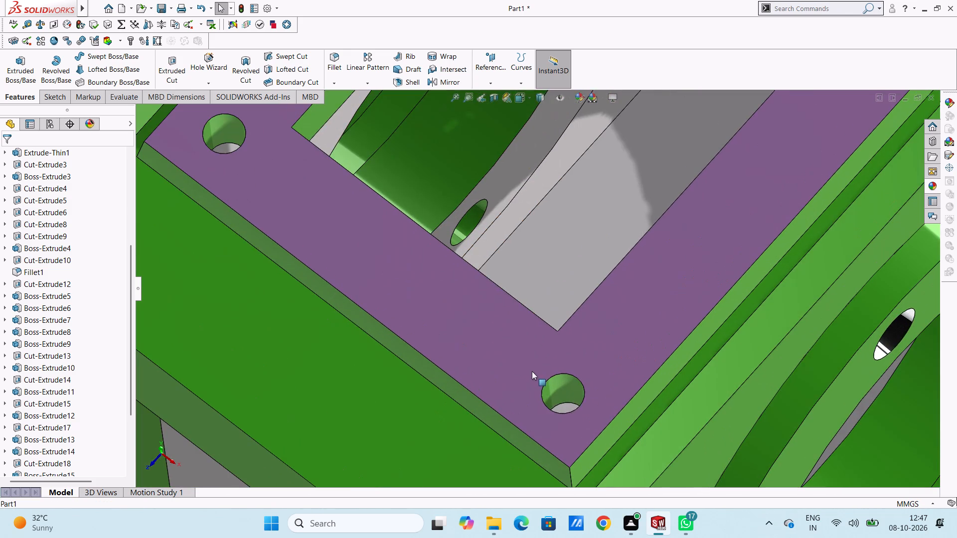
pyautogui.scroll(4, 529, 420)
pyautogui.scroll(-3, 555, 386)
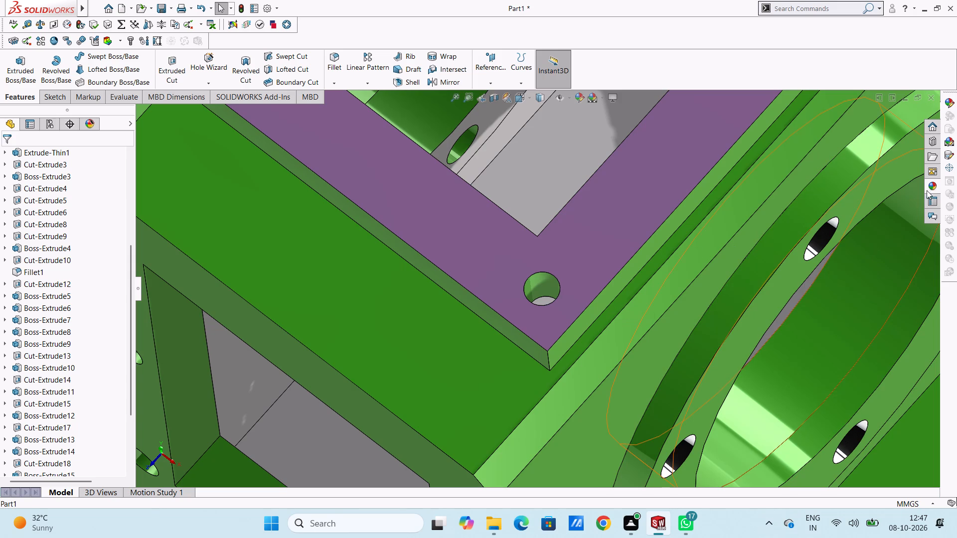
pyautogui.click(933, 184)
pyautogui.moveTo(857, 326); pyautogui.dragTo(555, 284)
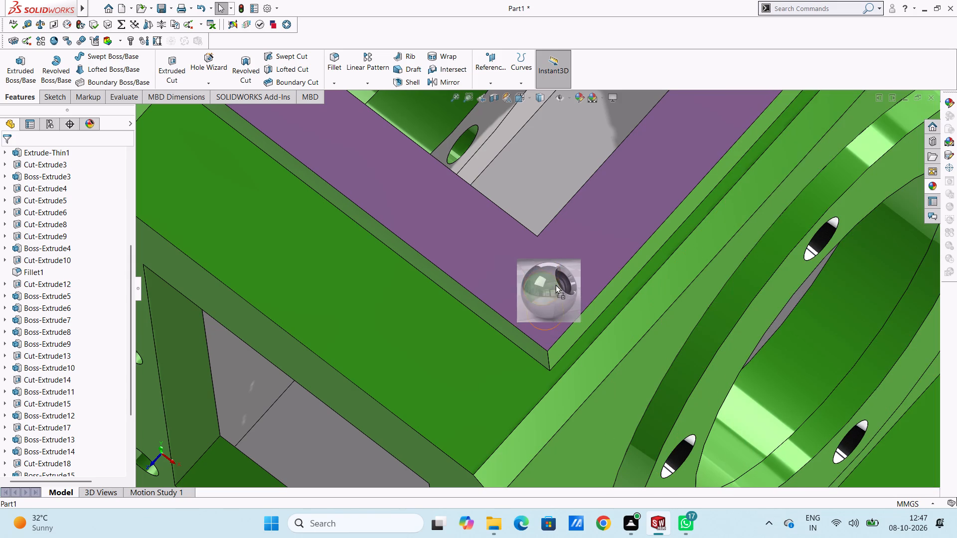
pyautogui.moveTo(555, 284); pyautogui.dragTo(545, 286)
pyautogui.click(548, 286)
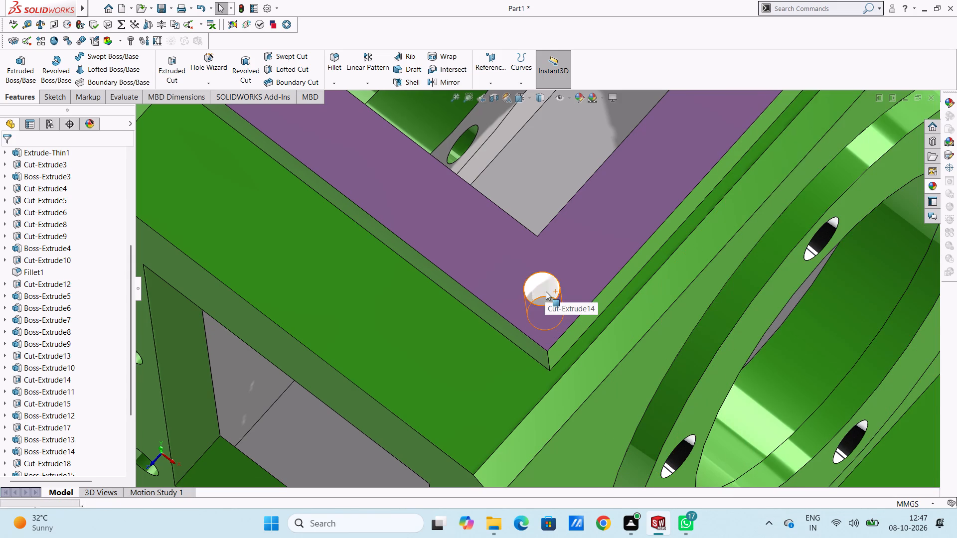
# Apply chromium plate to the whole Boss-Extrude2 feature, picked inside the bolt hole of the base's front corner pad.
pyautogui.scroll(9, 546, 291)
pyautogui.moveTo(461, 355); pyautogui.dragTo(465, 323, button='middle')
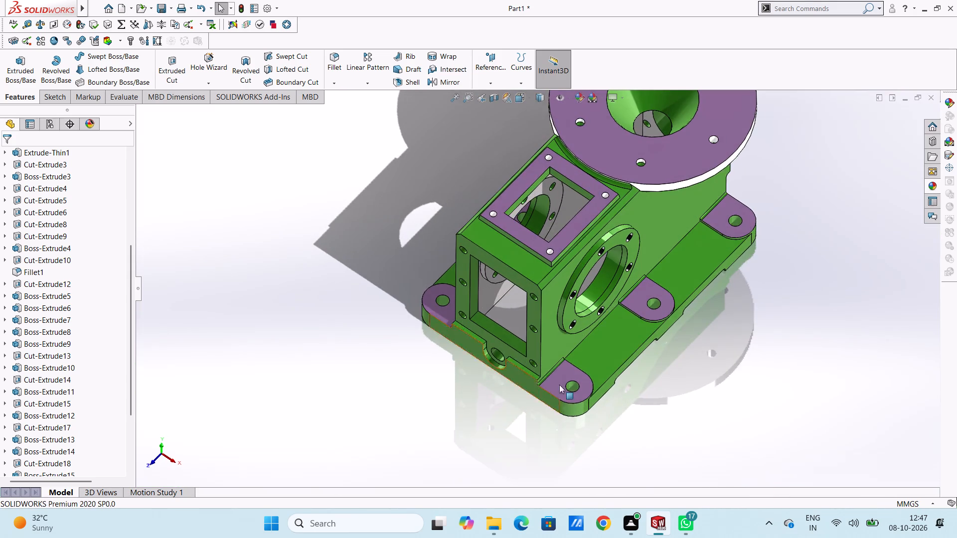
pyautogui.scroll(-5, 581, 397)
pyautogui.scroll(-3, 541, 337)
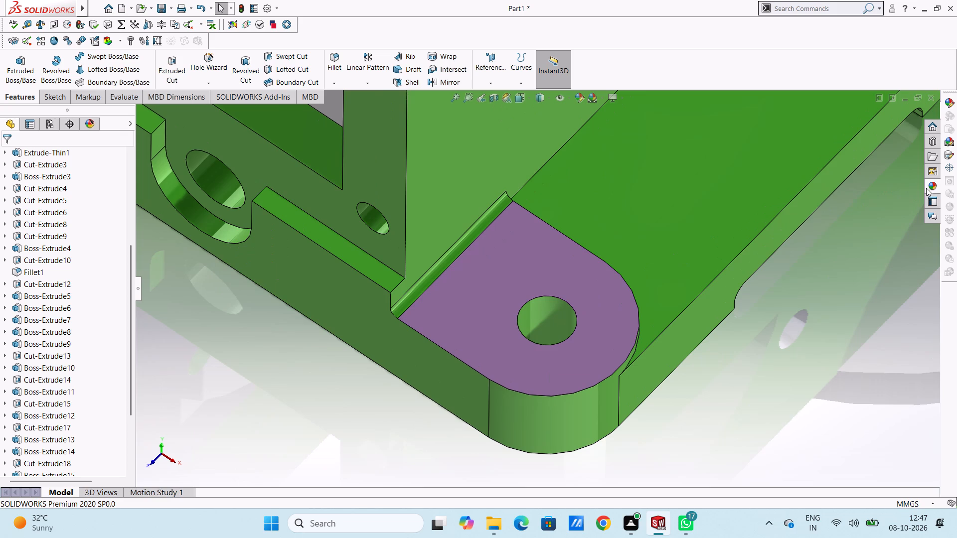
pyautogui.click(930, 185)
pyautogui.moveTo(851, 333); pyautogui.dragTo(548, 326)
pyautogui.click(552, 326)
# Apply chromium plate to the whole Cut-Extrude6 feature, picked at the round hole below the rectangular end opening.
pyautogui.scroll(4, 511, 344)
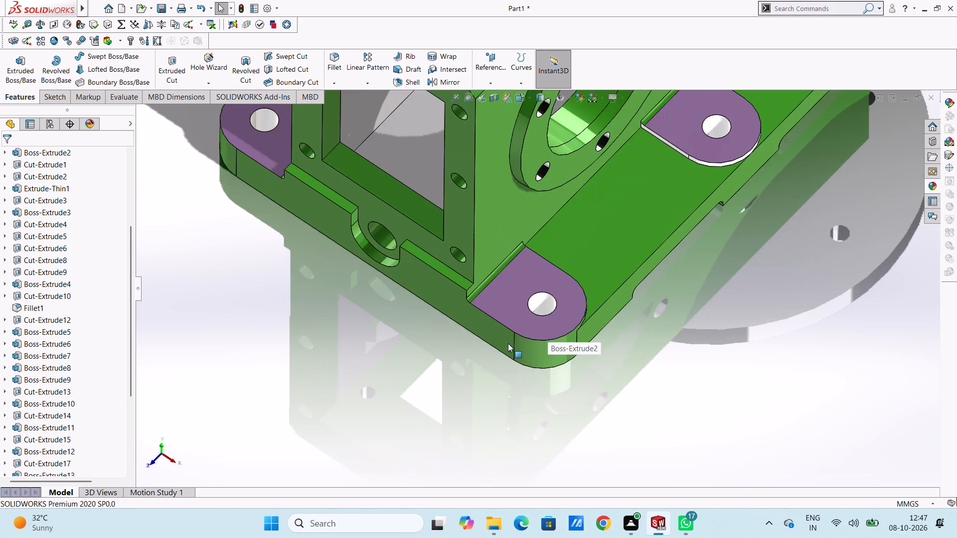
pyautogui.scroll(5, 481, 340)
pyautogui.moveTo(407, 316); pyautogui.dragTo(431, 267, button='middle')
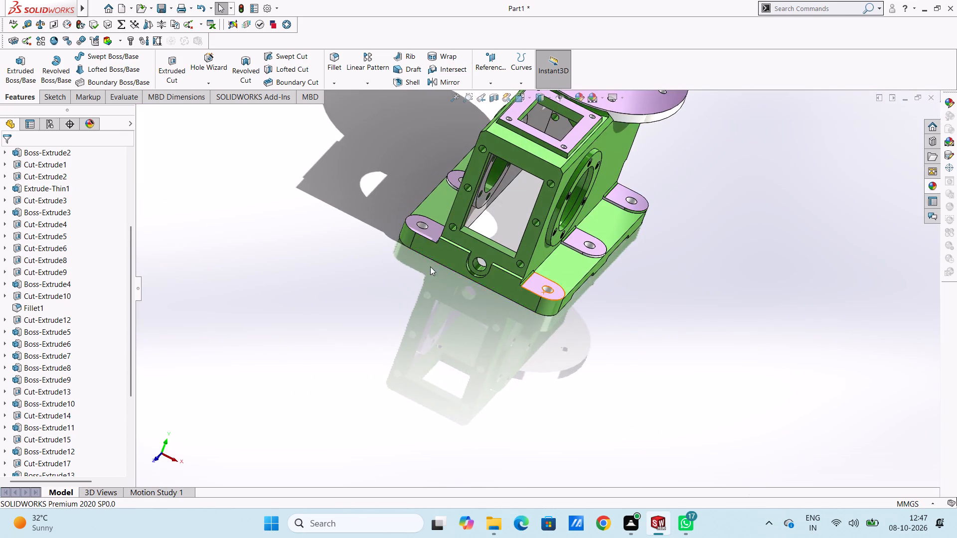
pyautogui.scroll(-4, 455, 256)
pyautogui.scroll(-3, 507, 267)
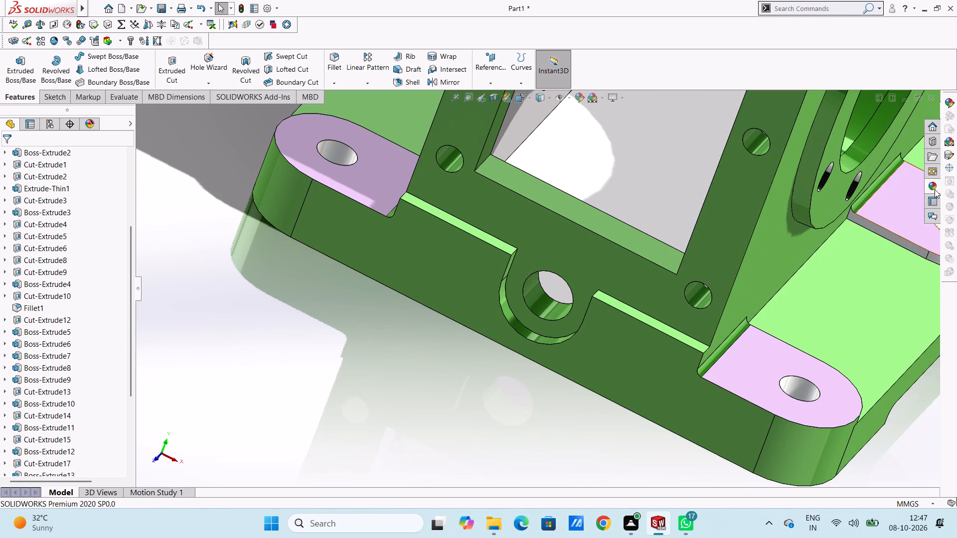
pyautogui.click(935, 189)
pyautogui.moveTo(866, 323); pyautogui.dragTo(558, 304)
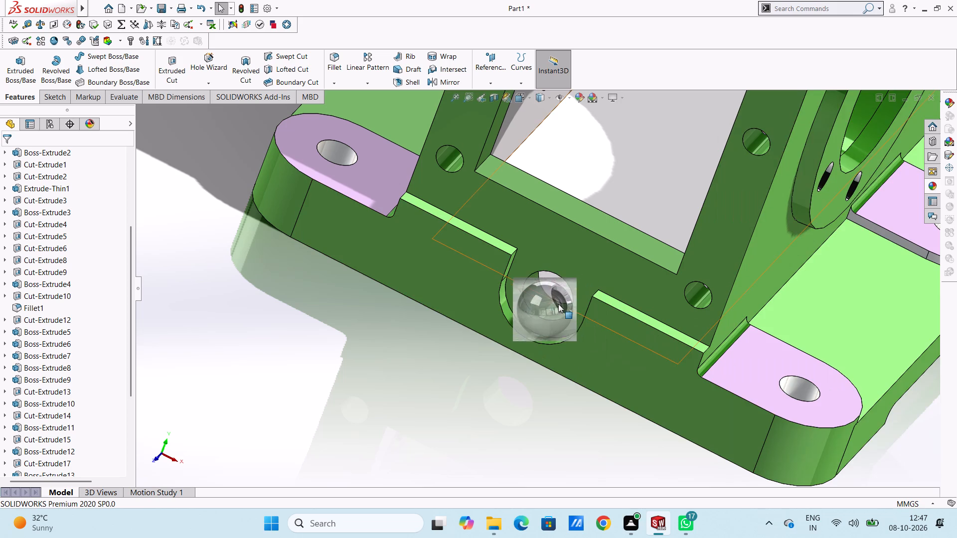
pyautogui.moveTo(558, 304); pyautogui.dragTo(556, 300)
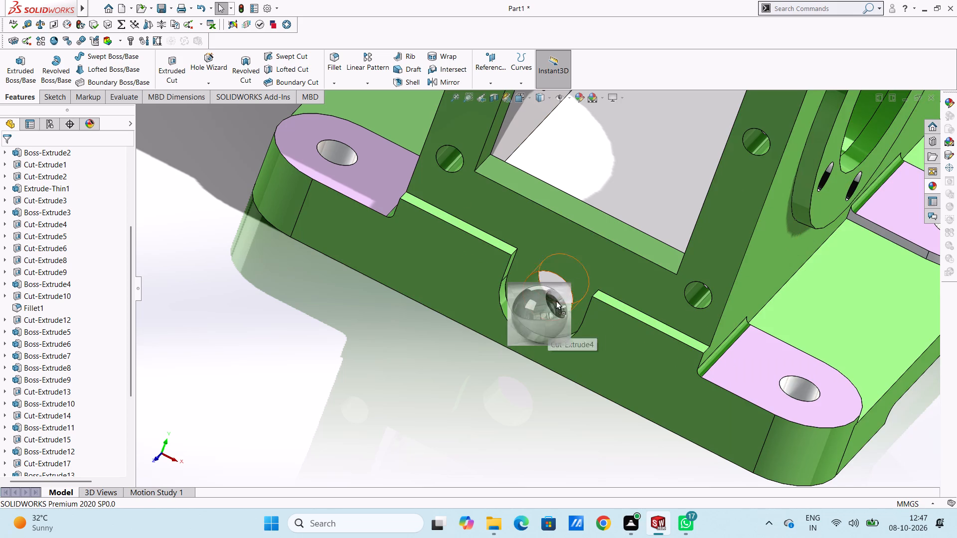
pyautogui.moveTo(556, 300); pyautogui.dragTo(552, 303)
pyautogui.click(554, 306)
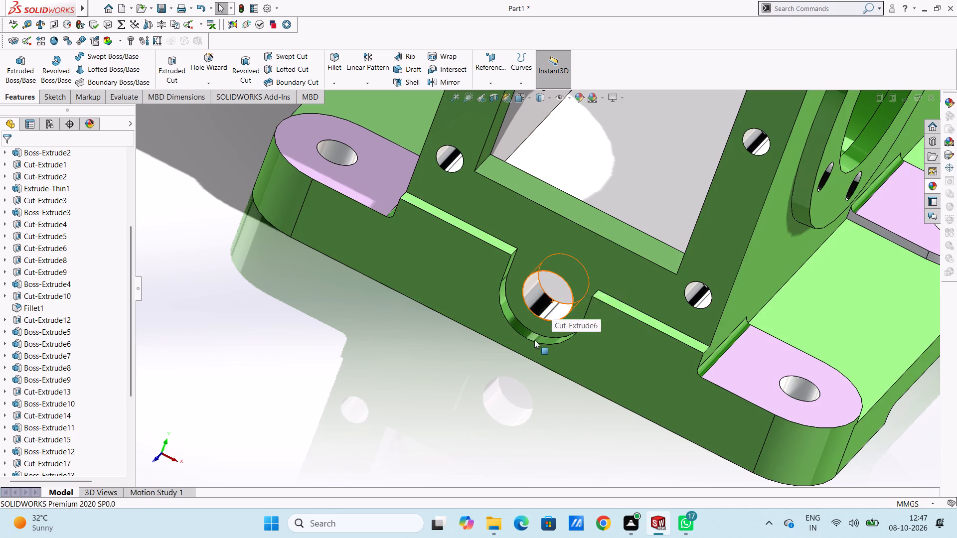
# Apply chromium plate to the curved Cut-Extrude4 face of the recess around the round hole below the end opening.
pyautogui.scroll(5, 528, 345)
pyautogui.moveTo(527, 345); pyautogui.dragTo(496, 332, button='middle')
pyautogui.scroll(-5, 529, 292)
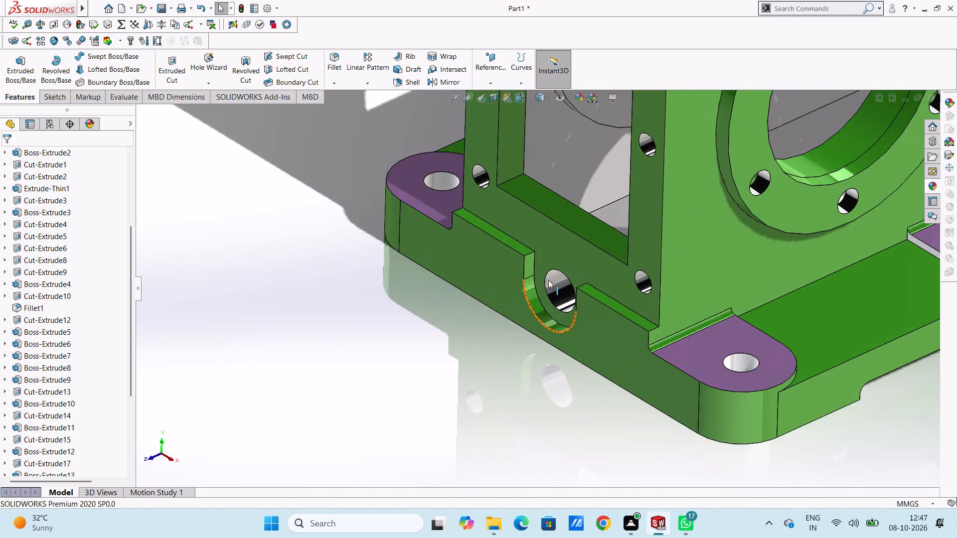
pyautogui.scroll(-3, 548, 280)
pyautogui.click(932, 185)
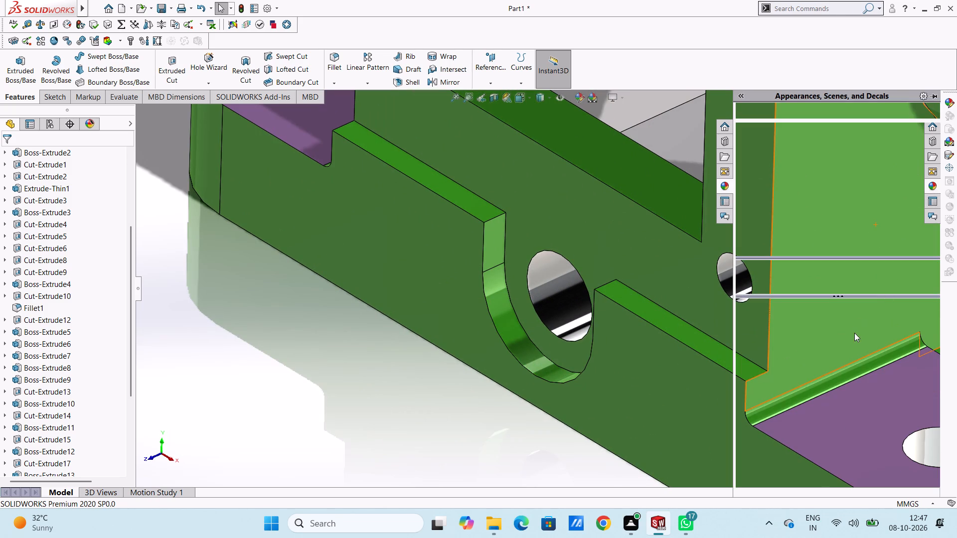
pyautogui.moveTo(854, 333); pyautogui.dragTo(517, 348)
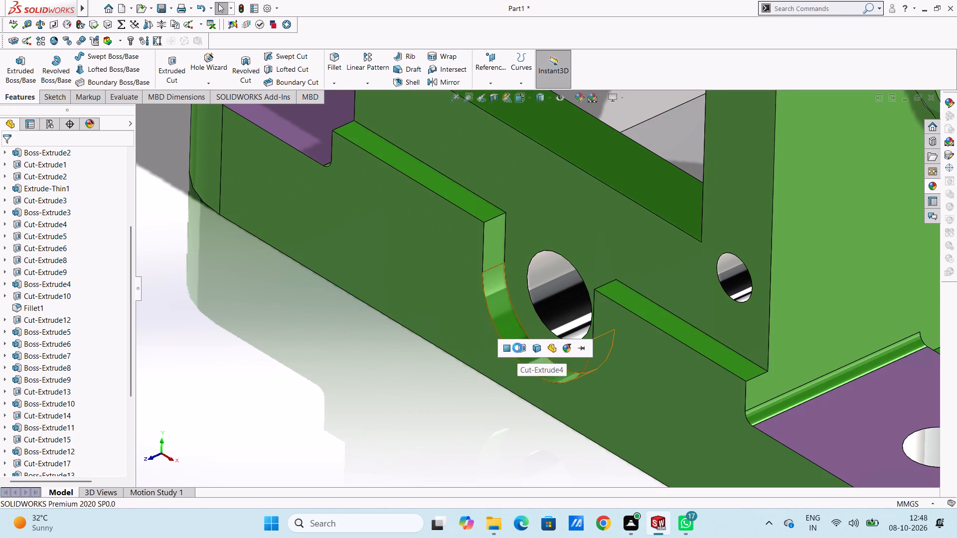
pyautogui.click(506, 348)
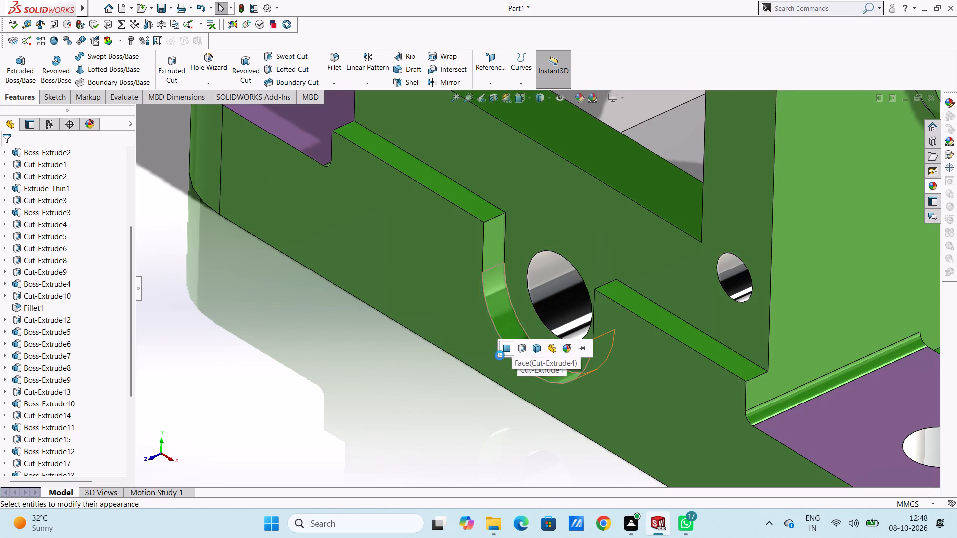
# Apply chromium plate to the flat Cut-Extrude4 side face above one end of the recess's curved face.
pyautogui.scroll(10, 497, 357)
pyautogui.scroll(-9, 531, 287)
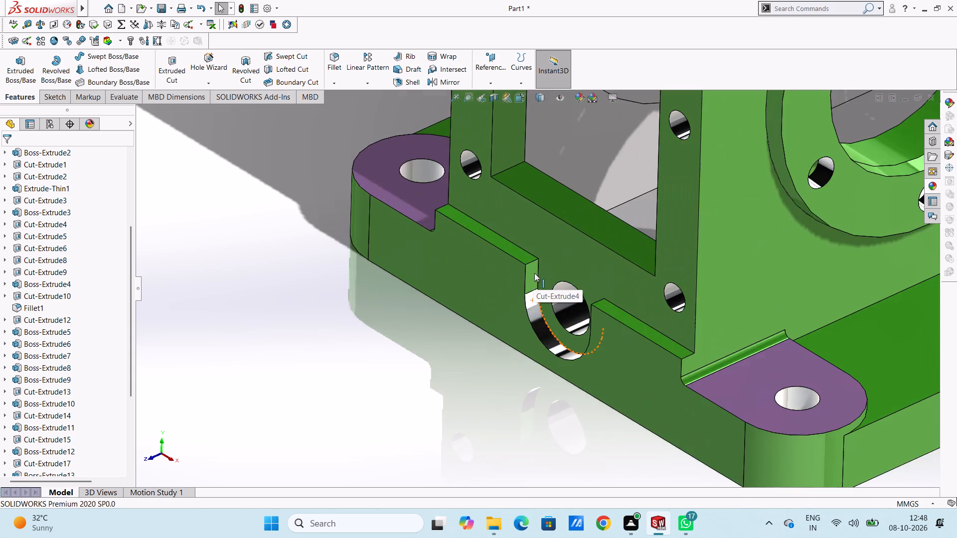
pyautogui.scroll(-7, 532, 269)
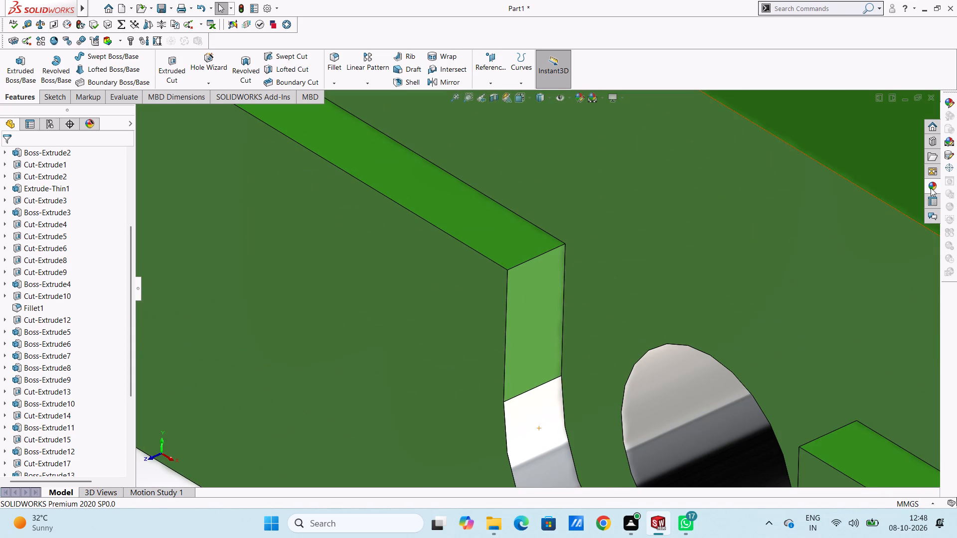
pyautogui.click(931, 188)
pyautogui.moveTo(854, 333); pyautogui.dragTo(541, 321)
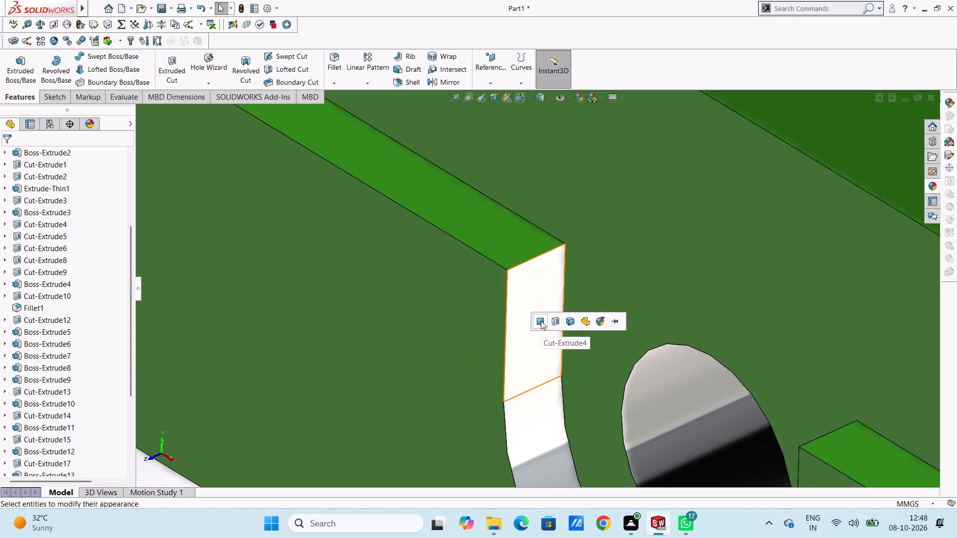
pyautogui.click(539, 322)
# Apply chromium plate to the opposite, still green flat side face of the recess around the round hole.
pyautogui.scroll(2, 539, 322)
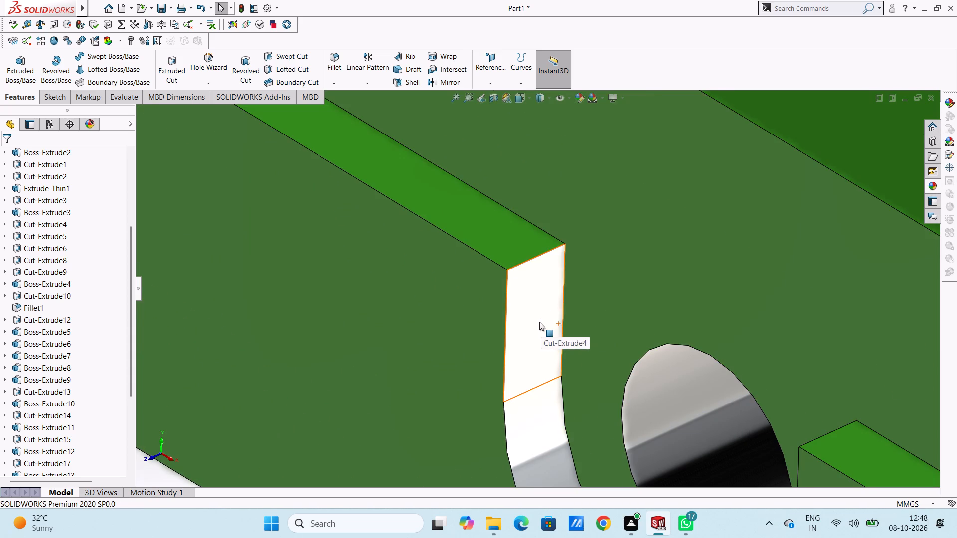
pyautogui.scroll(7, 539, 322)
pyautogui.moveTo(557, 322); pyautogui.dragTo(628, 384, button='middle')
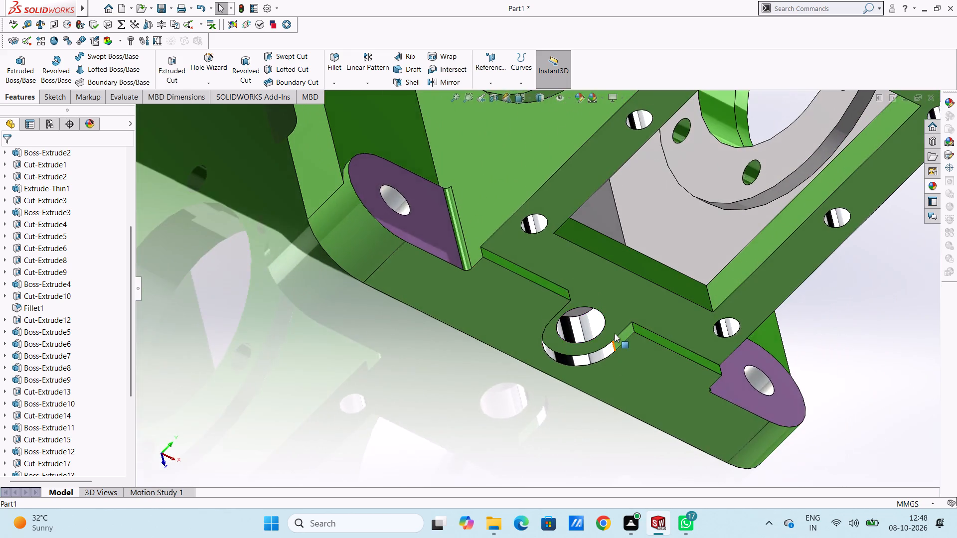
pyautogui.scroll(-4, 615, 333)
pyautogui.click(931, 185)
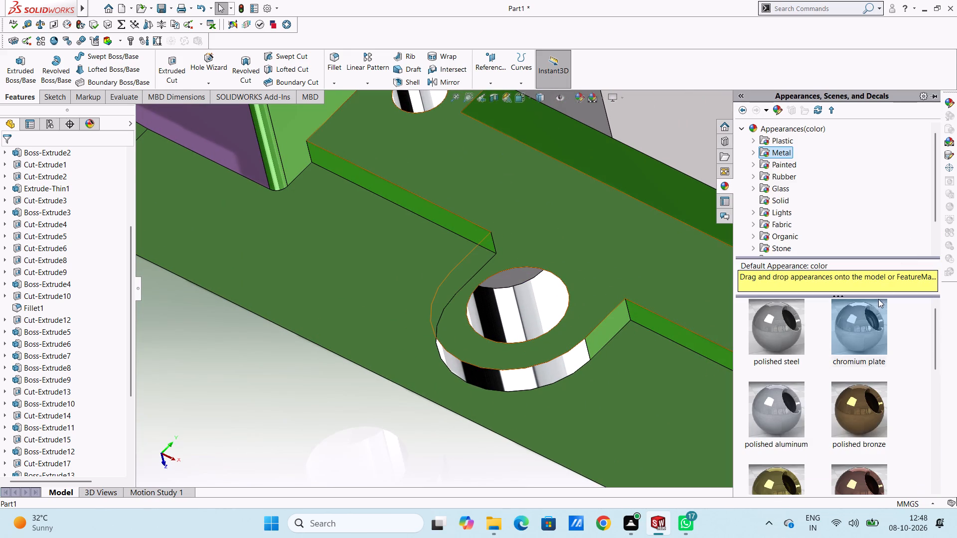
pyautogui.moveTo(863, 324); pyautogui.dragTo(608, 320)
pyautogui.click(608, 320)
pyautogui.scroll(4, 532, 335)
pyautogui.scroll(5, 480, 346)
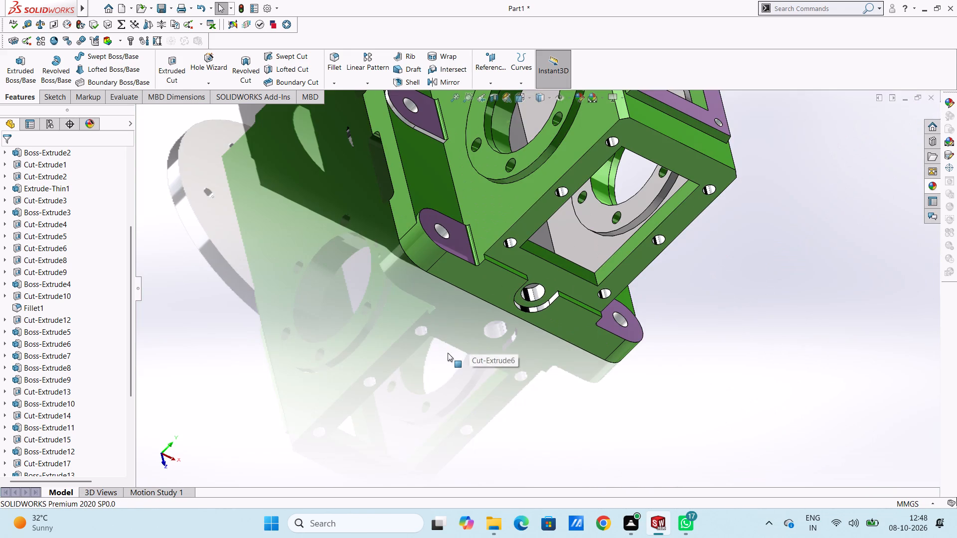
# Change the whole part's body colour to a brighter green, RGB 39, 255, 51, with the housing in isometric view.
pyautogui.press('Escape')
pyautogui.press('Escape')
pyautogui.hotkey('ctrl', '7')
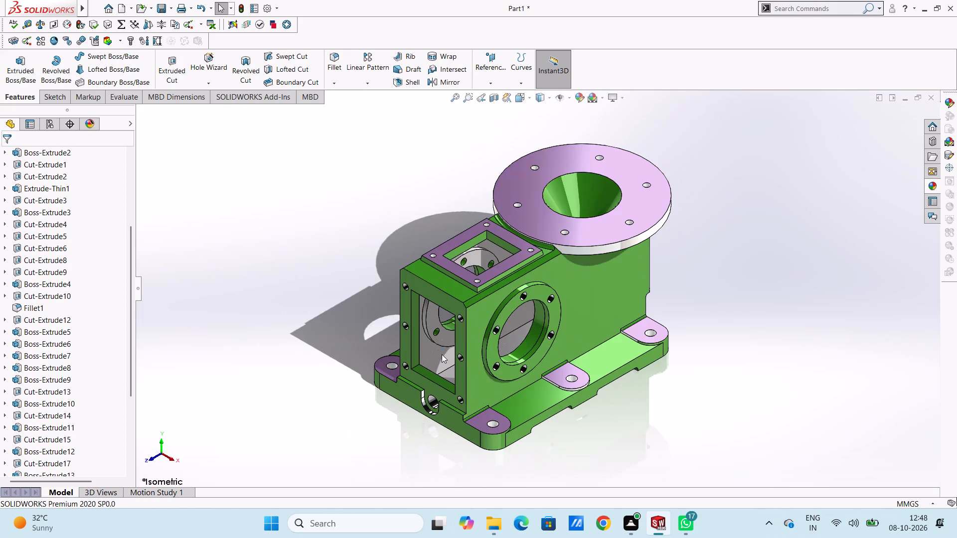
pyautogui.scroll(4, 442, 354)
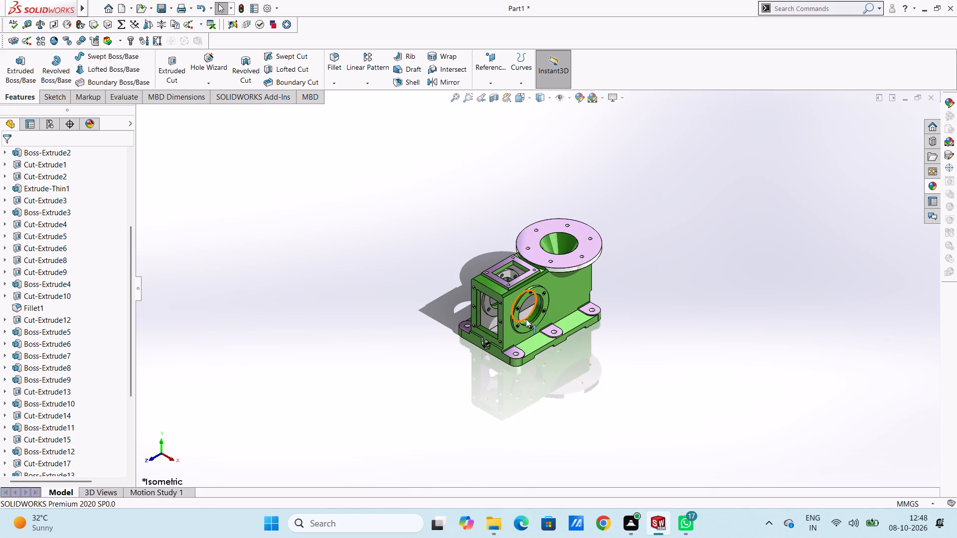
pyautogui.scroll(-2, 526, 319)
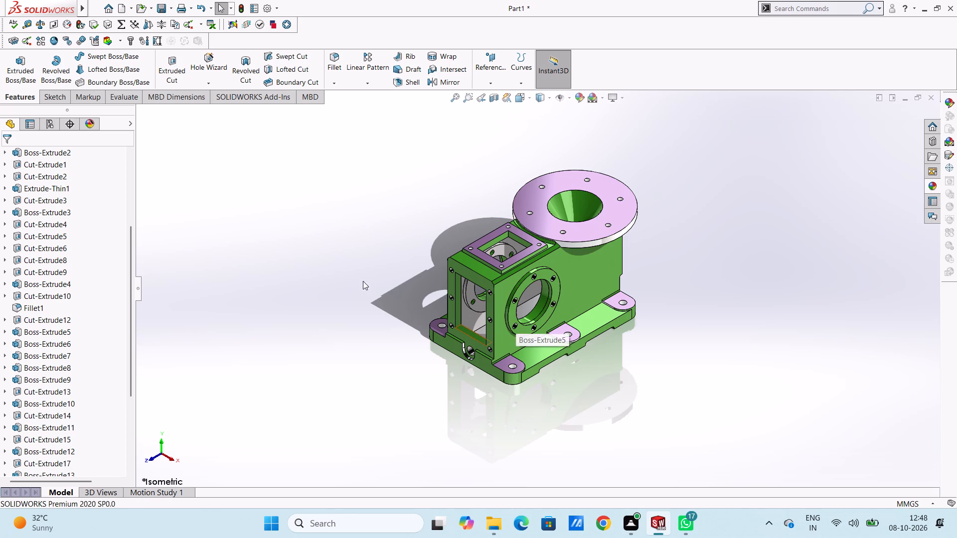
pyautogui.click(582, 100)
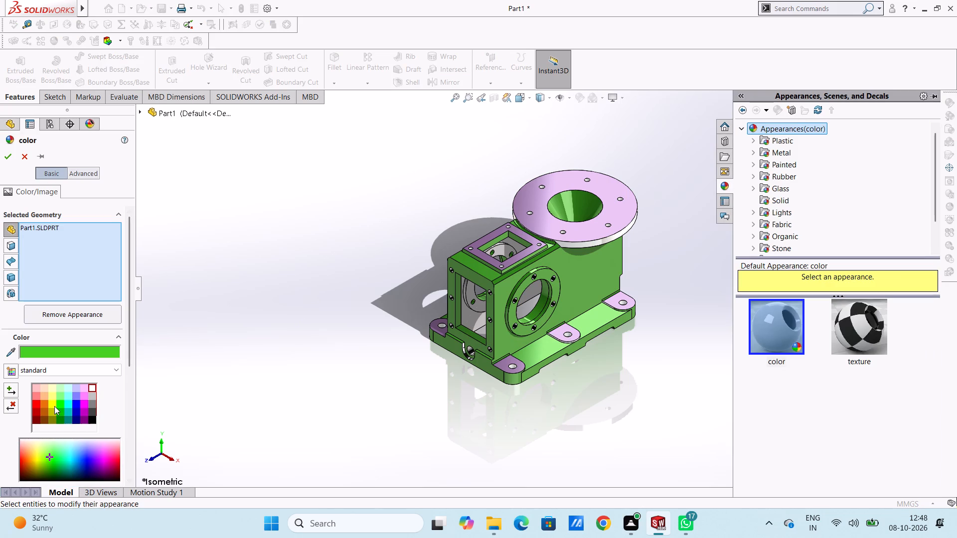
pyautogui.click(54, 406)
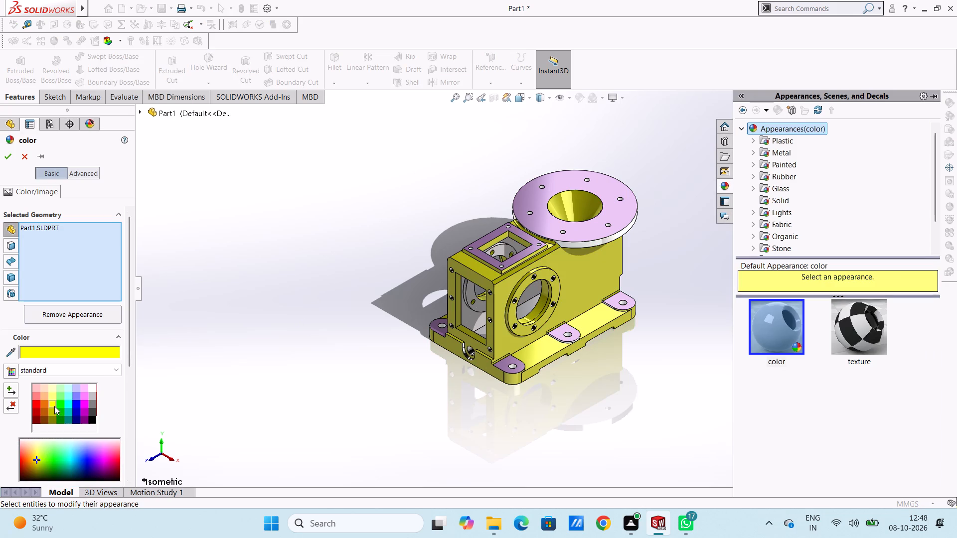
pyautogui.scroll(-1, 54, 406)
pyautogui.click(54, 382)
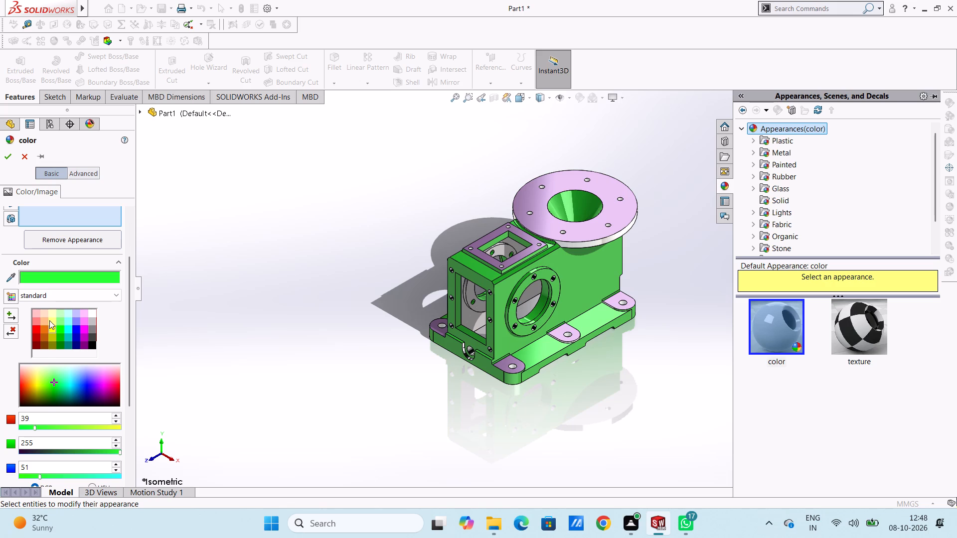
pyautogui.click(11, 158)
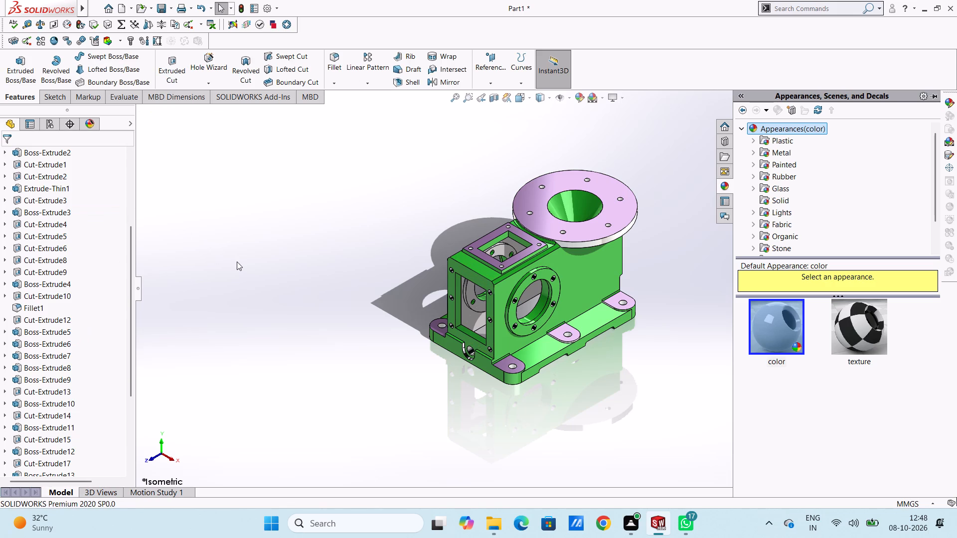
pyautogui.click(262, 300)
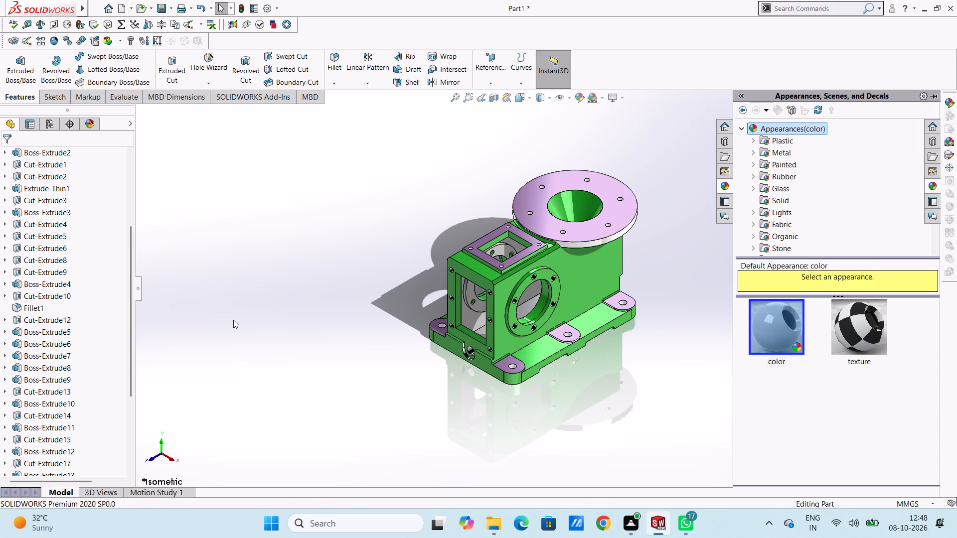
# Save the part in the Documents folder as a SOLIDWORKS Part named "right angle gearbox housing".
pyautogui.hotkey('ctrl', 's')
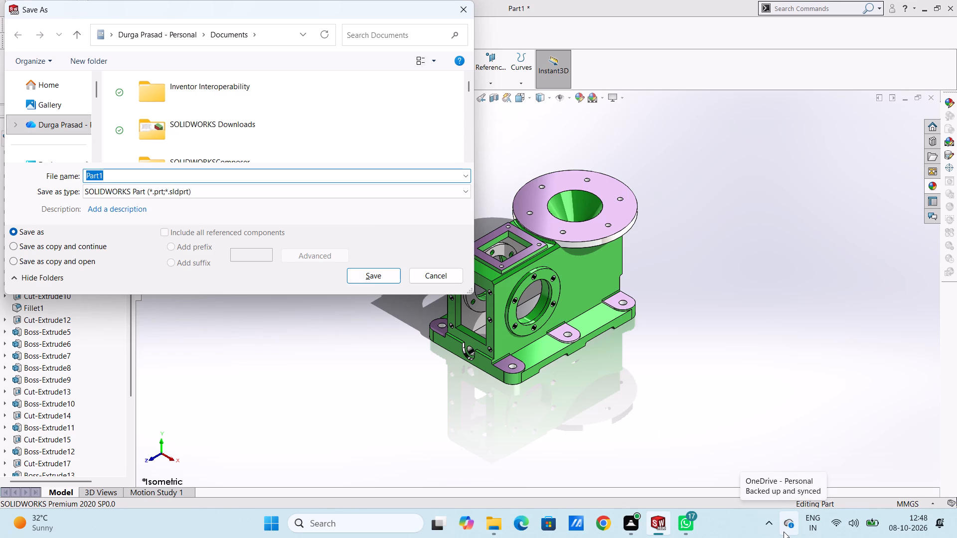
pyautogui.write('ri')
pyautogui.write('ght')
pyautogui.press('space')
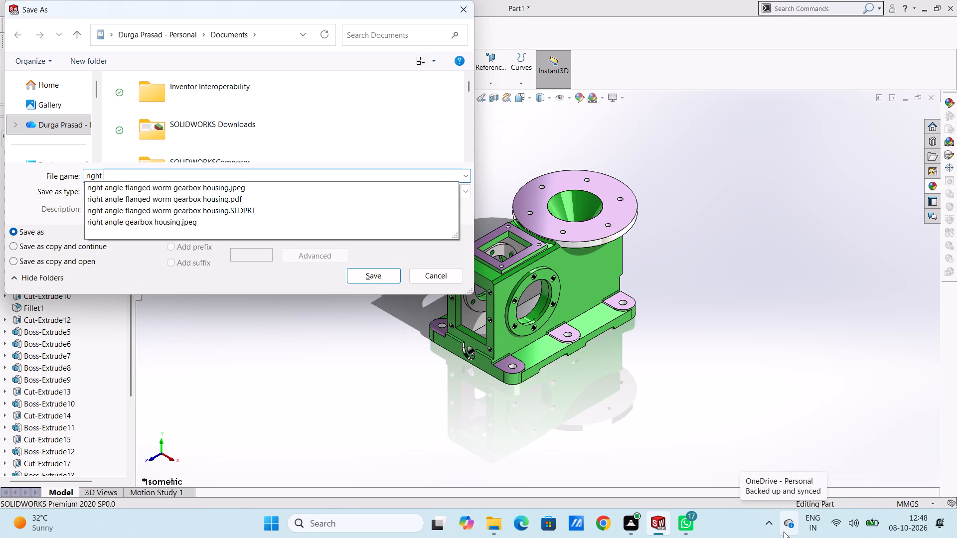
pyautogui.write('an')
pyautogui.press('g')
pyautogui.write('le')
pyautogui.press('space')
pyautogui.write('gear')
pyautogui.write('box')
pyautogui.press('space')
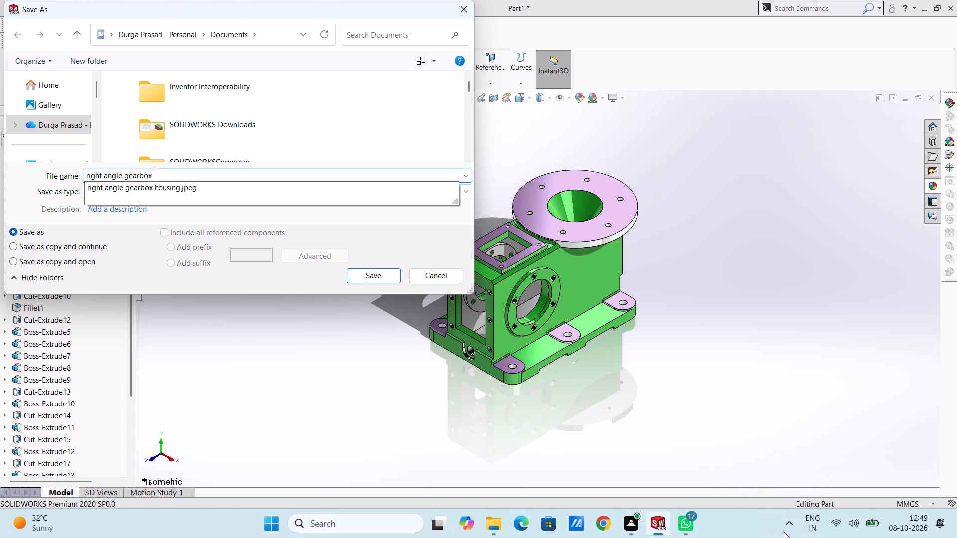
pyautogui.write('hoi')
pyautogui.press('BackSpace')
pyautogui.write('using')
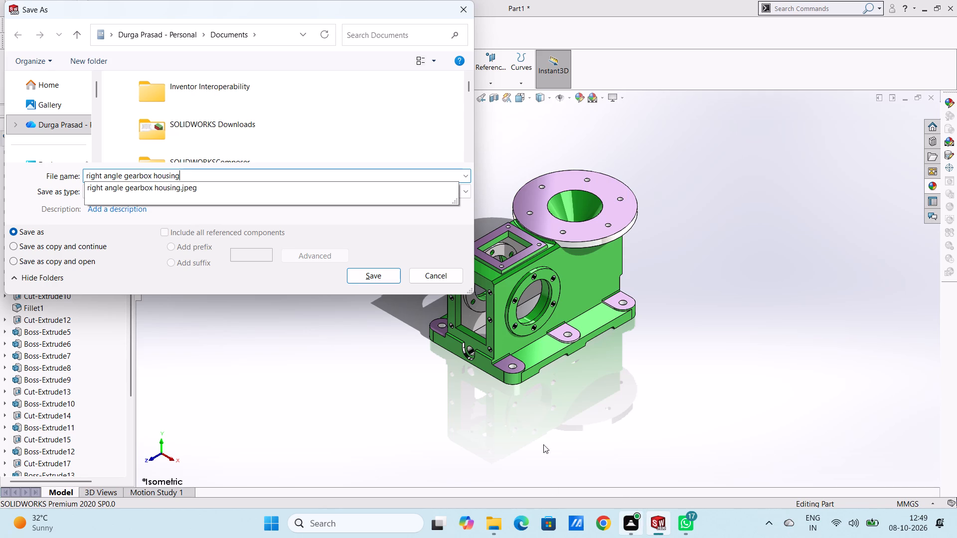
pyautogui.click(374, 272)
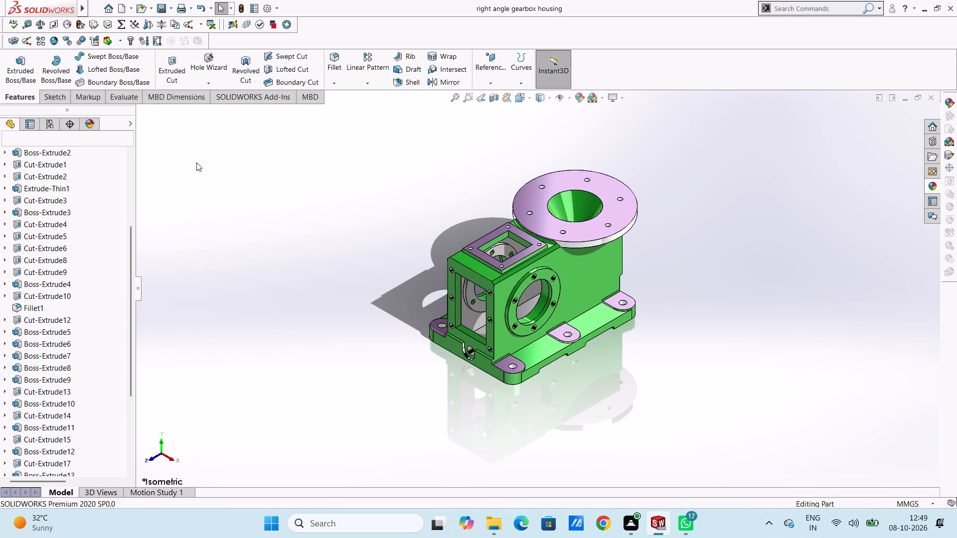
# Save the housing also as an Adobe PDF file under the same name, "right angle gearbox housing".
pyautogui.click(171, 9)
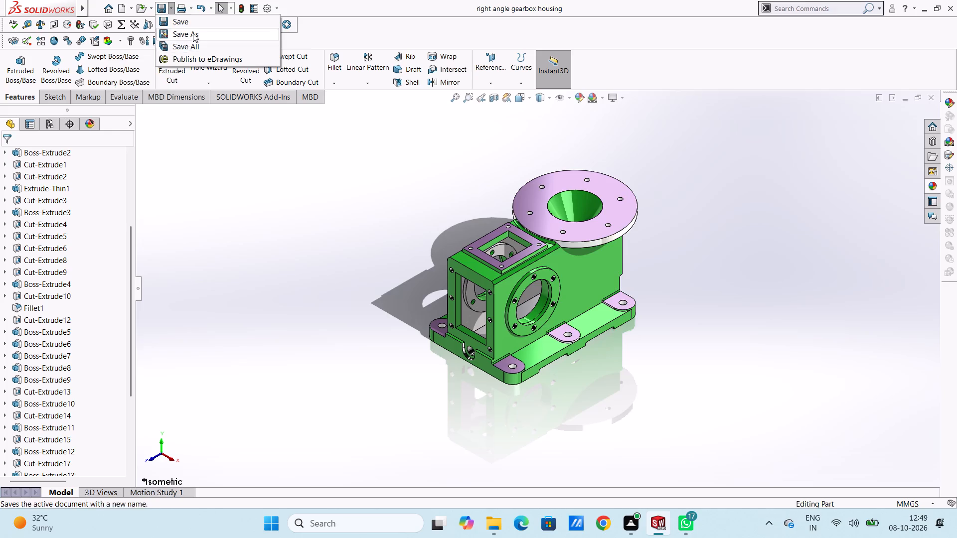
pyautogui.click(193, 33)
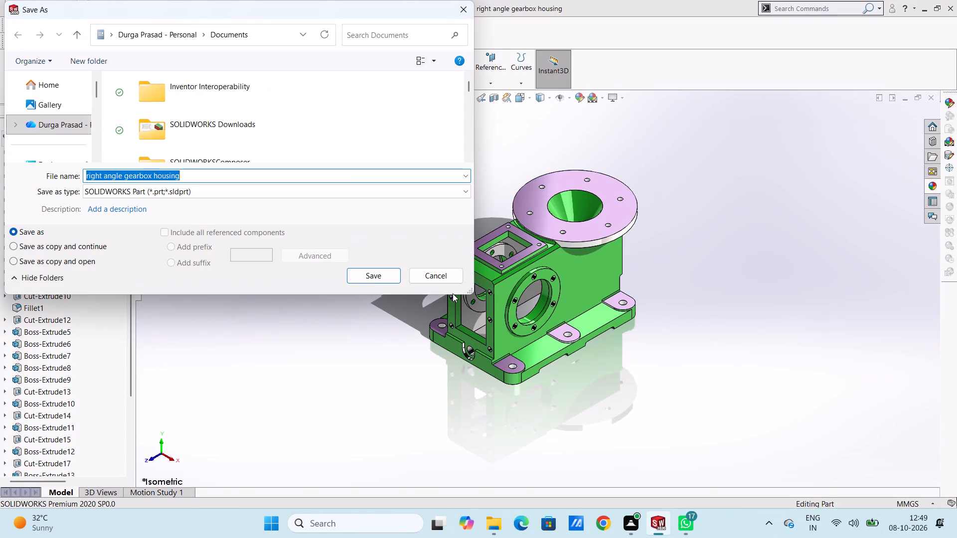
pyautogui.click(343, 190)
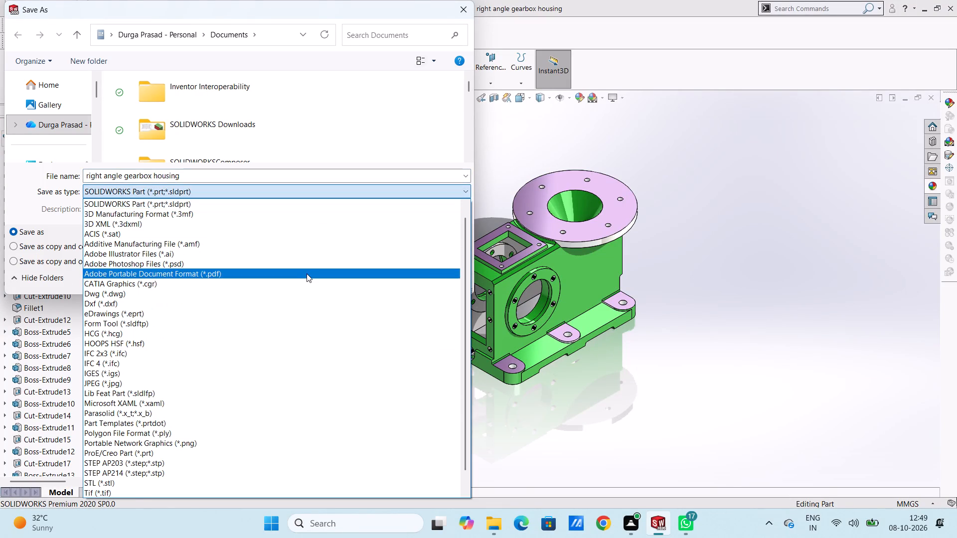
pyautogui.click(307, 273)
pyautogui.click(363, 295)
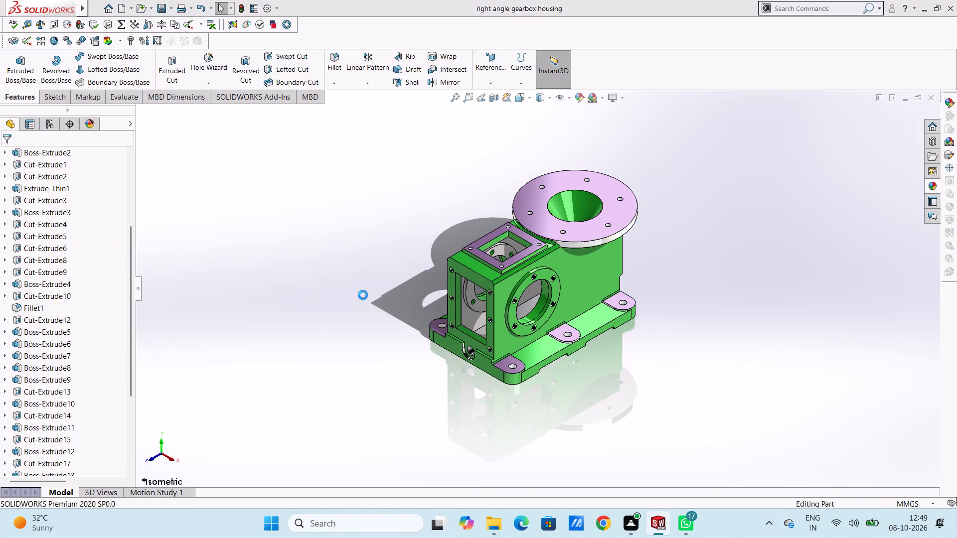
pyautogui.scroll(3, 616, 390)
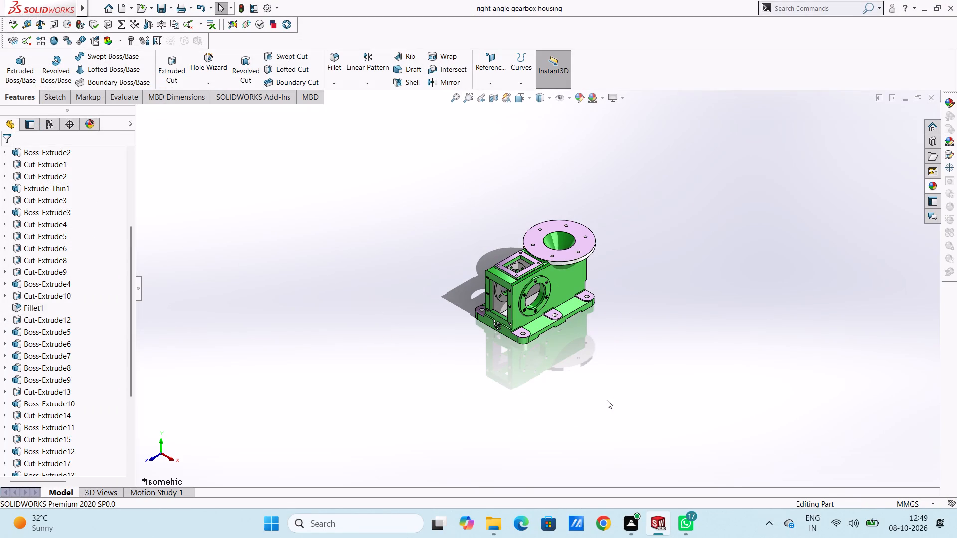